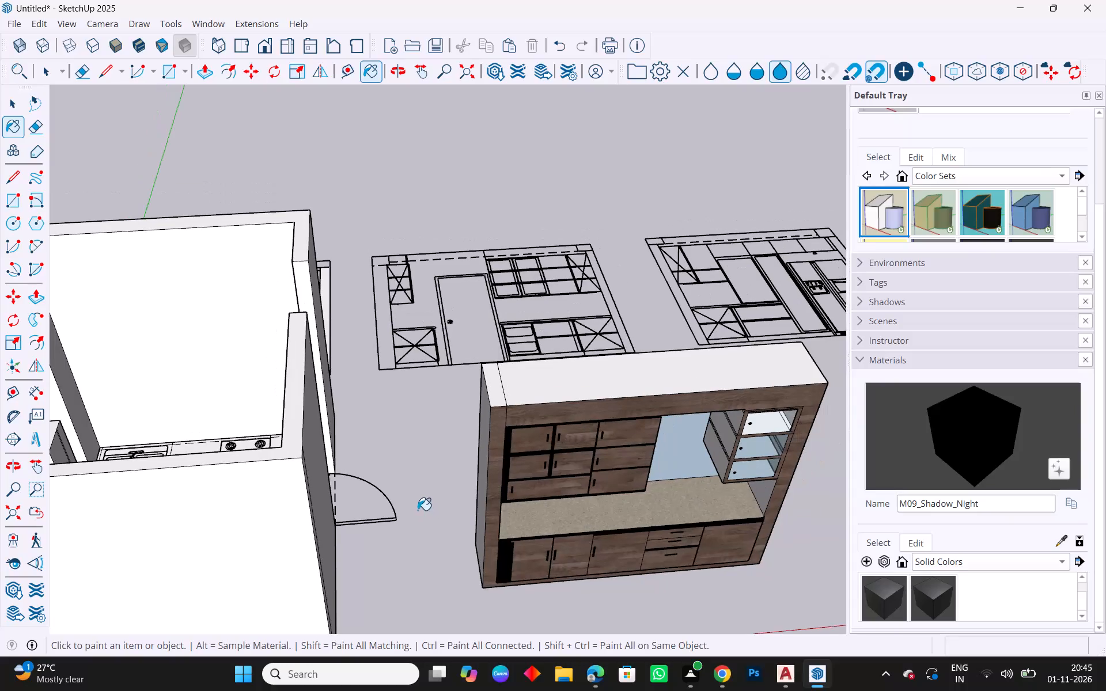
Examine the painted wall storage unit from the front and above, alongside the room walls and flat elevation drawings.
middle_drag(517, 476, 415, 306)
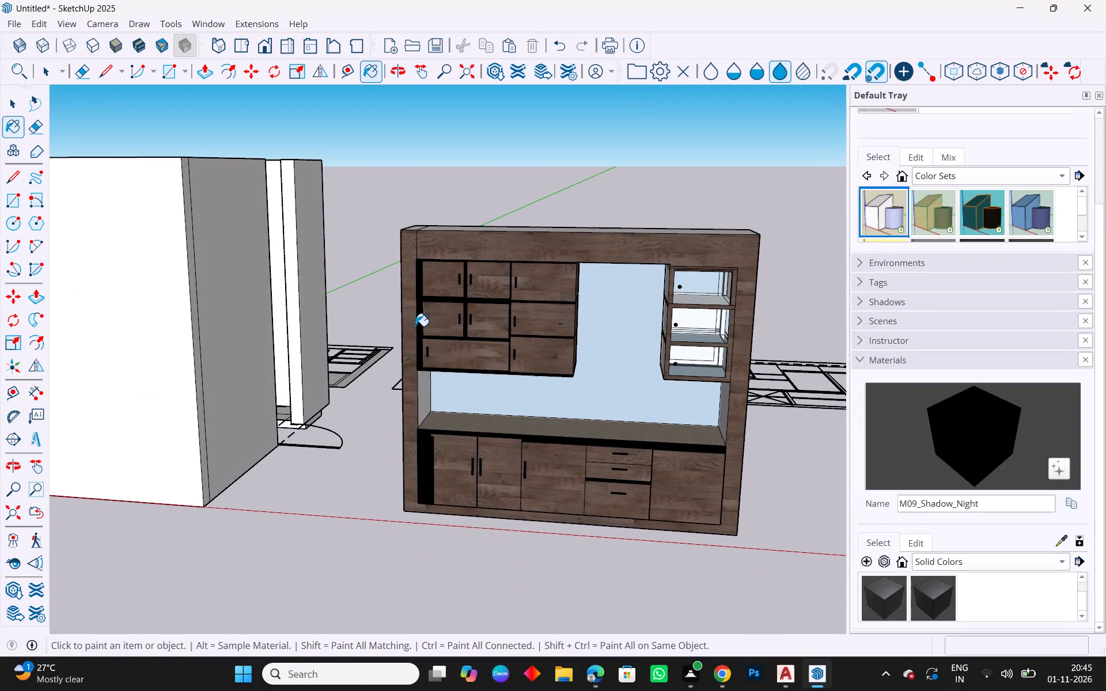
key(Escape)
middle_drag(366, 411, 490, 518)
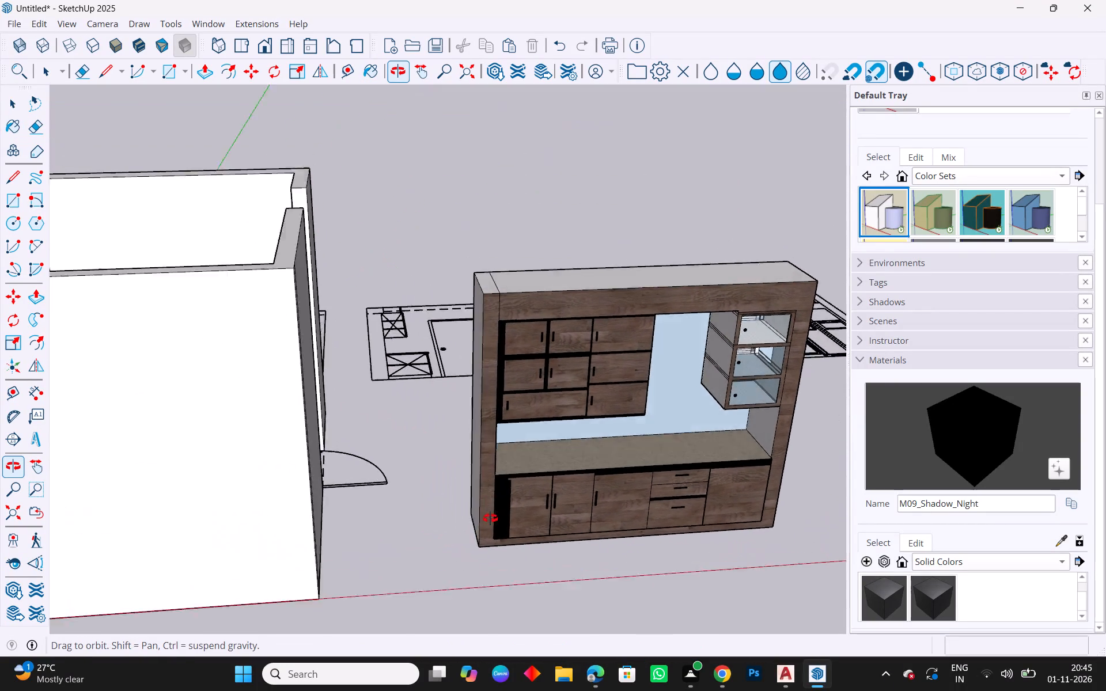
middle_drag(490, 518, 513, 547)
scroll(376, 241, down, 5)
middle_drag(567, 458, 448, 483)
key(Escape)
middle_drag(472, 492, 669, 508)
key(Escape)
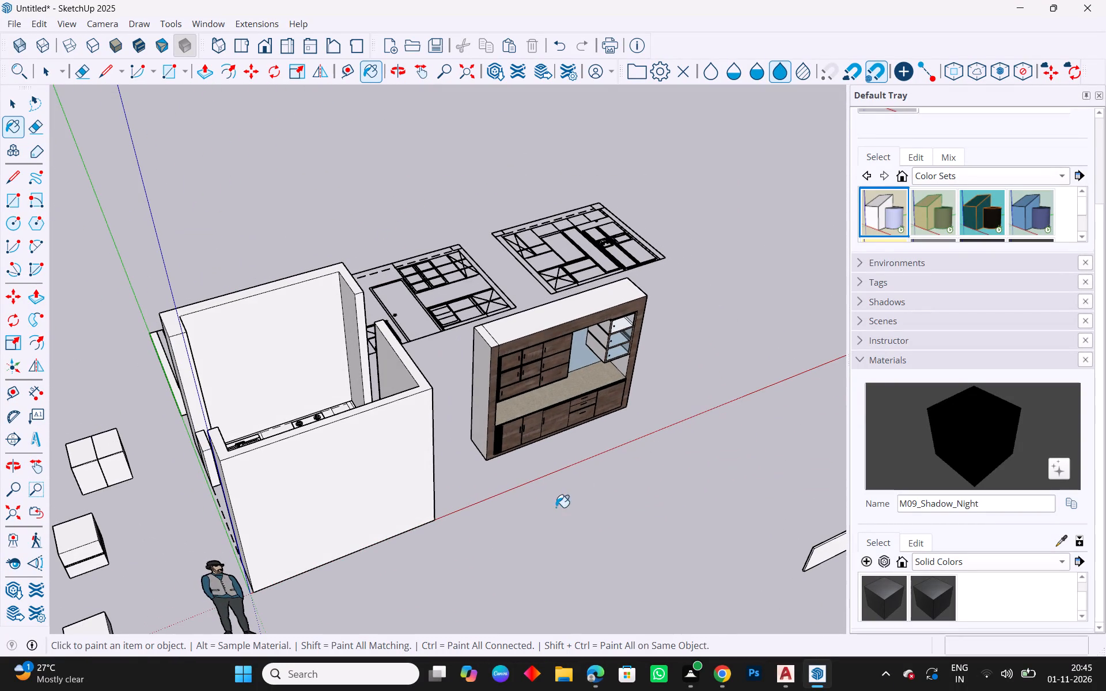
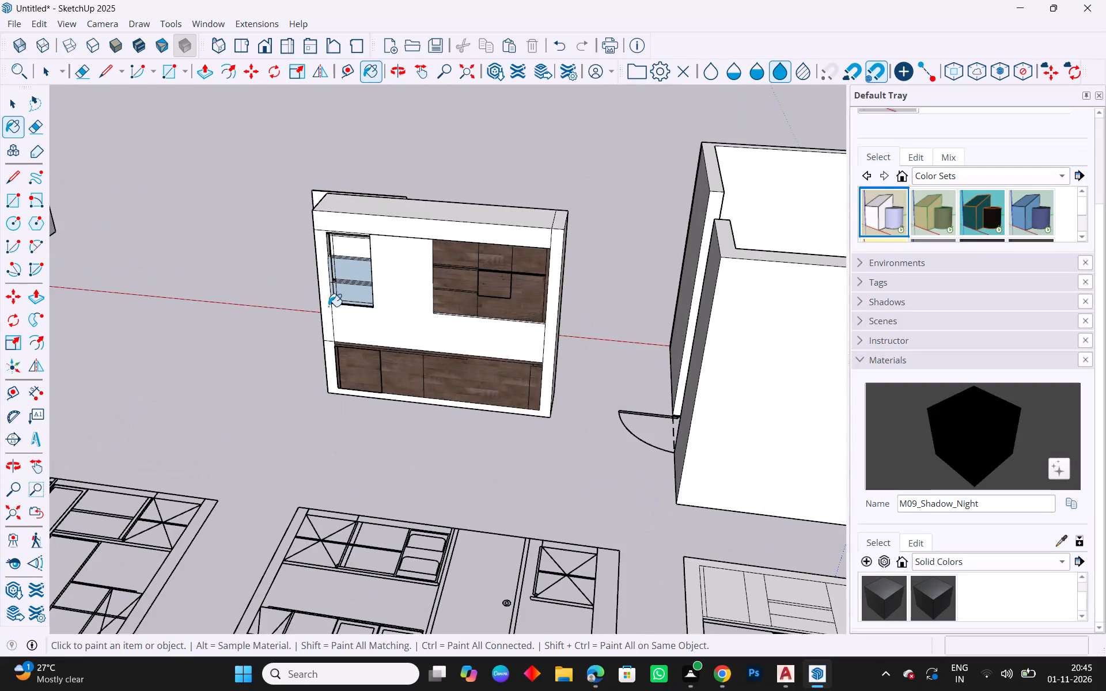
Examine the storage unit's unpainted back, then its front and black-framed upper cabinets up close.
middle_drag(331, 306, 286, 426)
scroll(338, 438, down, 2)
middle_drag(541, 381, 612, 70)
scroll(425, 454, up, 14)
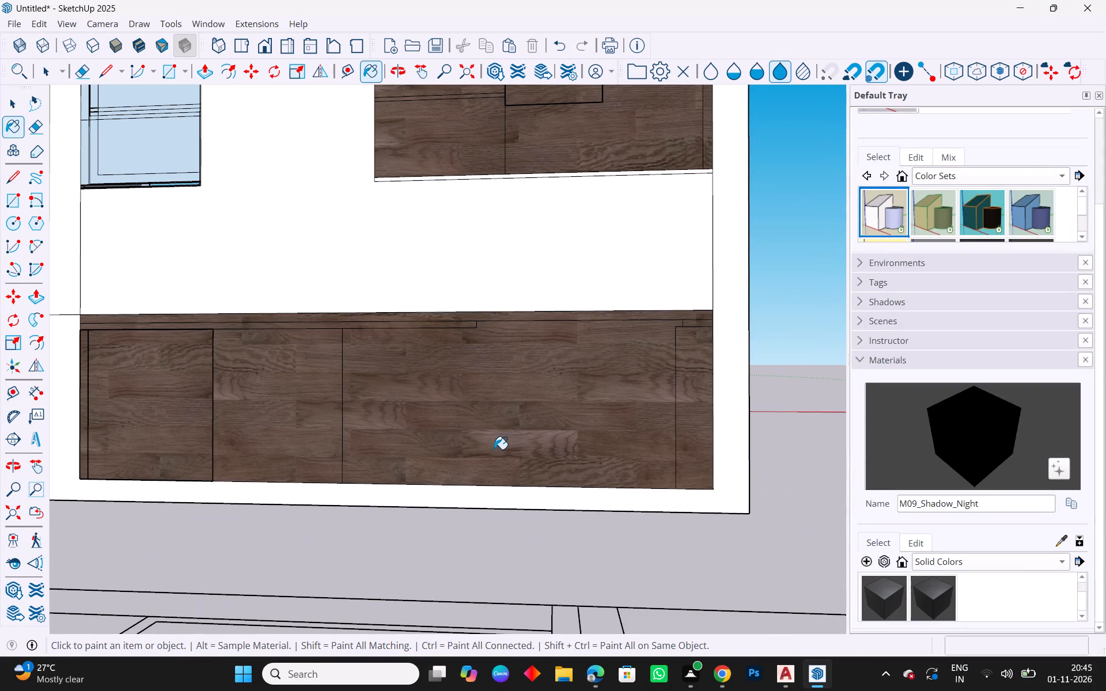
scroll(377, 376, down, 13)
middle_drag(638, 429, 258, 593)
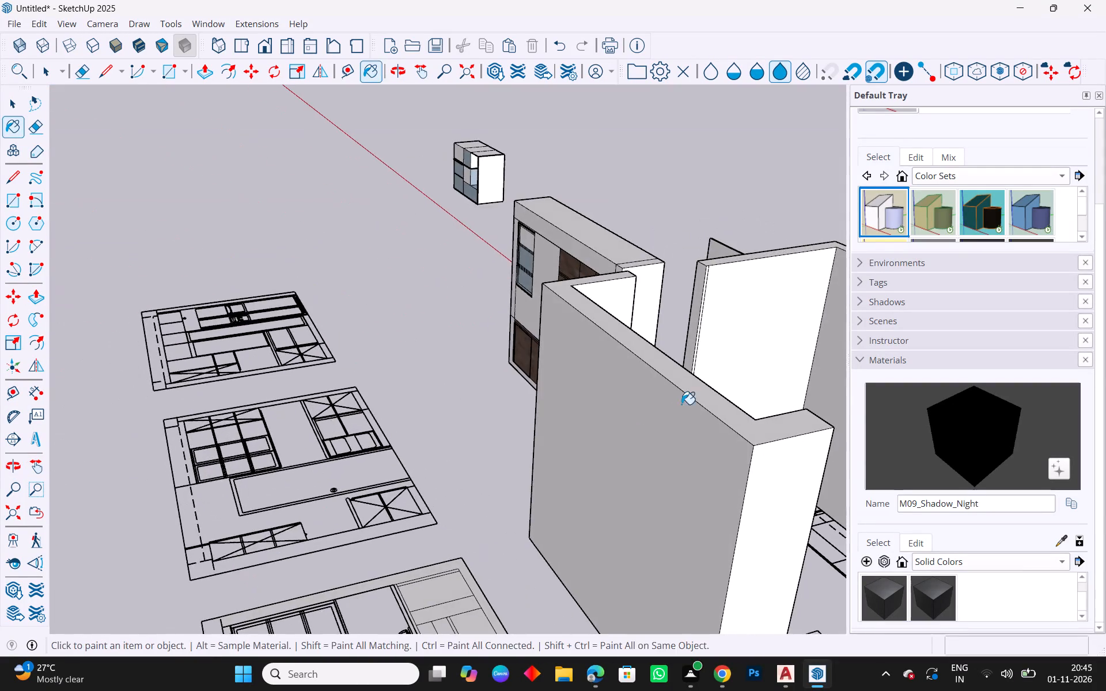
middle_drag(681, 403, 0, 378)
middle_drag(585, 462, 523, 347)
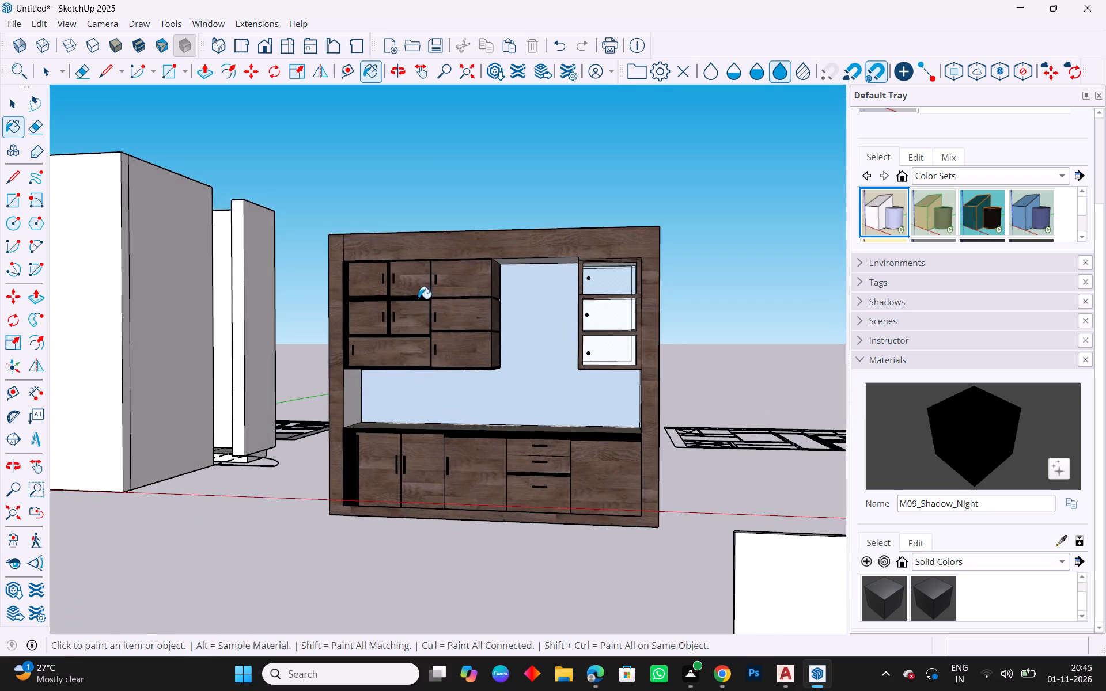
scroll(353, 244, up, 7)
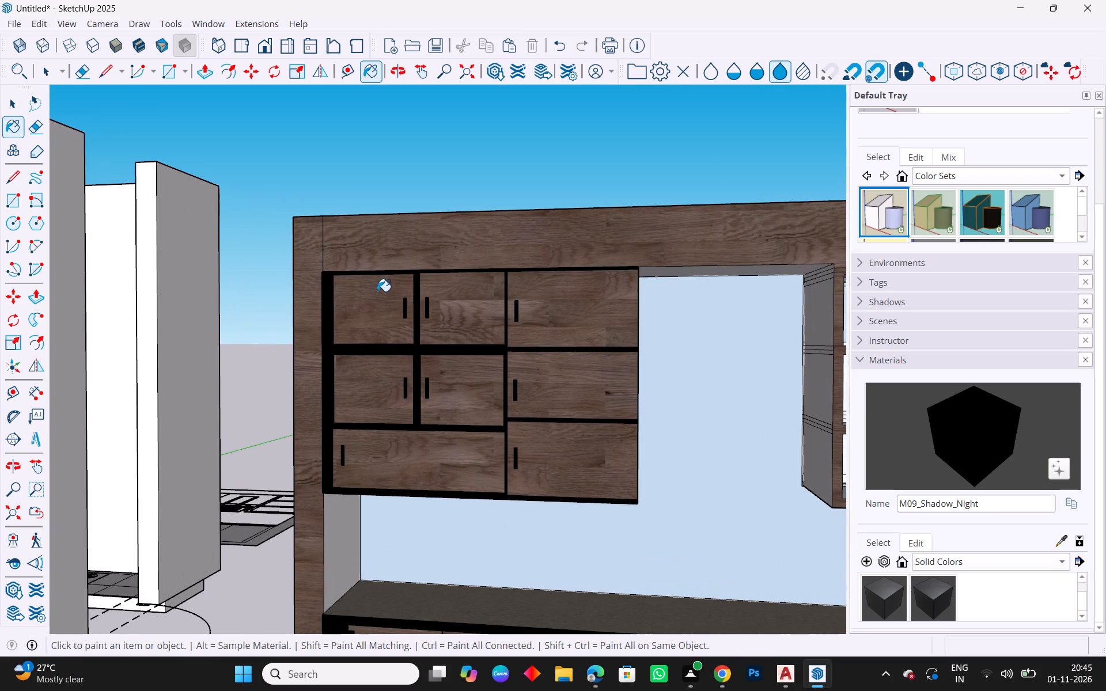
middle_drag(407, 396, 453, 405)
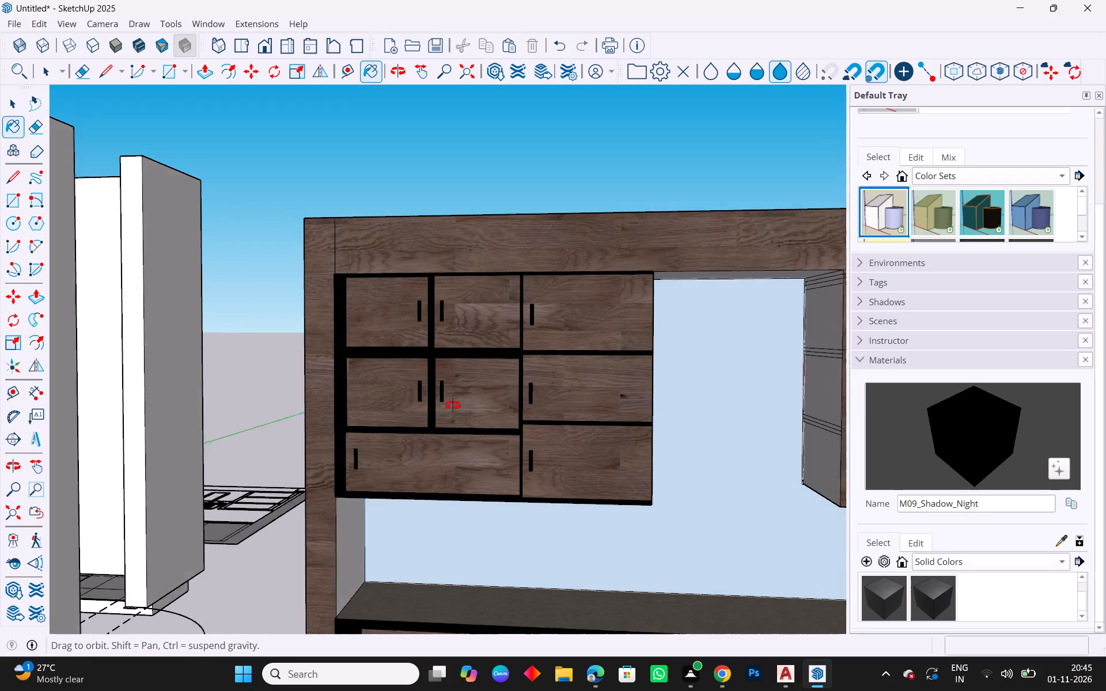
middle_drag(453, 405, 541, 436)
scroll(317, 331, down, 8)
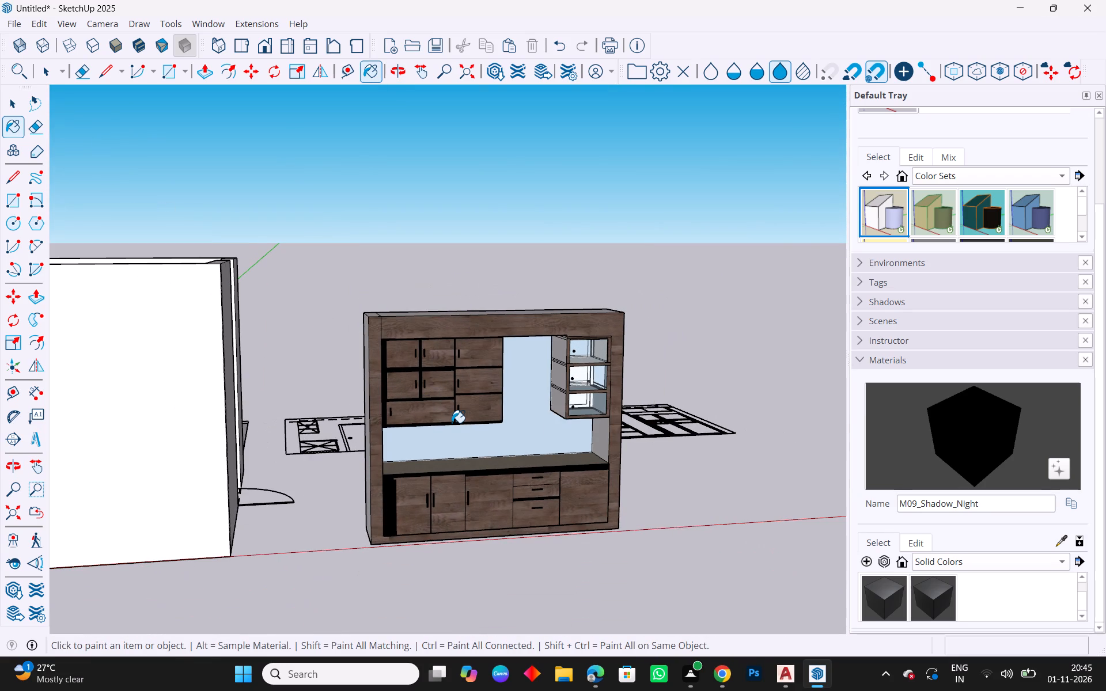
Review the storage unit from several angles beside the room walls, ending close on its countertop and cabinet fronts.
middle_drag(569, 394, 496, 451)
scroll(496, 451, down, 4)
middle_drag(573, 497, 556, 436)
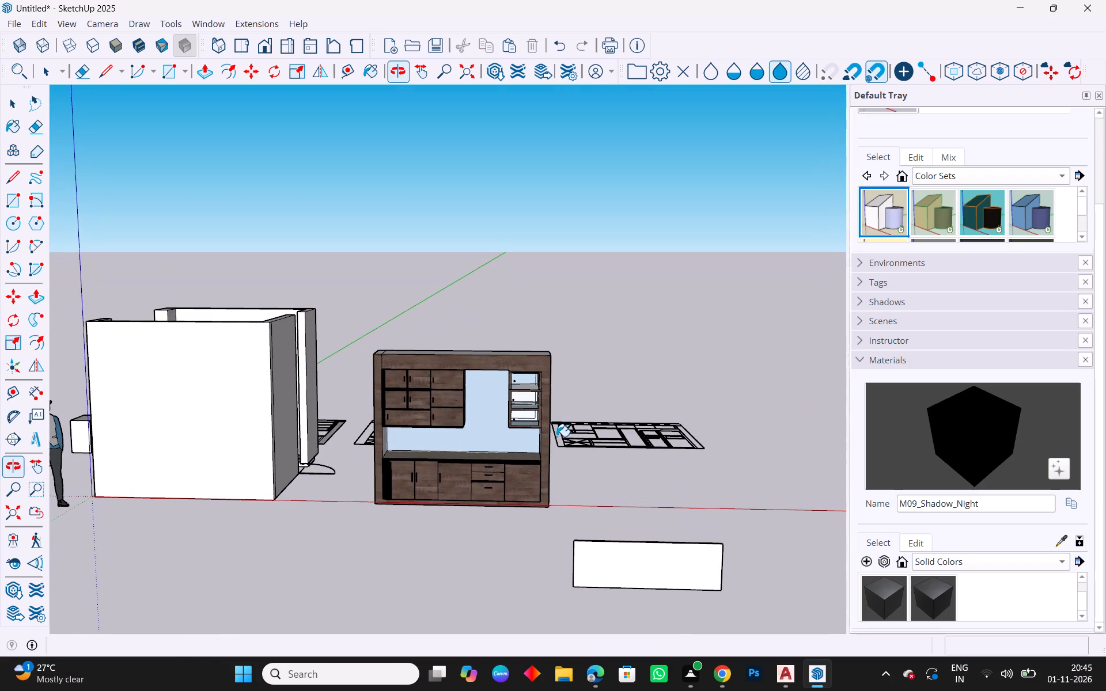
middle_drag(457, 448, 589, 491)
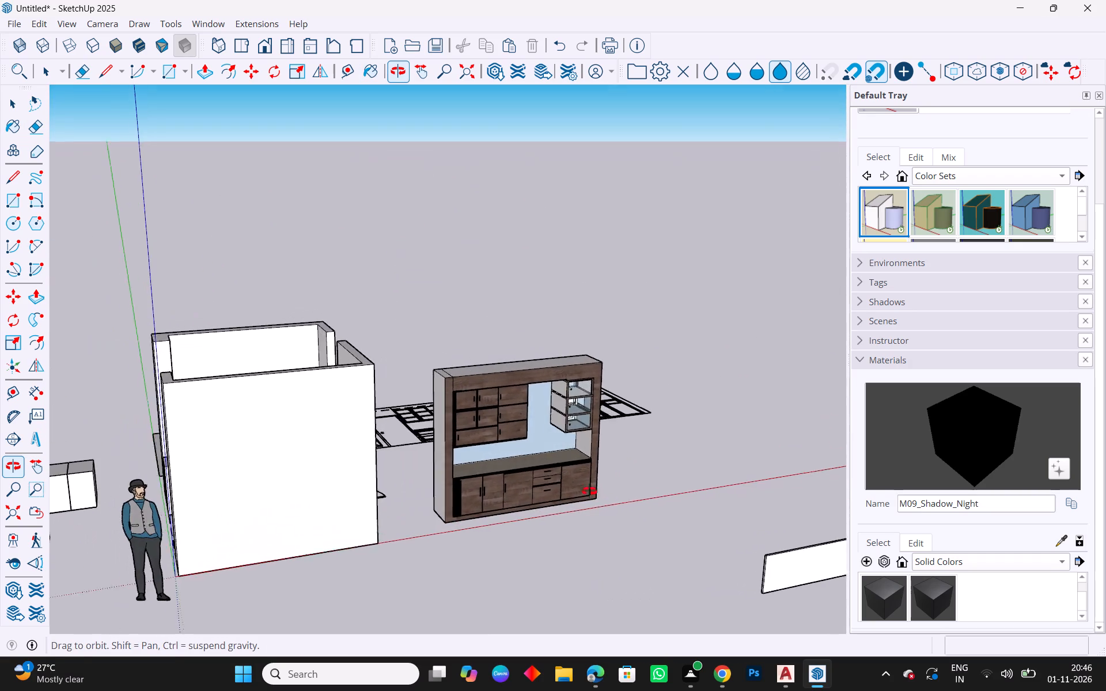
middle_drag(589, 491, 528, 485)
middle_drag(635, 514, 528, 478)
middle_drag(588, 473, 603, 484)
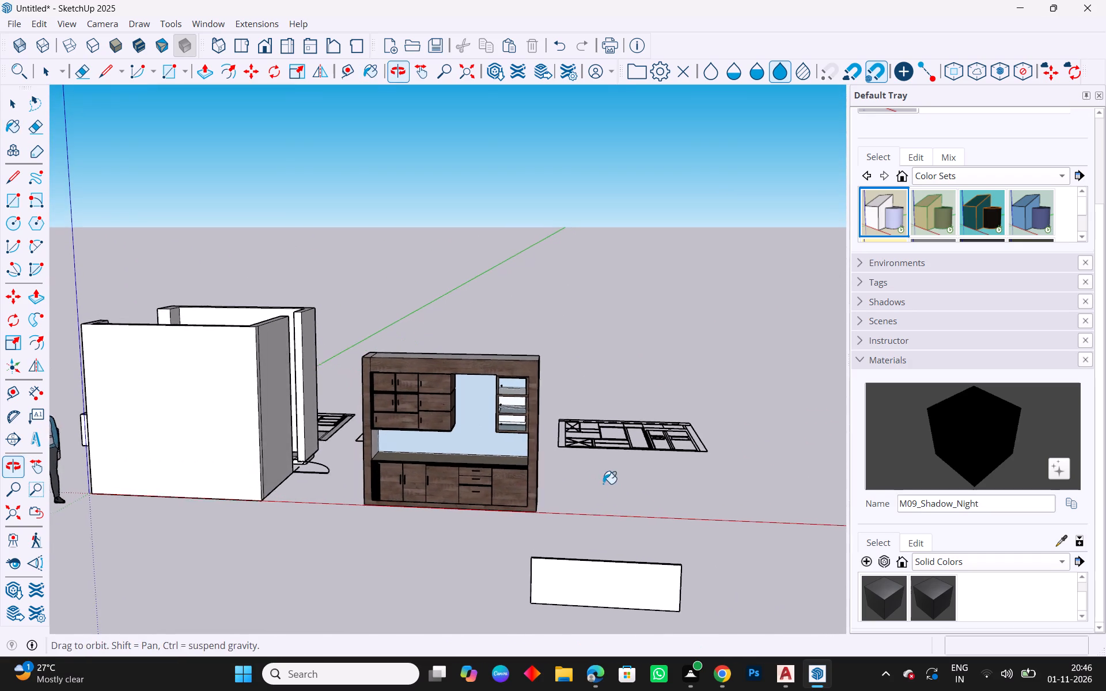
middle_drag(603, 484, 603, 483)
click(620, 498)
middle_drag(535, 515, 665, 527)
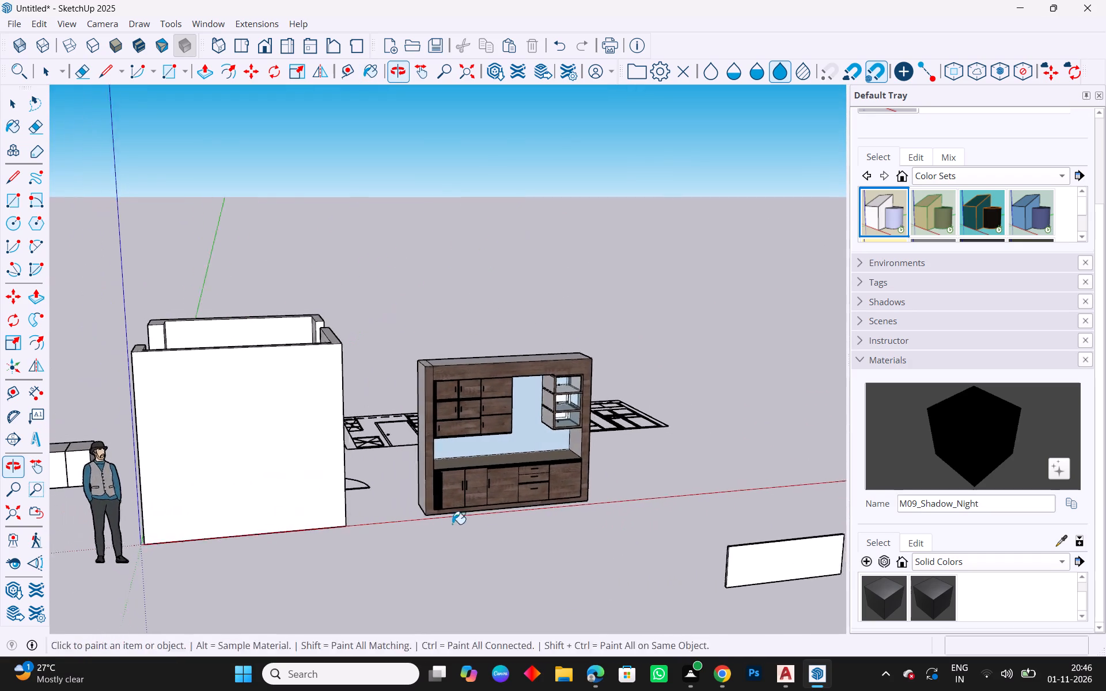
middle_drag(446, 527, 699, 581)
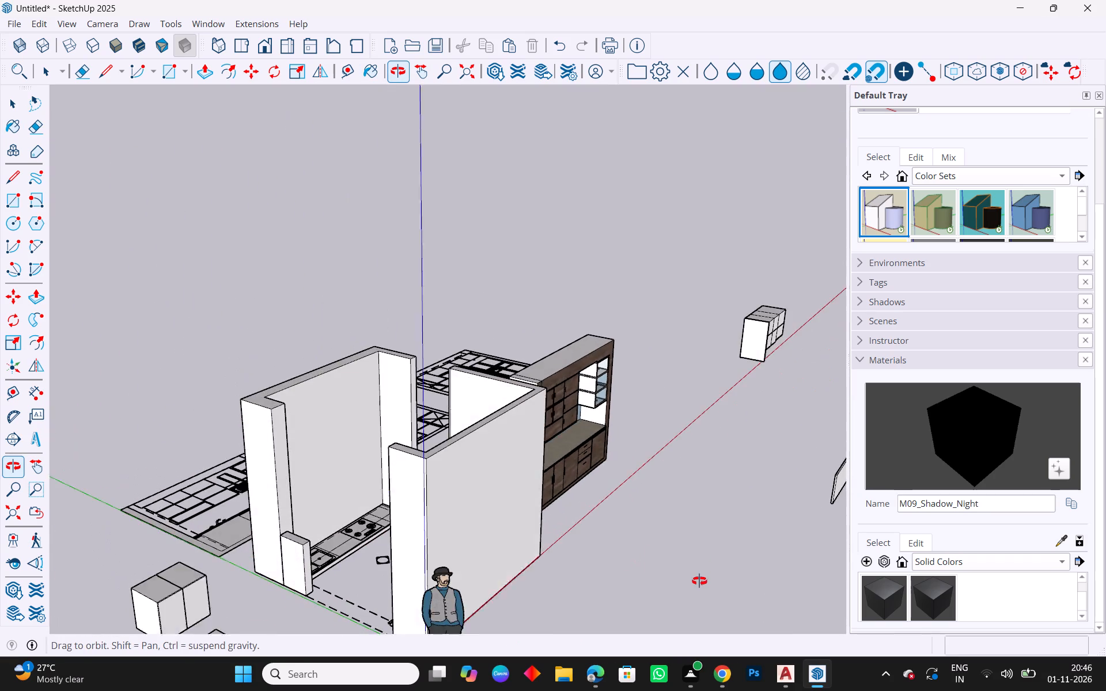
middle_drag(699, 581, 700, 581)
middle_drag(377, 504, 82, 473)
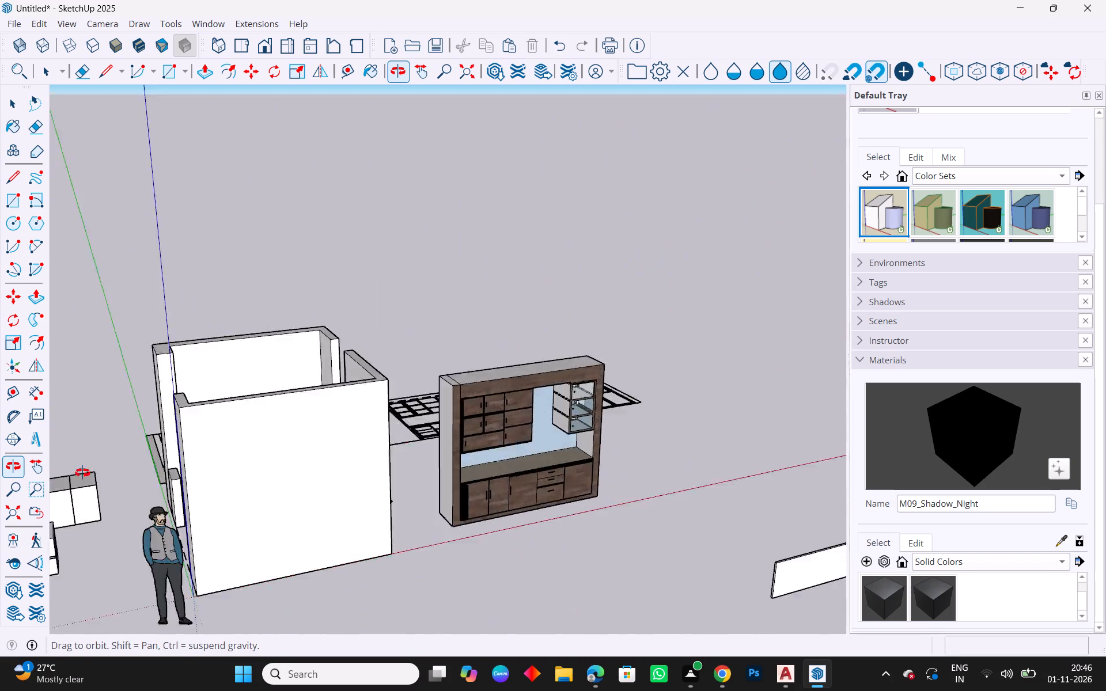
middle_drag(82, 473, 50, 470)
middle_drag(458, 540, 343, 527)
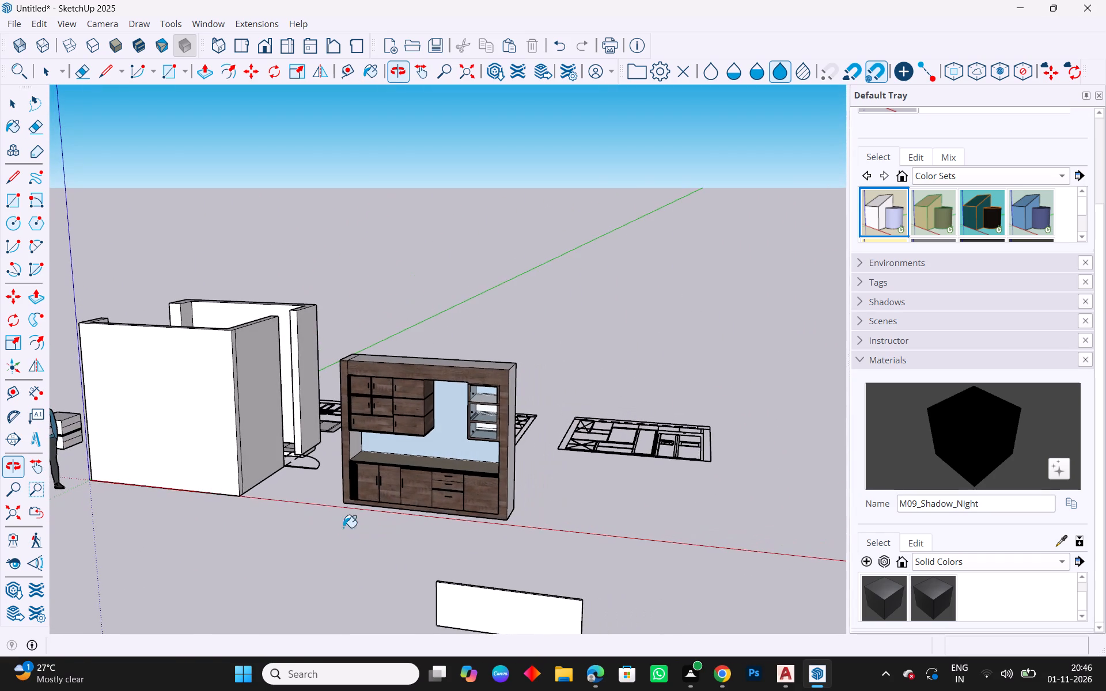
scroll(358, 445, up, 6)
scroll(392, 493, up, 4)
scroll(443, 487, up, 5)
middle_drag(497, 469, 483, 555)
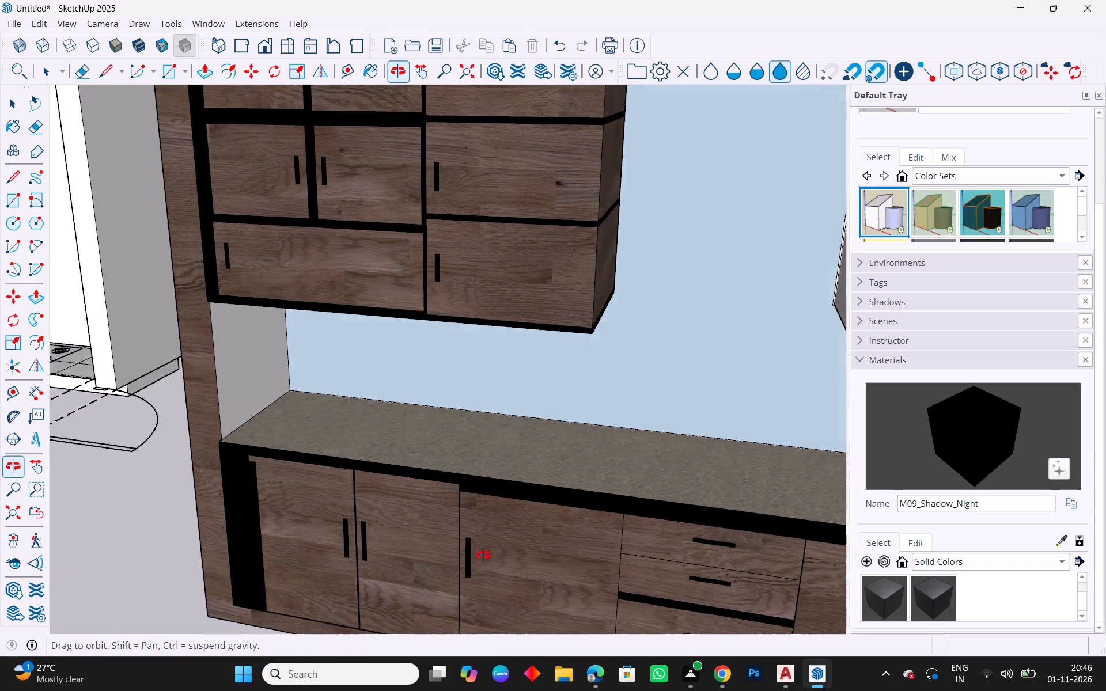
middle_drag(483, 555, 482, 567)
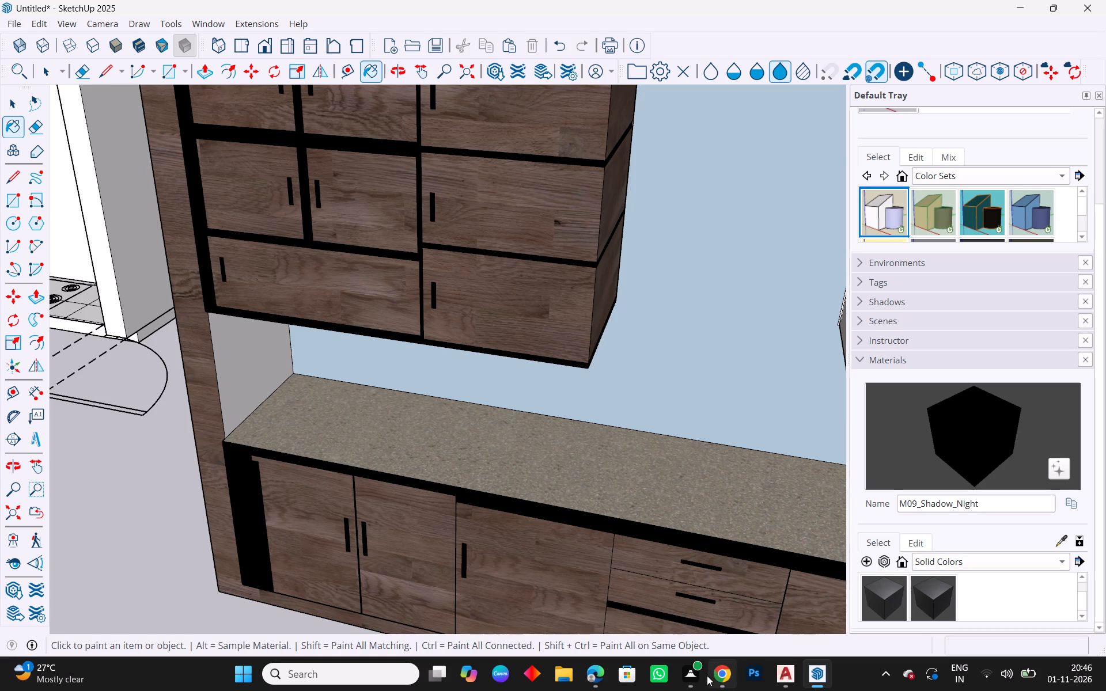
Switch to Chrome to view the kitchen reference photo in the open Instagram post.
click(707, 675)
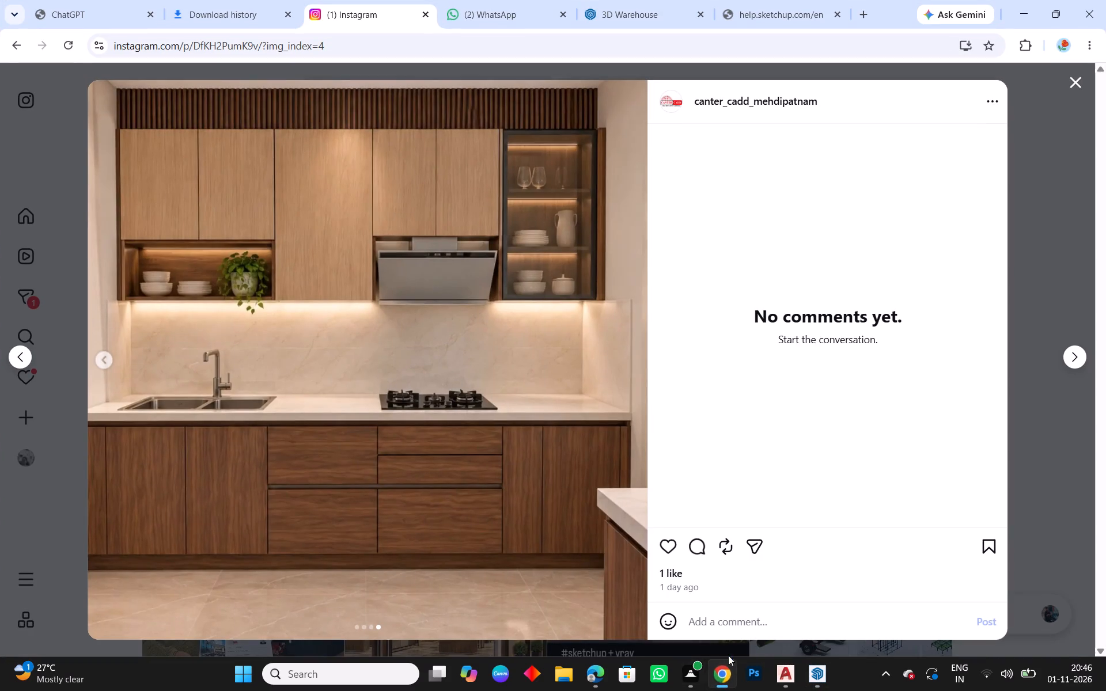
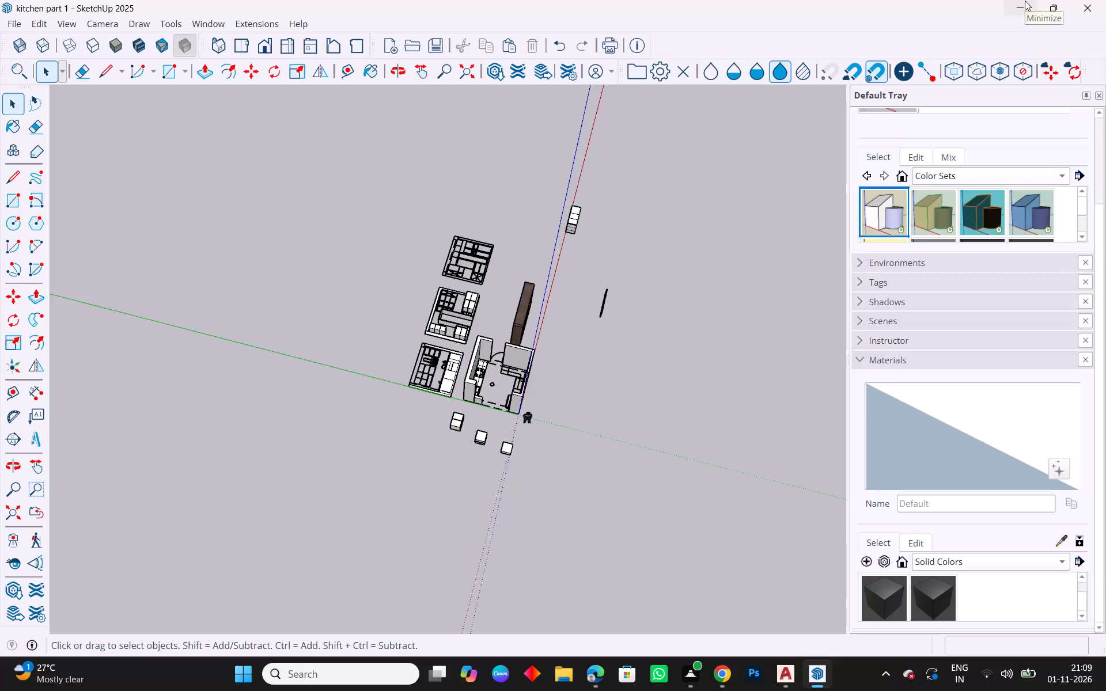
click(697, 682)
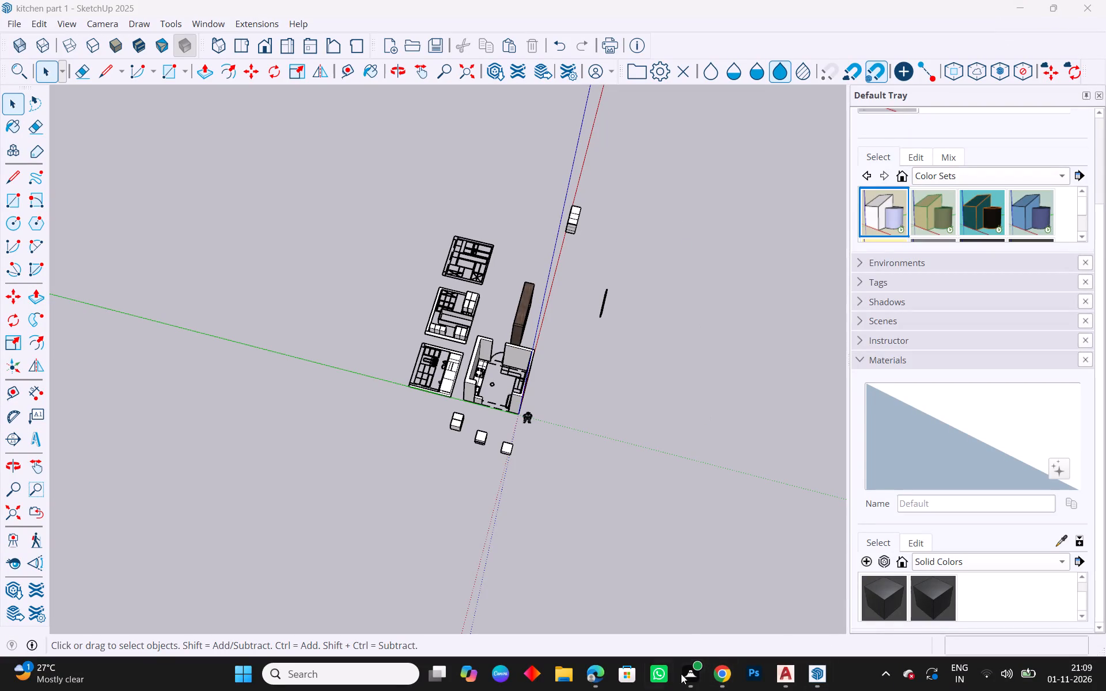
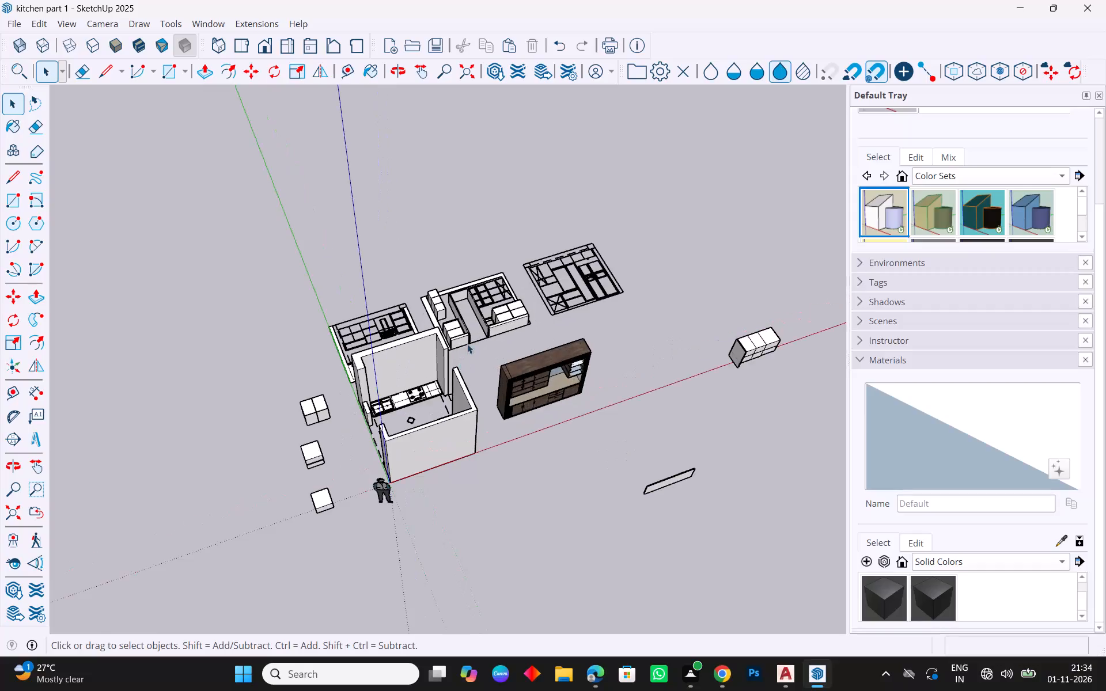
Delete the crossing diagonal lines in the middle compartment of the end column of the door-wall elevation's upper shelving.
middle_drag(407, 328, 563, 413)
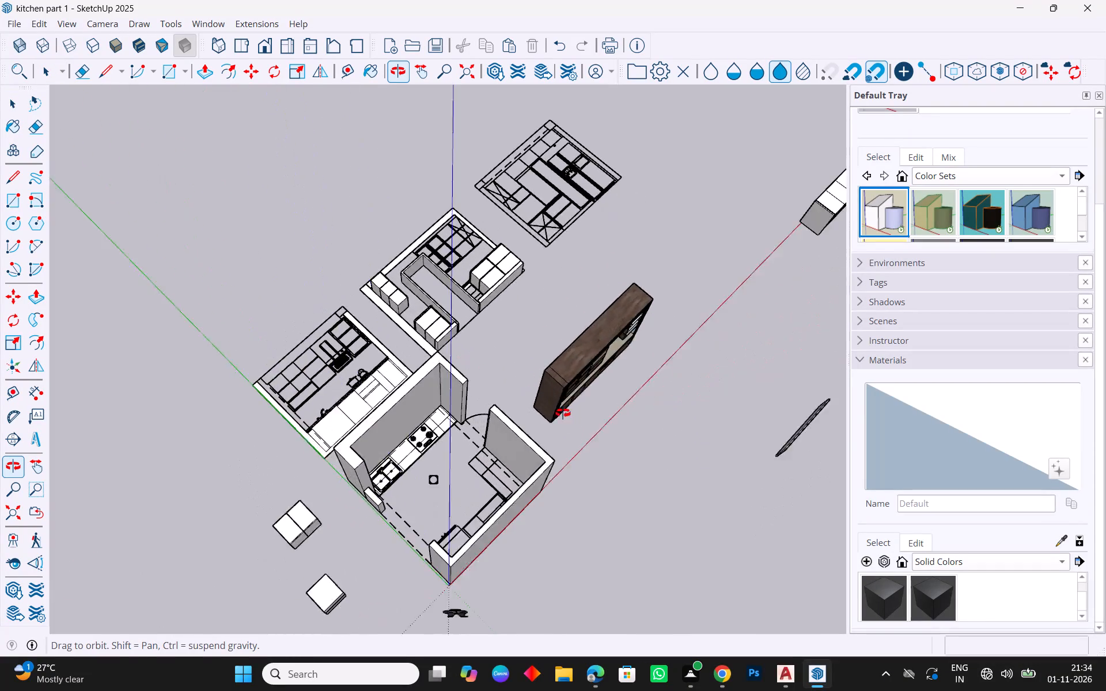
middle_drag(563, 413, 616, 488)
scroll(256, 202, up, 4)
middle_drag(478, 468, 768, 476)
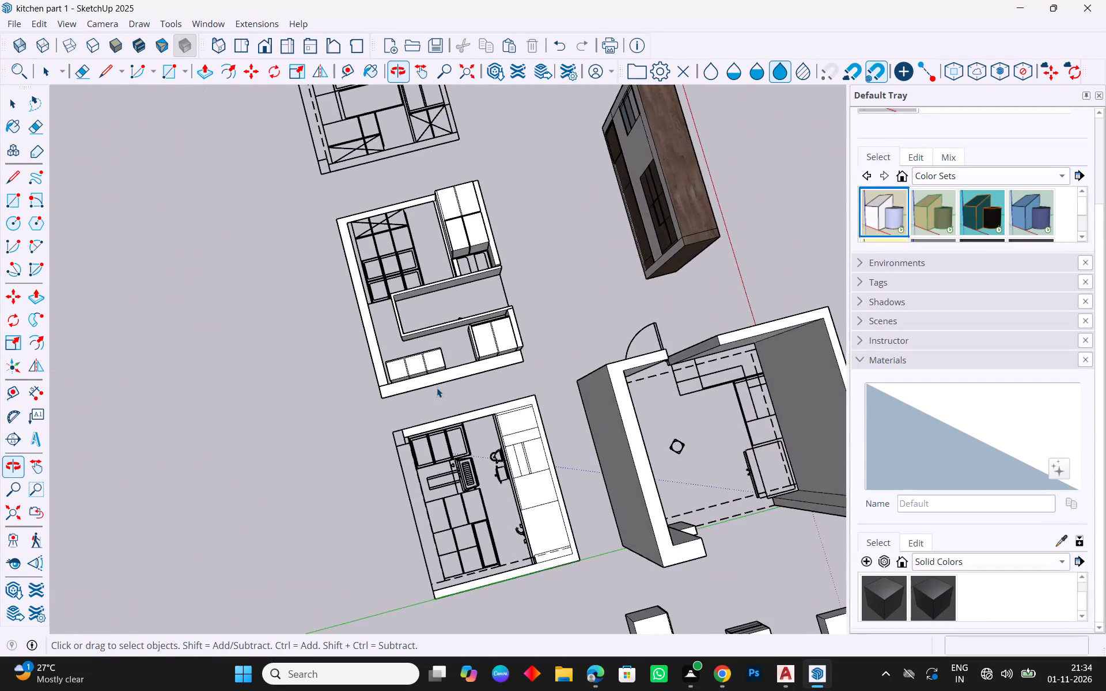
scroll(340, 263, up, 5)
middle_drag(379, 401, 631, 454)
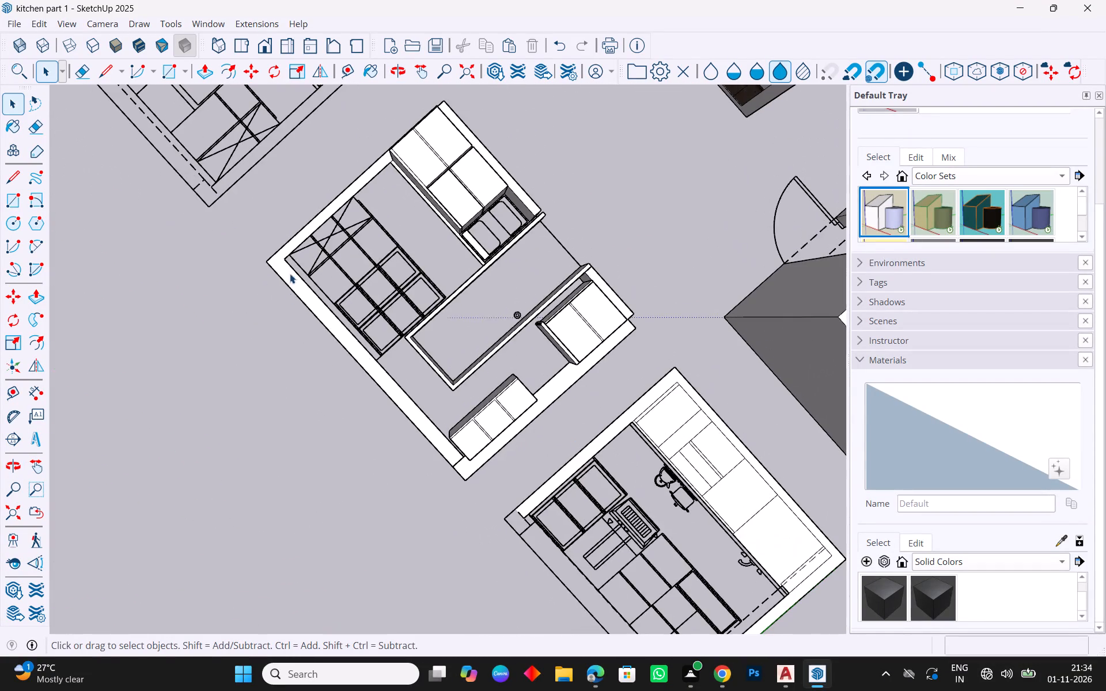
scroll(323, 210, up, 11)
drag(354, 267, 325, 251)
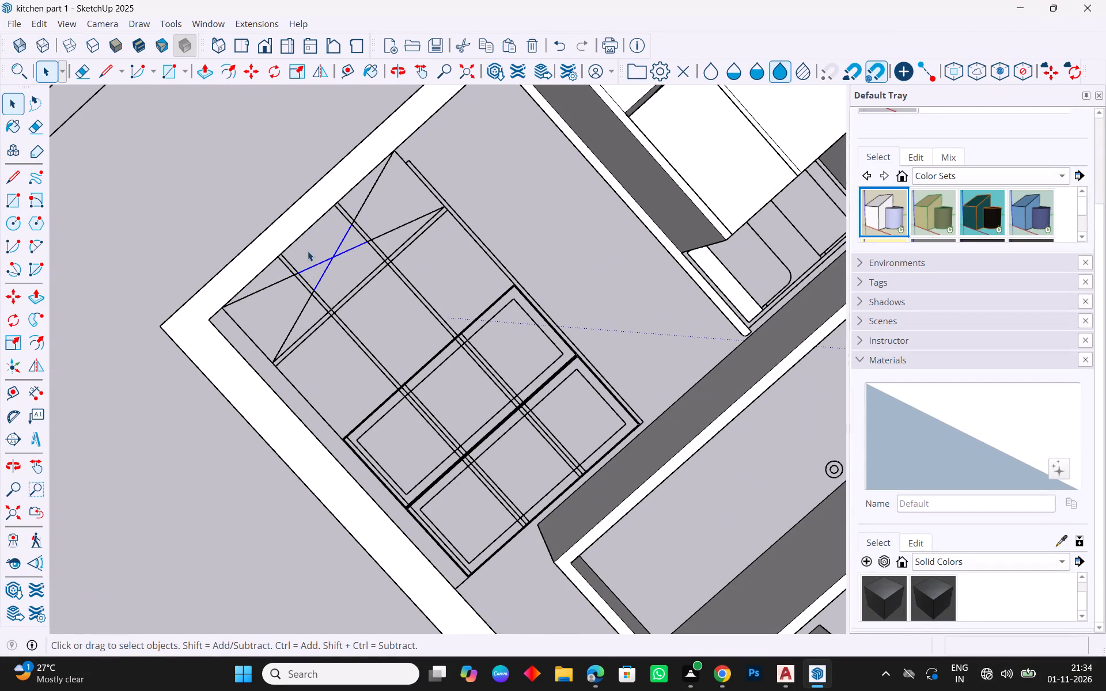
key(Delete)
Delete the remaining diagonal line segments in the bottom compartment of that end column, including the short pieces across the divider.
scroll(390, 204, up, 2)
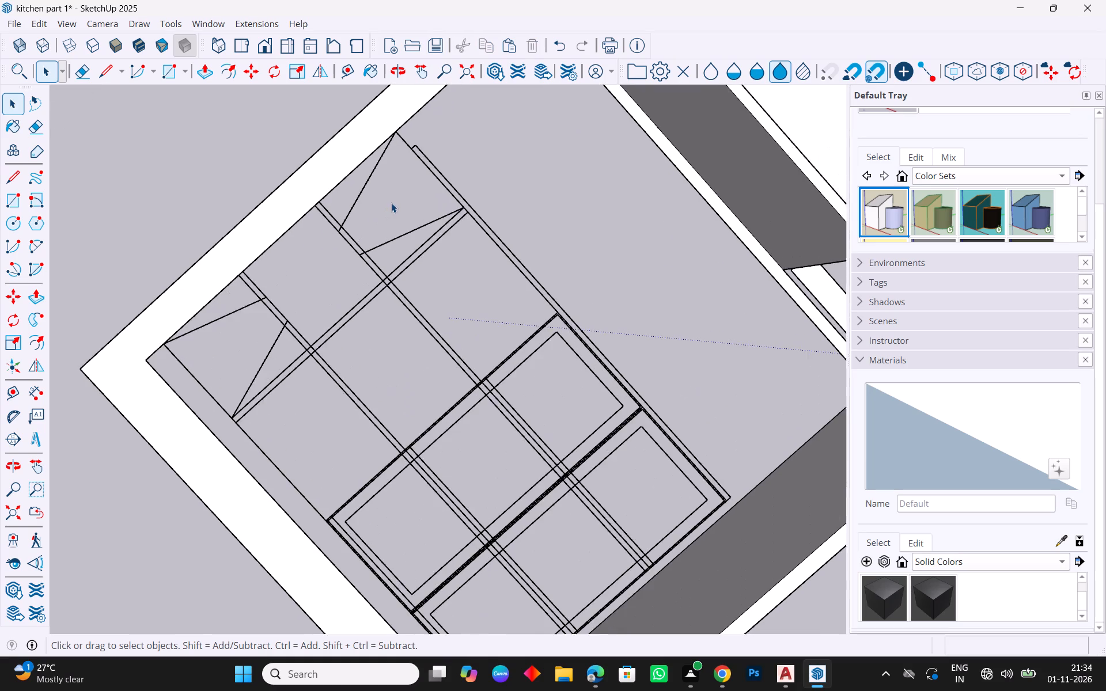
scroll(391, 203, up, 5)
drag(407, 260, 380, 242)
key(Delete)
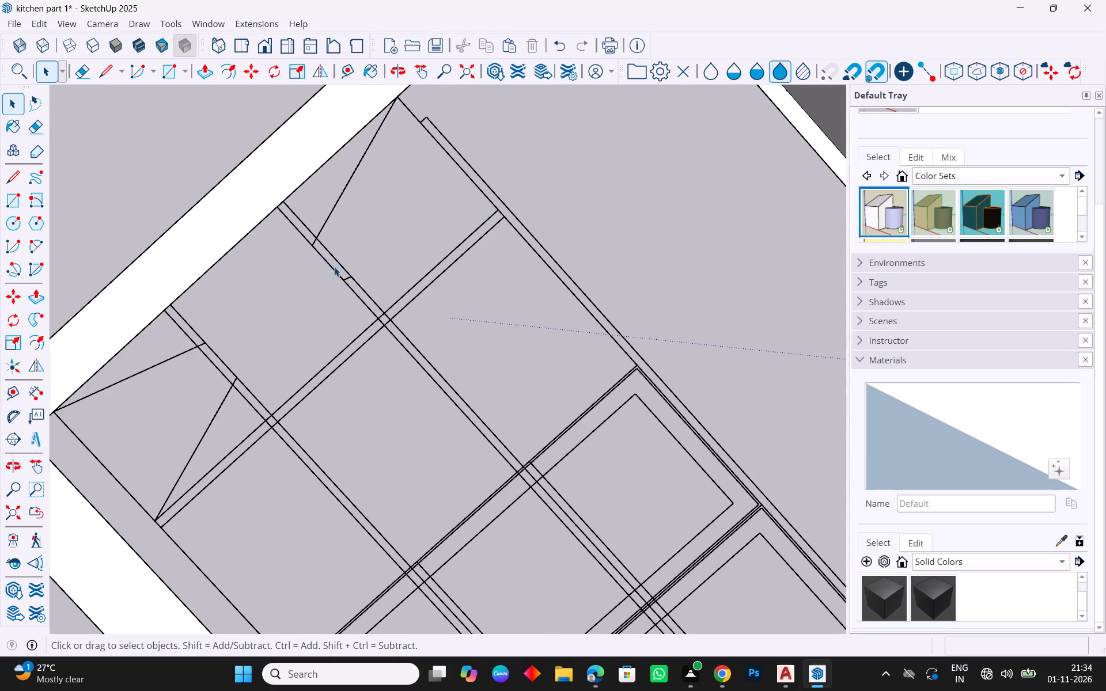
scroll(334, 268, up, 17)
drag(349, 277, 335, 269)
key(Delete)
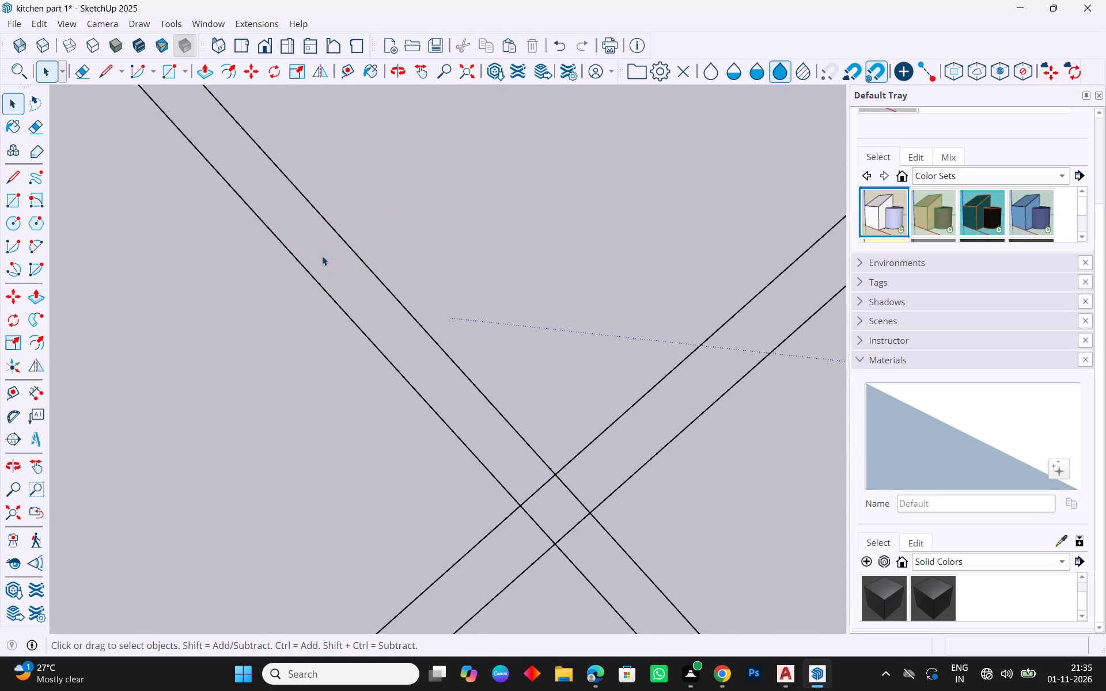
scroll(322, 255, down, 13)
scroll(313, 210, up, 9)
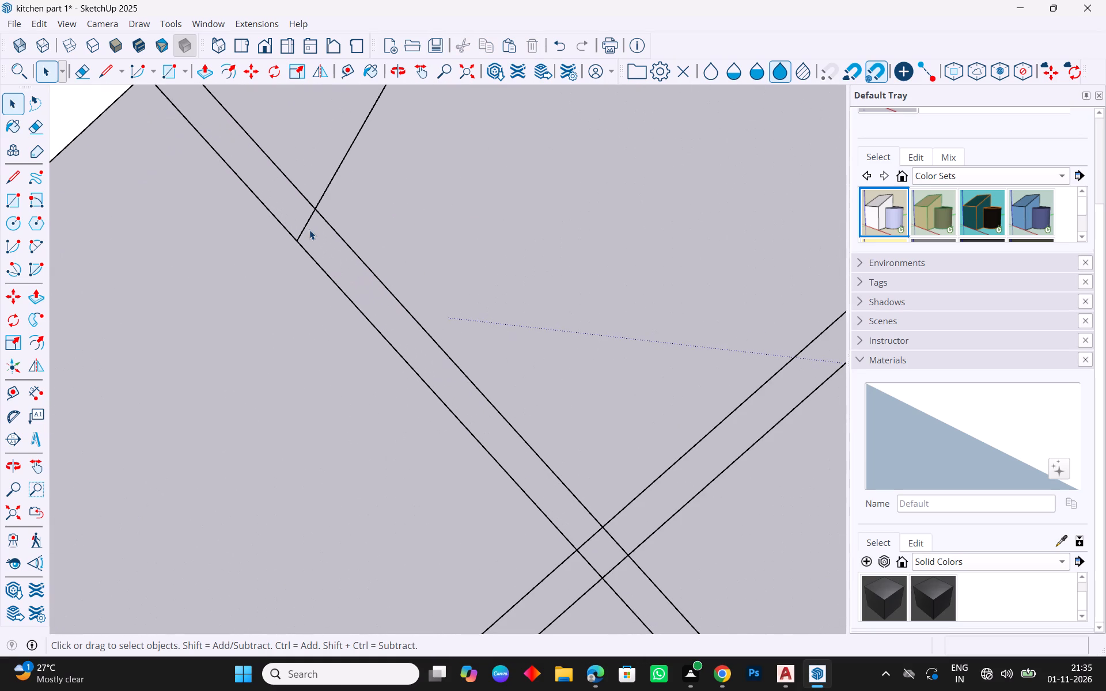
drag(309, 230, 294, 219)
key(Delete)
drag(359, 183, 319, 155)
key(Delete)
scroll(356, 153, down, 8)
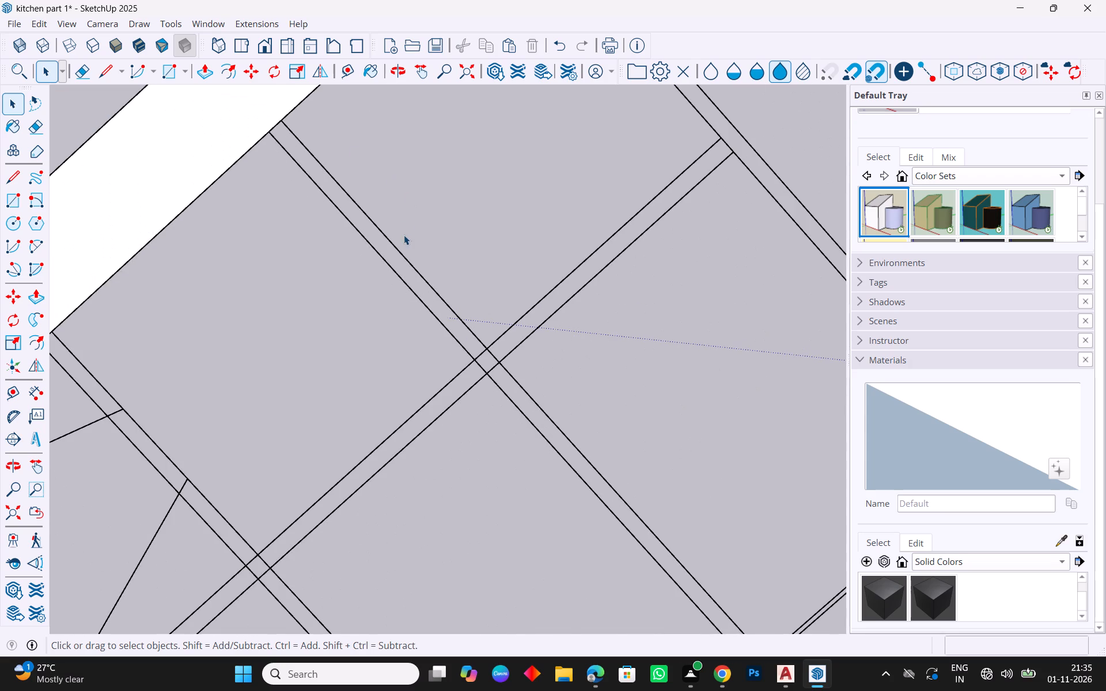
scroll(416, 246, down, 4)
scroll(471, 396, down, 3)
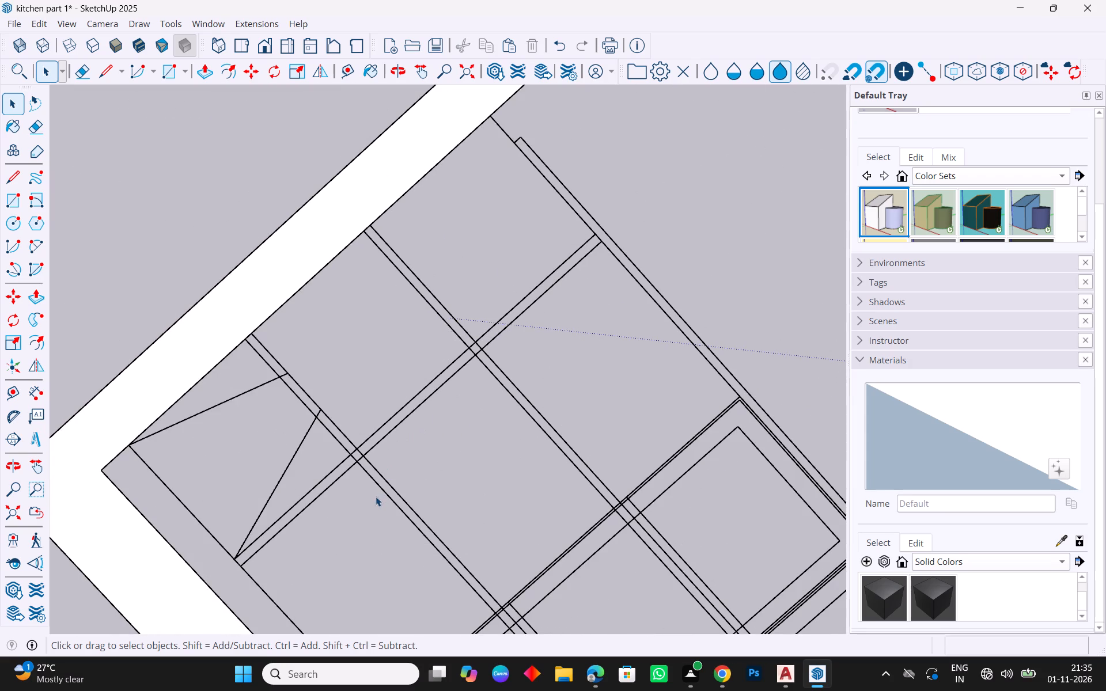
Erase both diagonal lines from the top corner compartment of the shelving, including the short pieces across the divider.
scroll(256, 489, up, 3)
drag(329, 470, 253, 438)
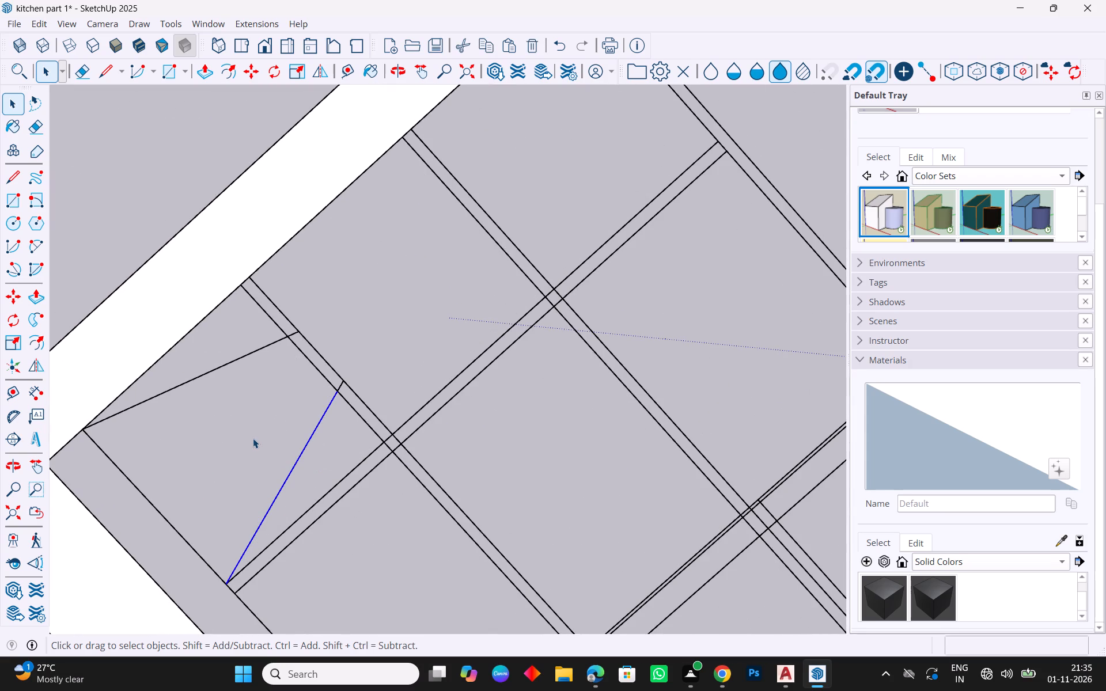
click(31, 121)
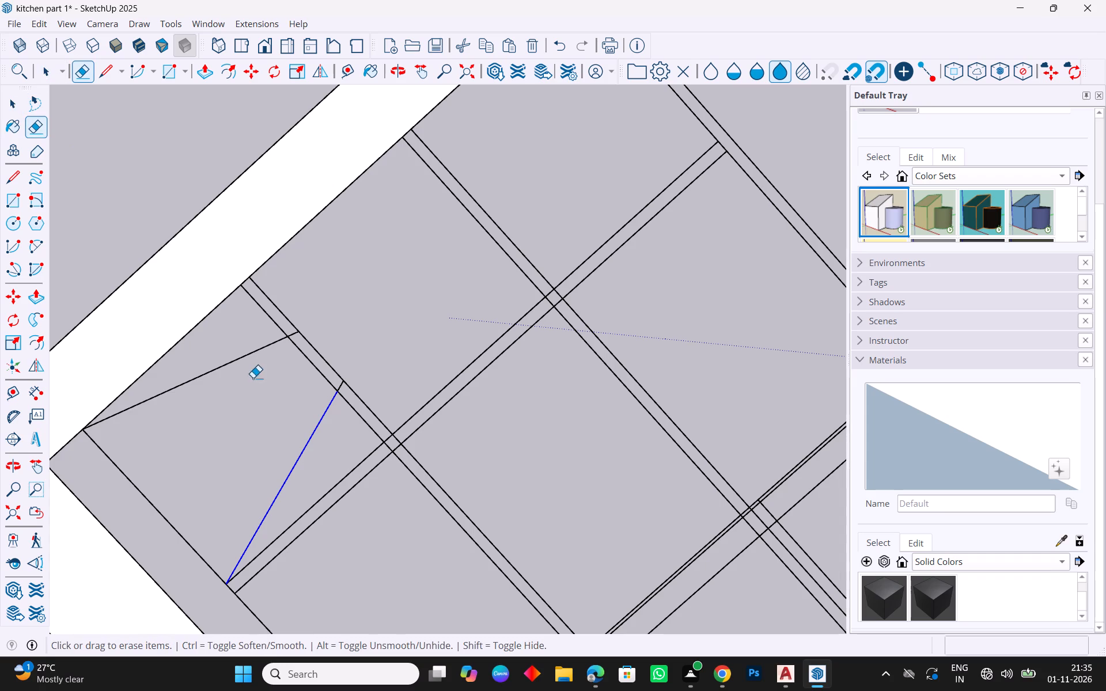
drag(252, 379, 229, 355)
drag(307, 469, 296, 469)
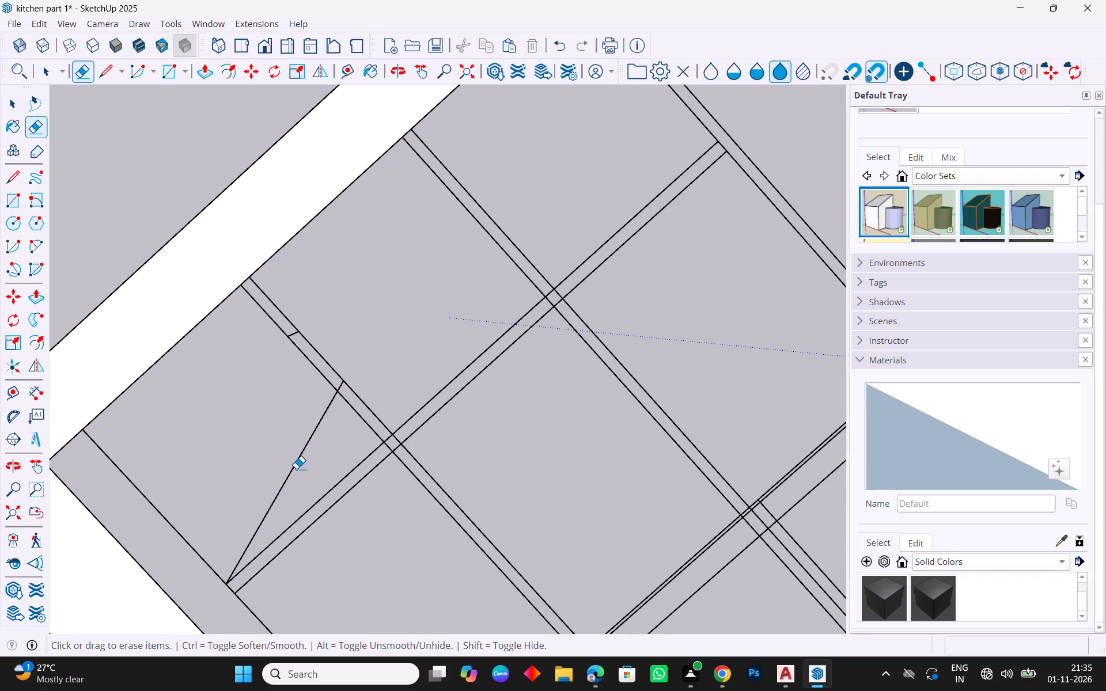
drag(296, 469, 268, 463)
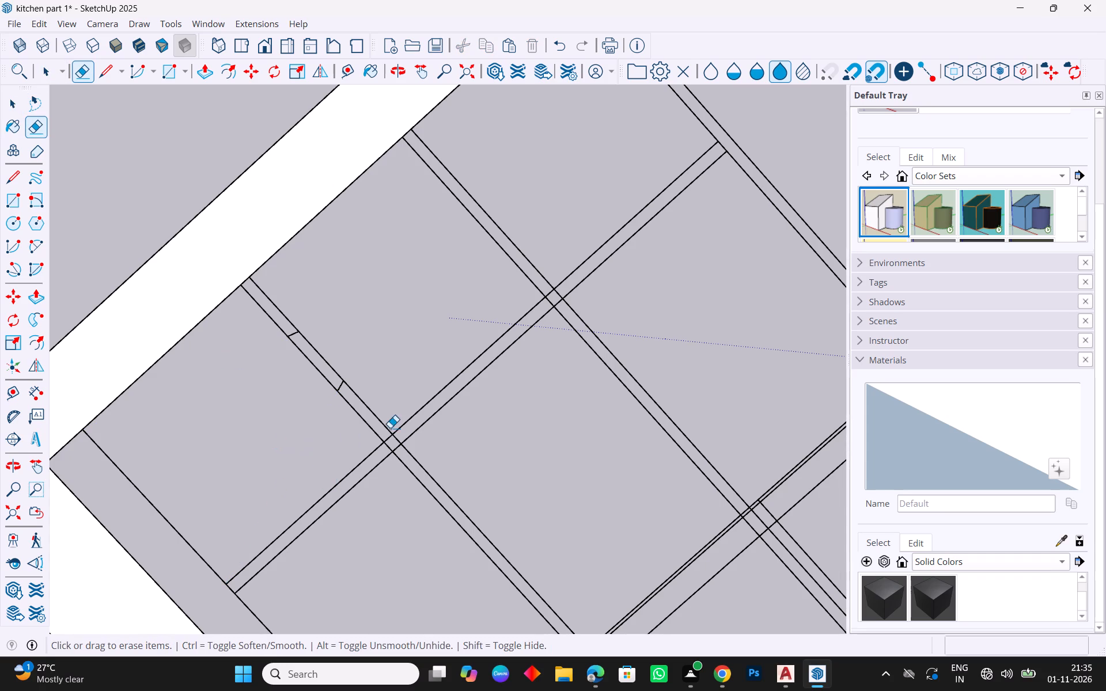
scroll(350, 370, up, 16)
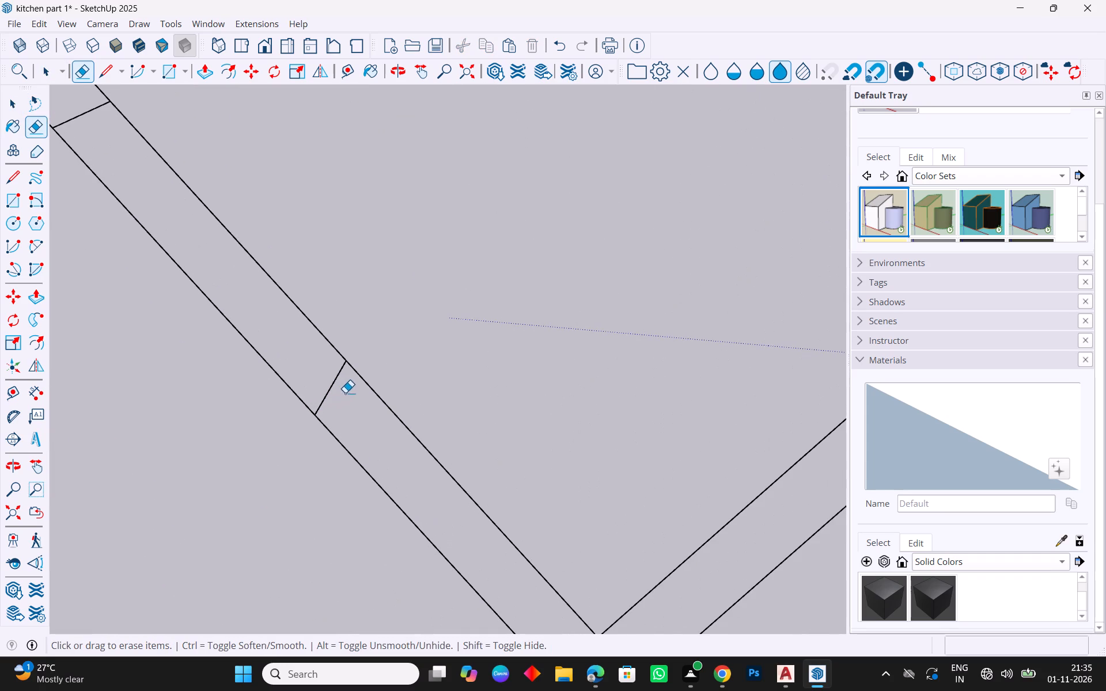
drag(345, 393, 325, 385)
scroll(397, 397, down, 9)
scroll(251, 265, up, 8)
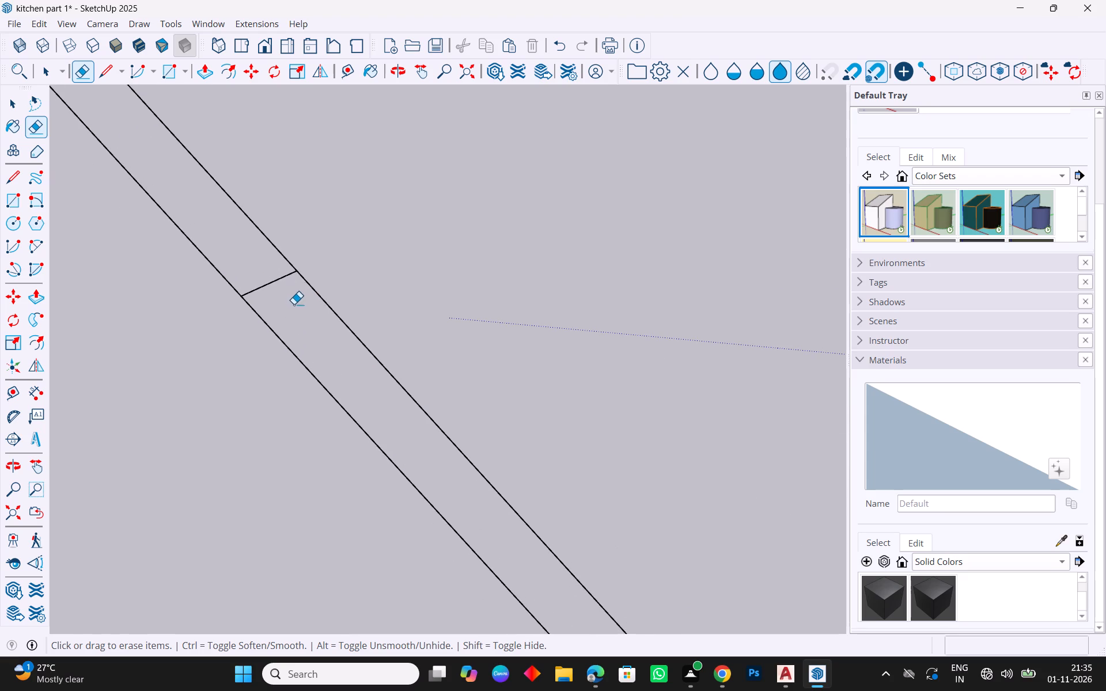
drag(281, 294, 249, 279)
scroll(273, 277, down, 17)
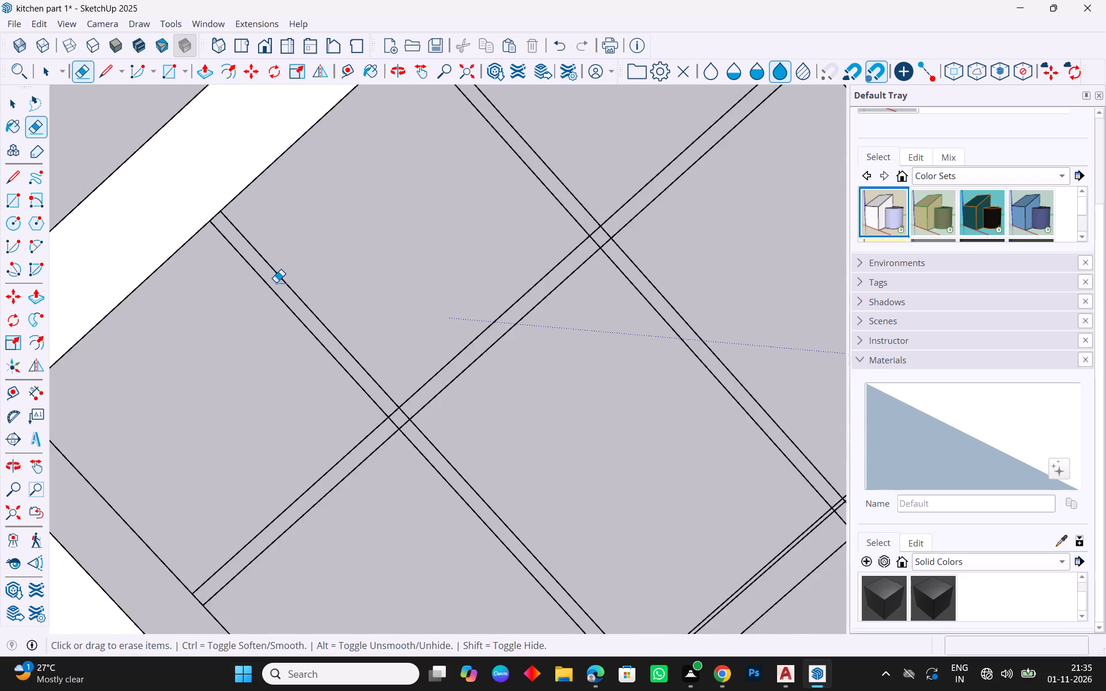
scroll(276, 282, down, 10)
Inspect the upper shelving linework and glazed door frames in the door-wall elevation from several angles.
middle_drag(443, 358, 355, 169)
middle_drag(373, 477, 631, 507)
middle_drag(504, 509, 633, 542)
middle_drag(362, 442, 668, 525)
middle_drag(548, 477, 669, 503)
middle_drag(467, 425, 876, 433)
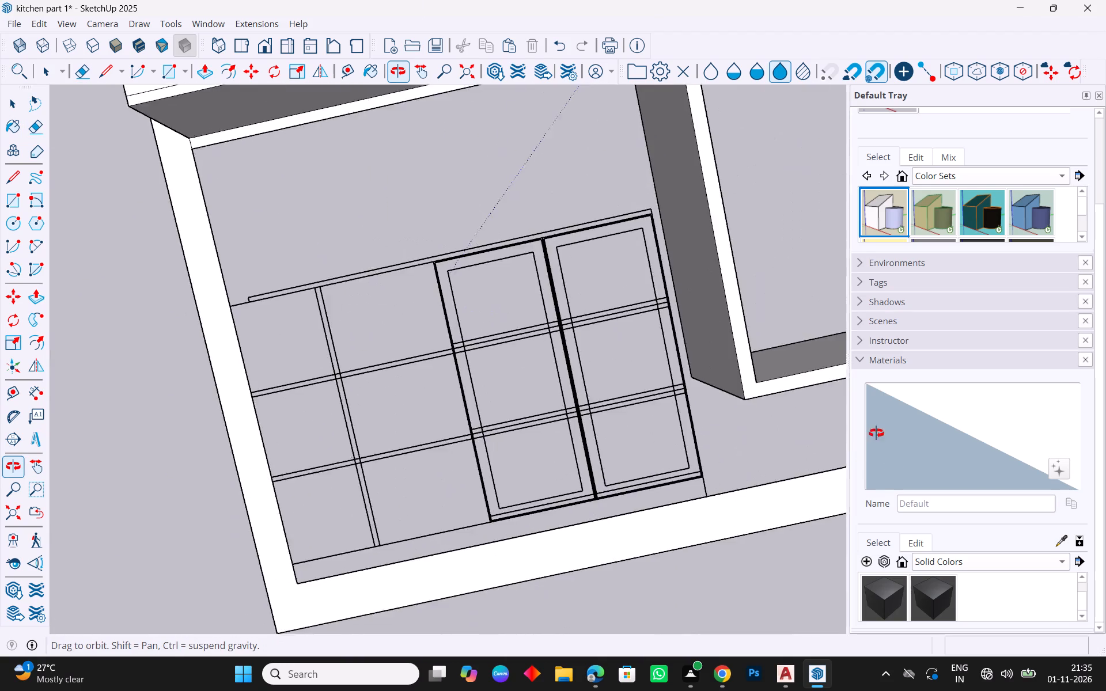
middle_drag(876, 433, 362, 161)
middle_drag(746, 331, 424, 354)
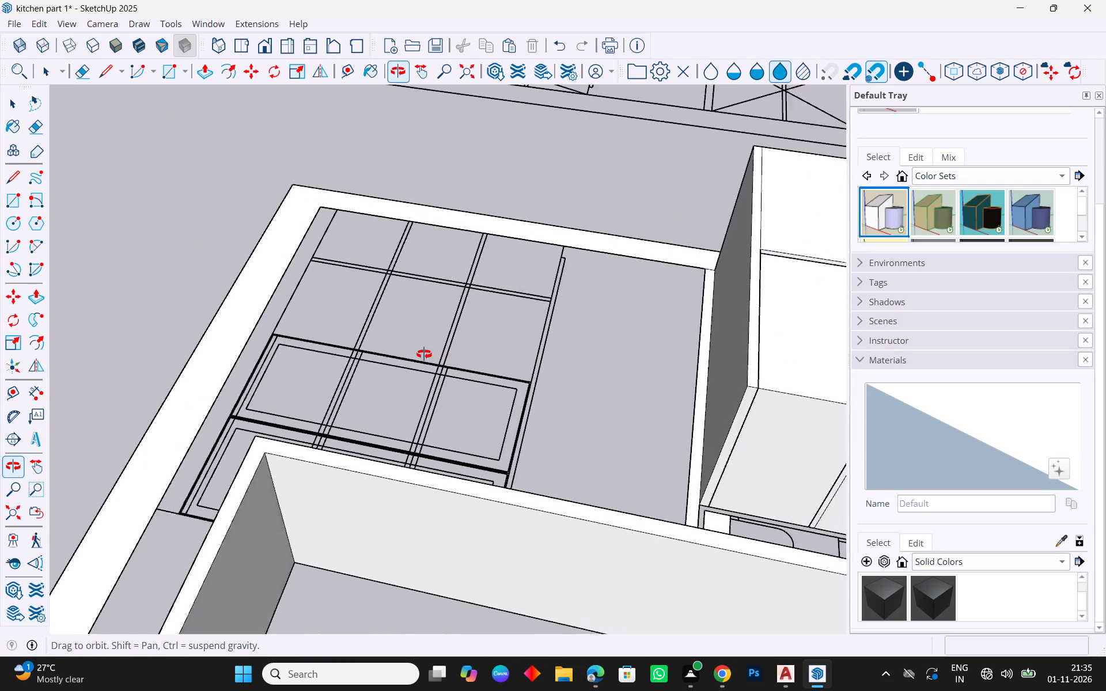
middle_drag(424, 354, 422, 354)
middle_drag(734, 189, 465, 350)
scroll(545, 233, down, 5)
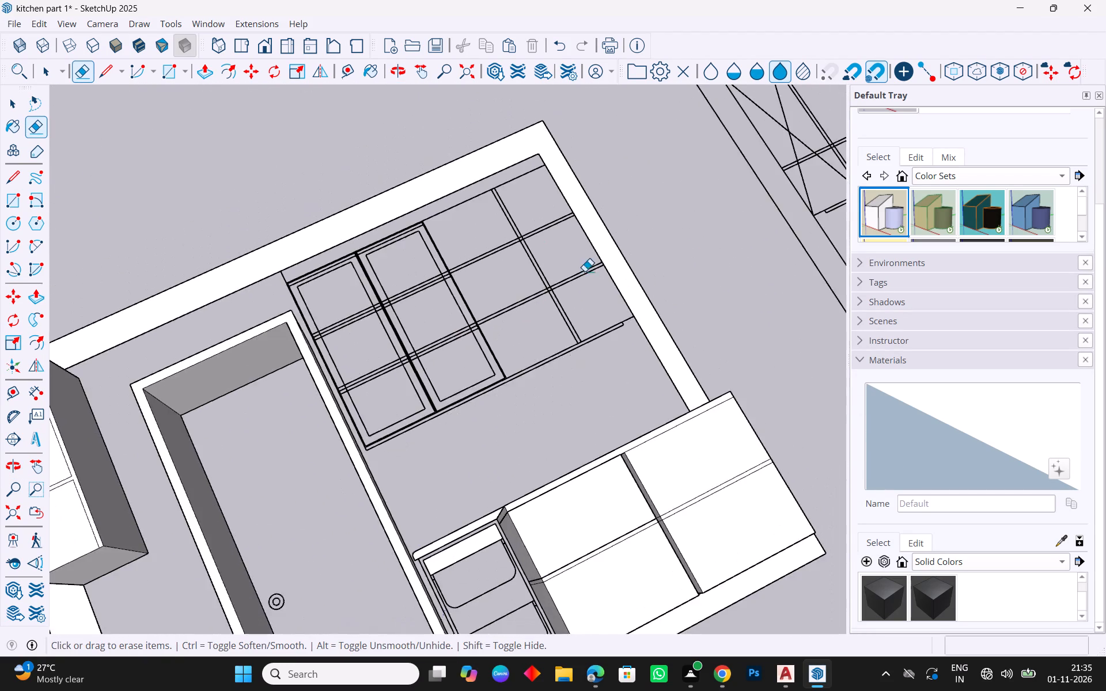
scroll(585, 271, down, 9)
middle_drag(664, 330, 540, 428)
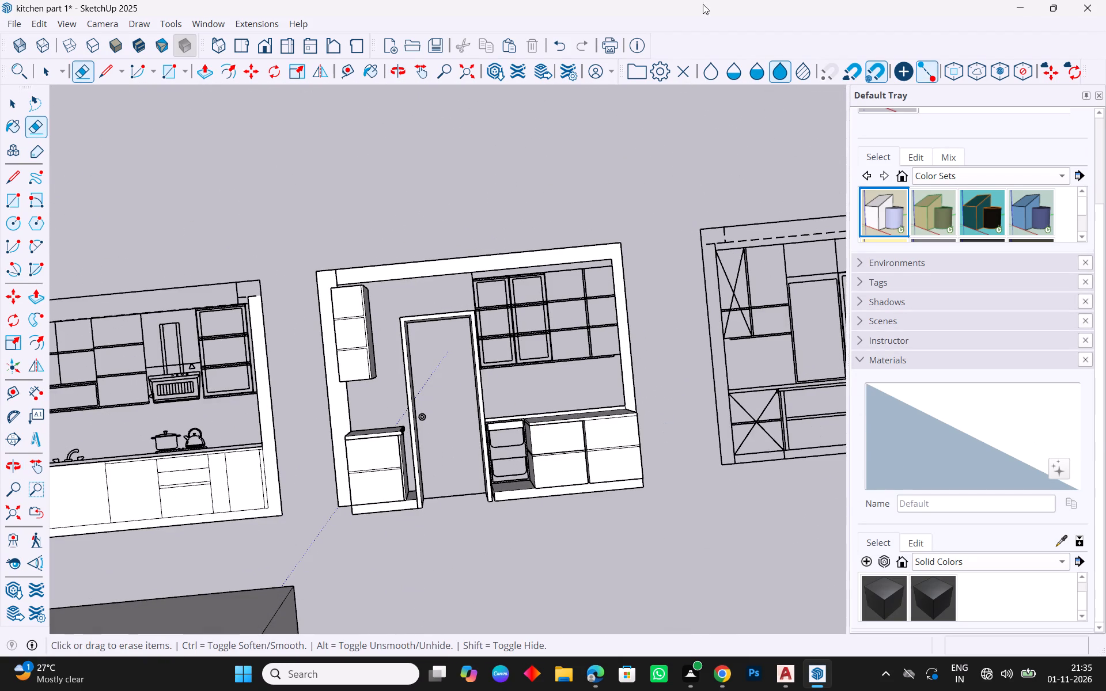
scroll(570, 324, up, 4)
scroll(506, 343, up, 9)
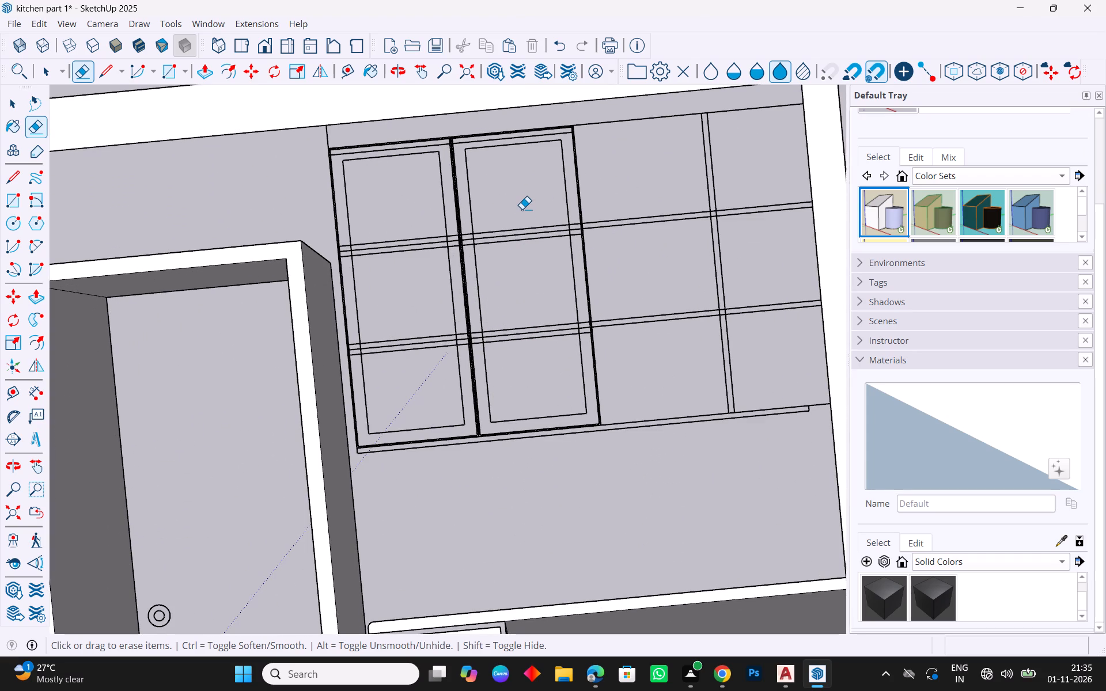
scroll(489, 257, down, 20)
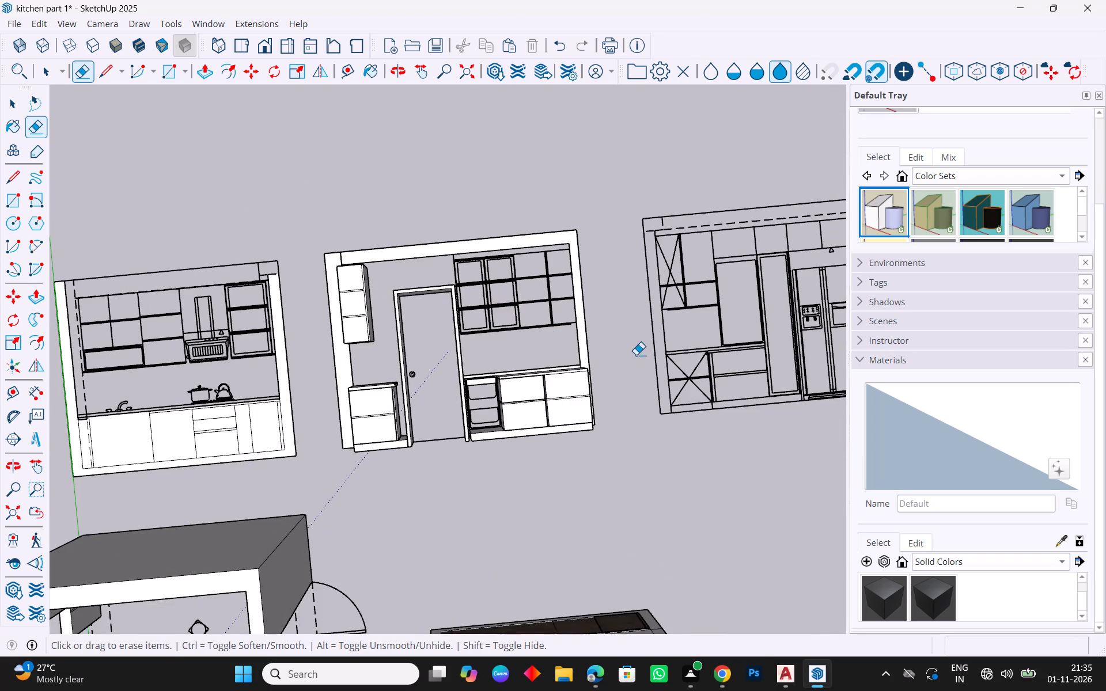
middle_drag(636, 355, 610, 397)
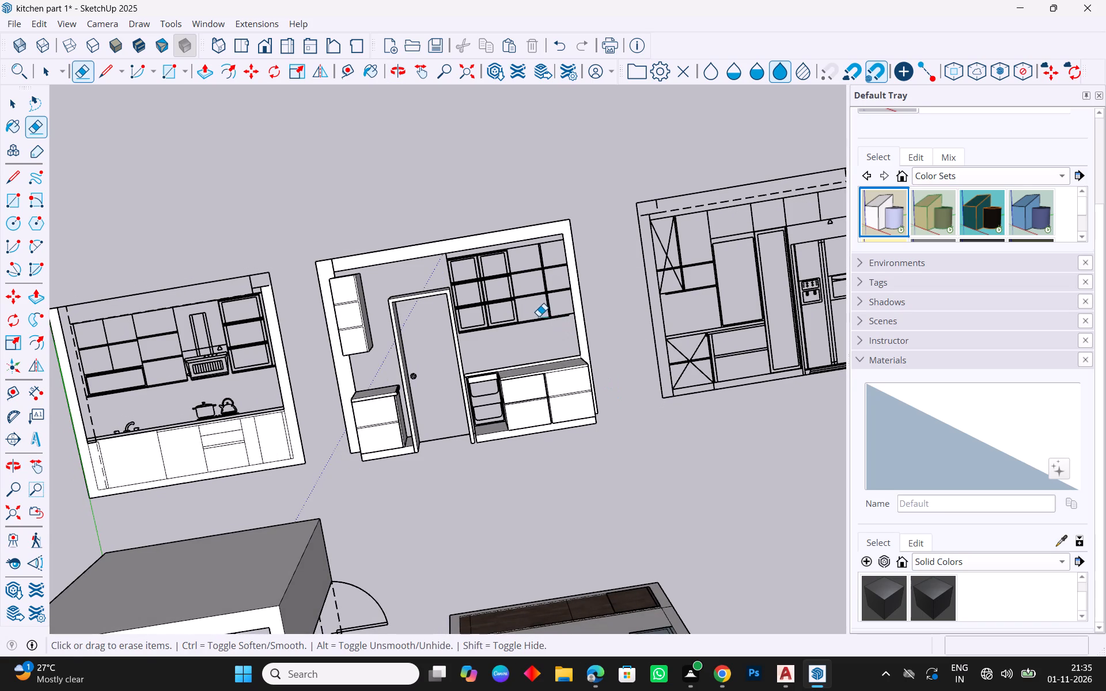
scroll(528, 300, up, 15)
key(Escape)
key(space)
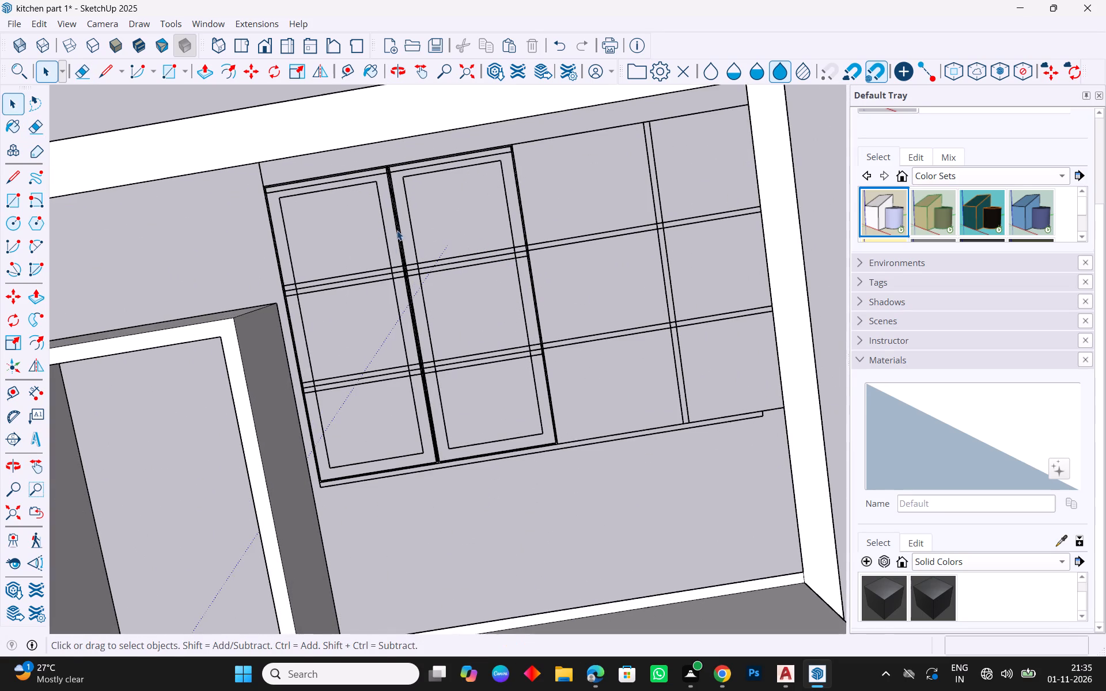
scroll(478, 131, up, 16)
scroll(549, 161, down, 8)
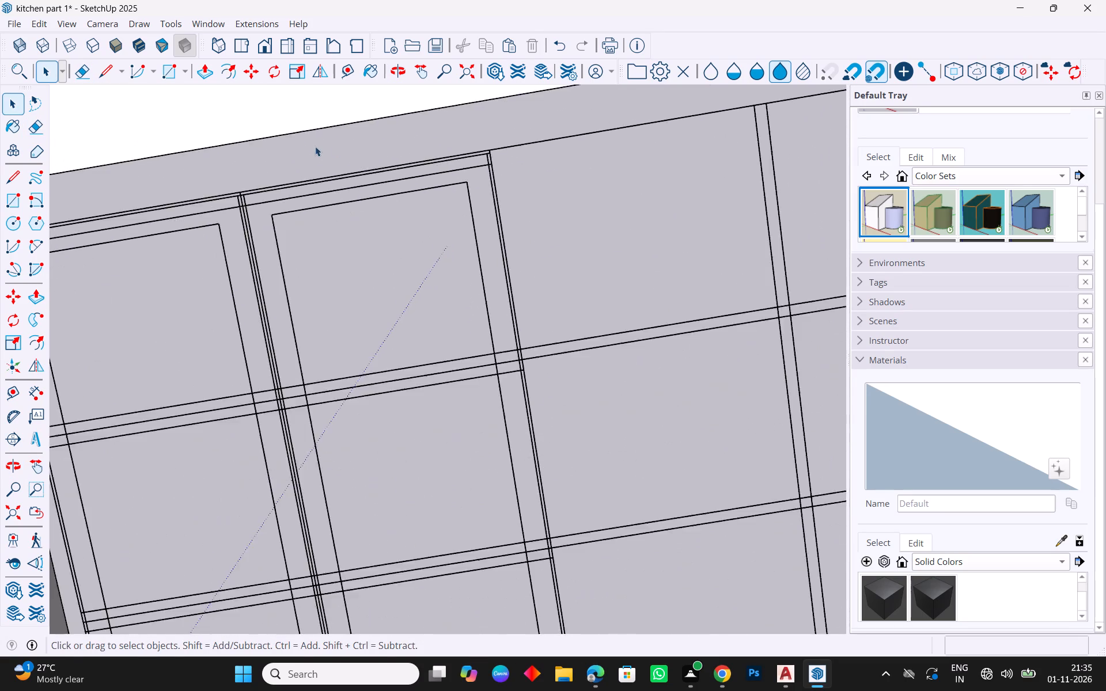
Examine the door-wall elevation's raised cabinets, door frame and shelving beside the neighbouring elevations and the wood-clad storage unit.
scroll(315, 146, down, 20)
scroll(315, 146, down, 9)
middle_drag(556, 341, 526, 327)
scroll(436, 366, up, 4)
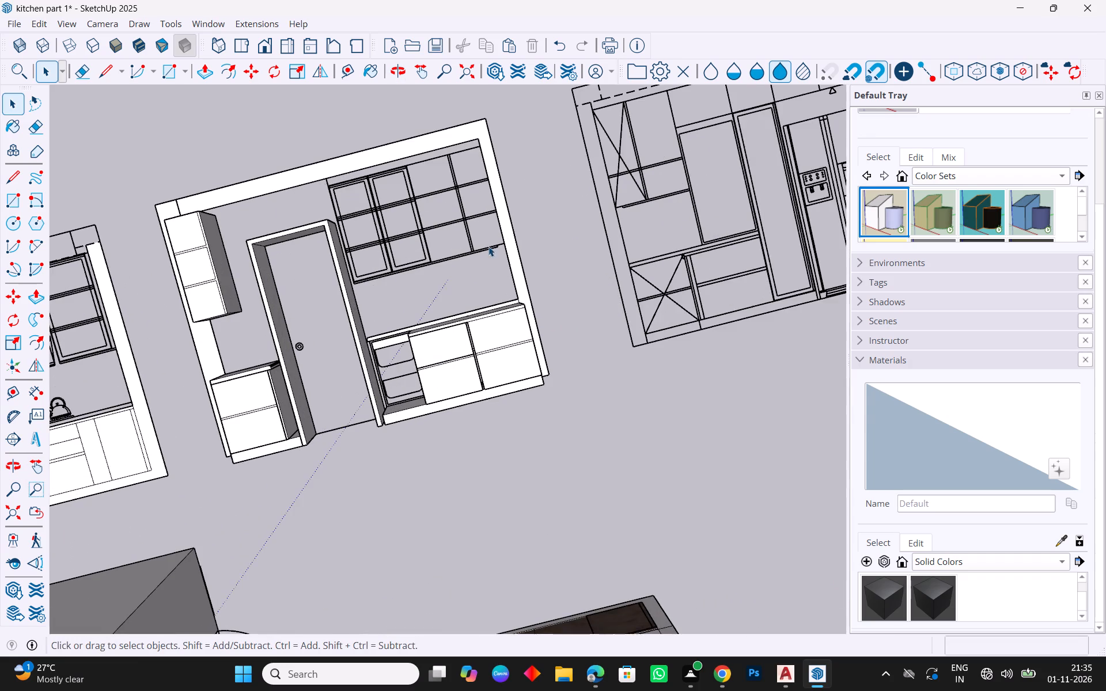
scroll(502, 209, up, 4)
scroll(495, 257, up, 4)
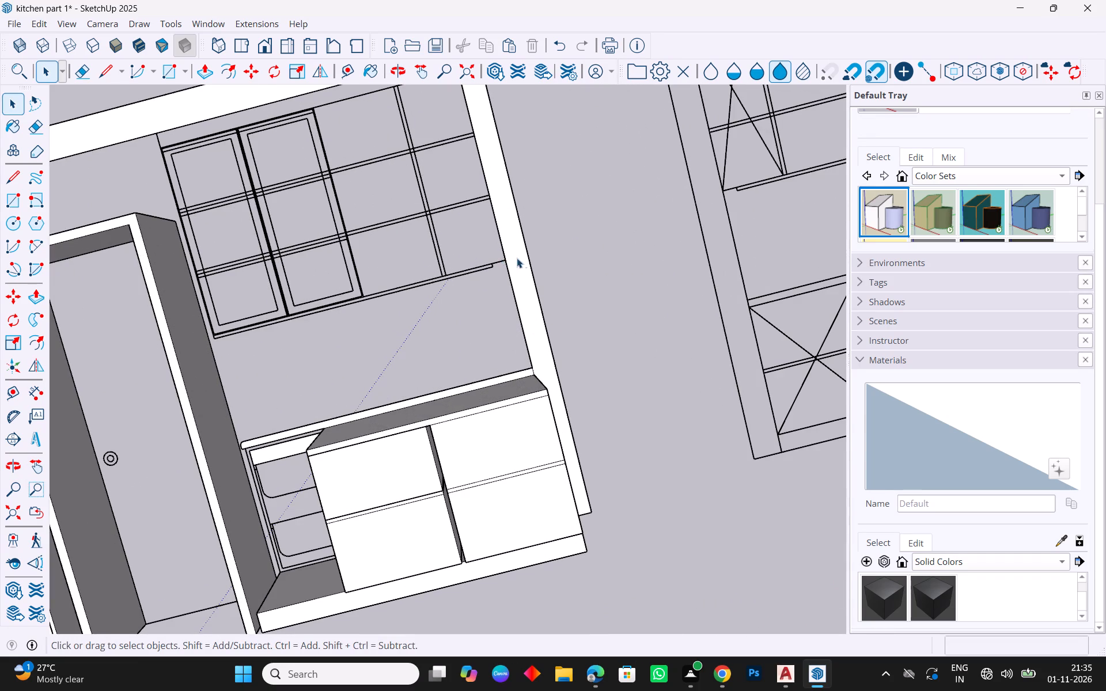
scroll(533, 260, down, 11)
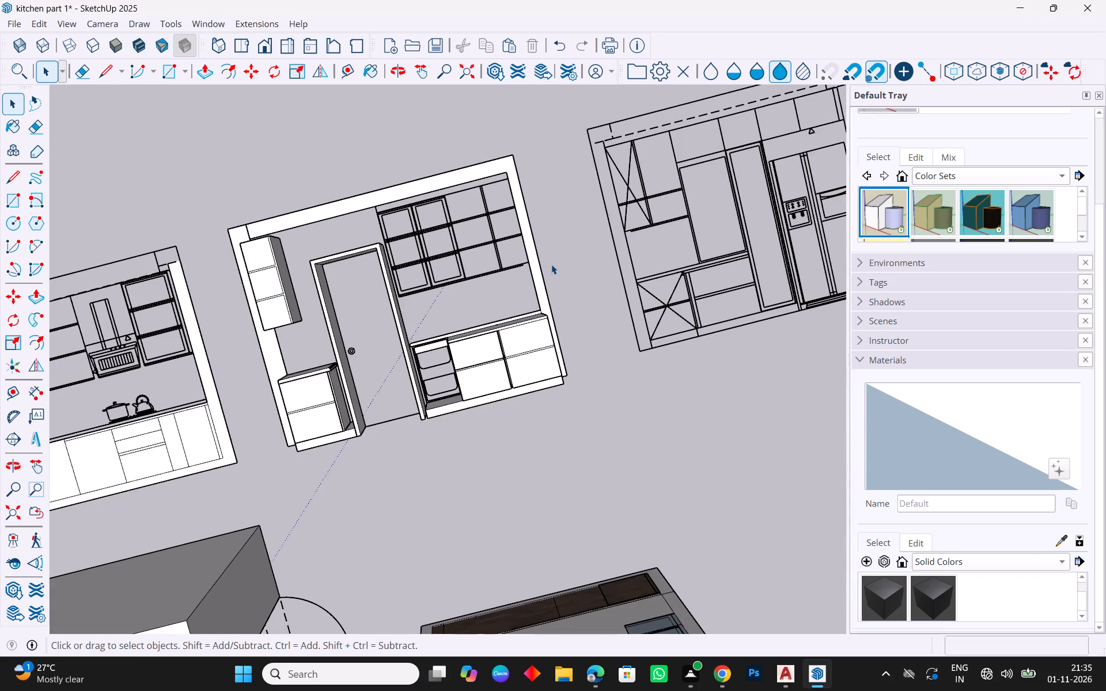
scroll(392, 228, down, 8)
middle_drag(586, 465, 582, 460)
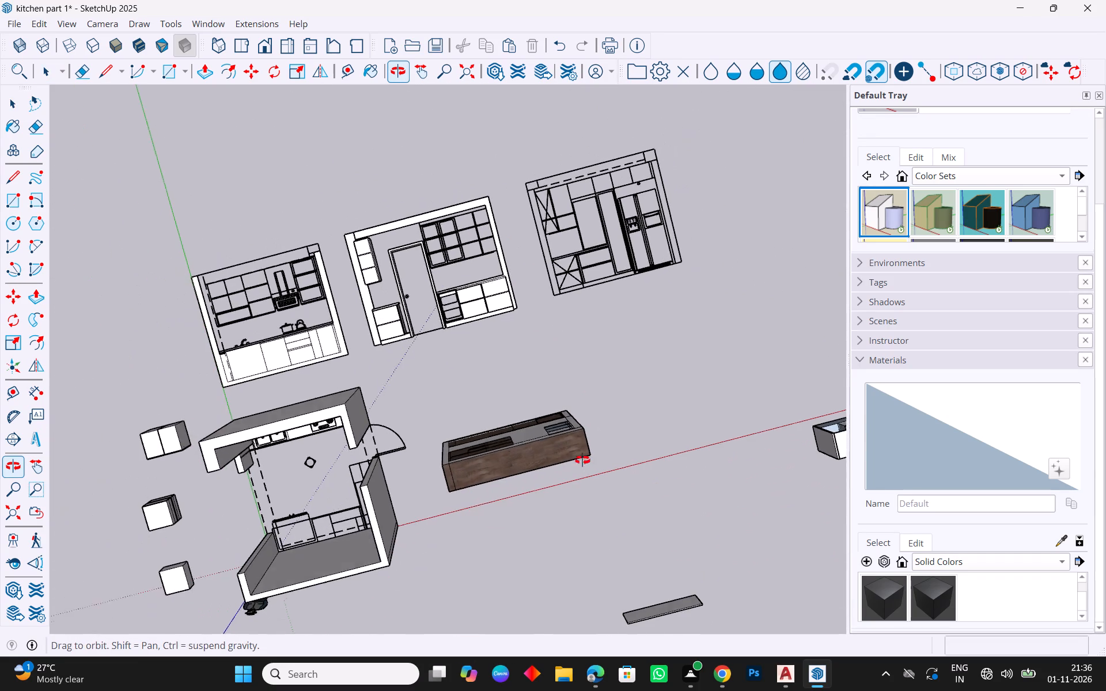
middle_drag(582, 460, 556, 432)
scroll(416, 326, up, 5)
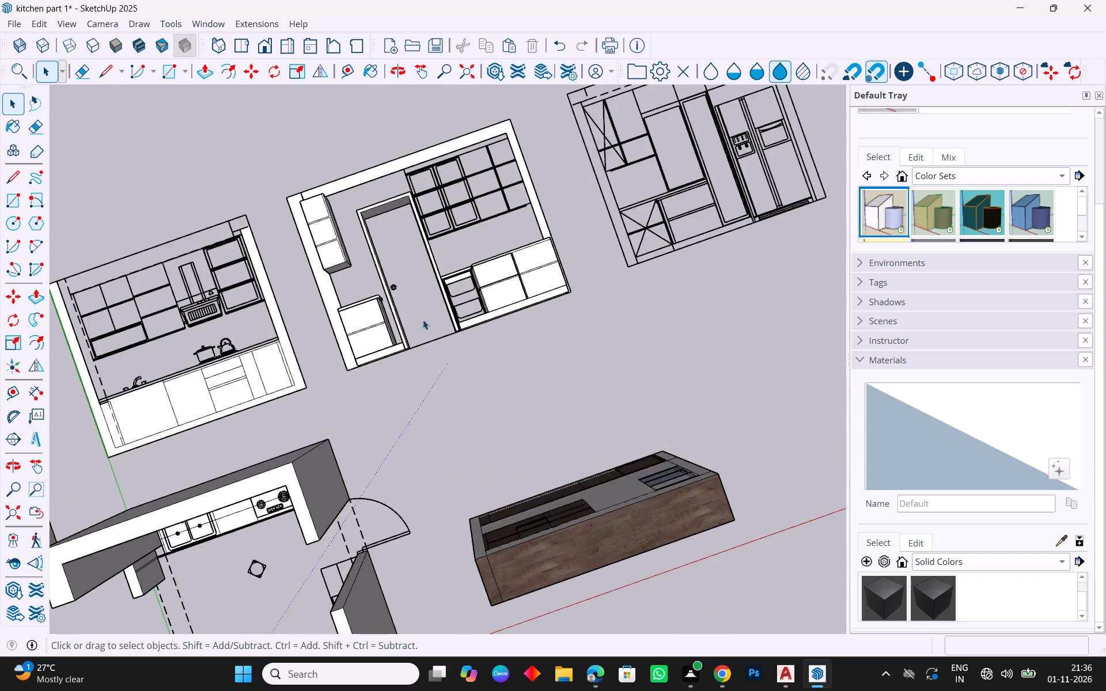
scroll(450, 309, up, 4)
middle_drag(569, 333, 624, 321)
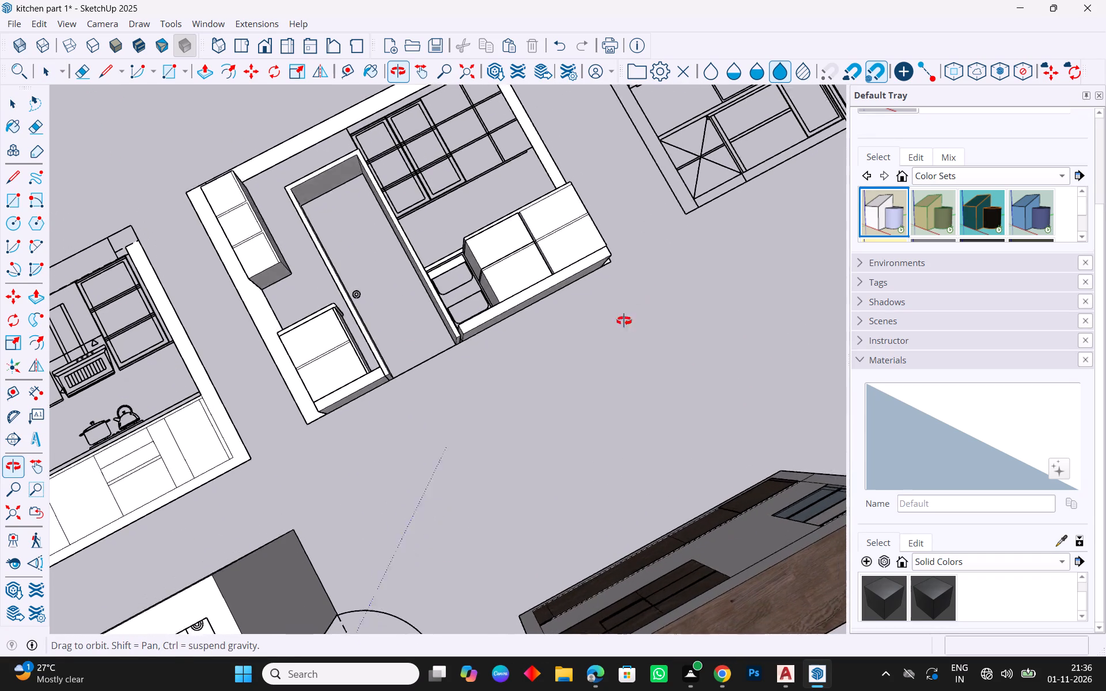
middle_drag(624, 321, 596, 399)
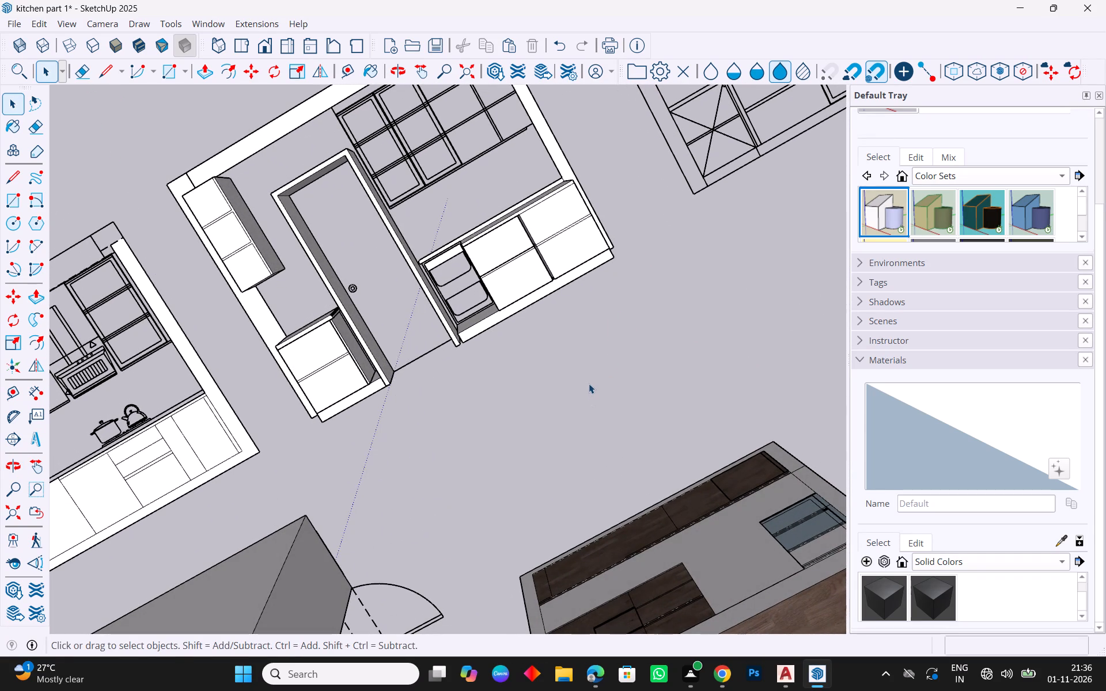
middle_drag(514, 397, 494, 410)
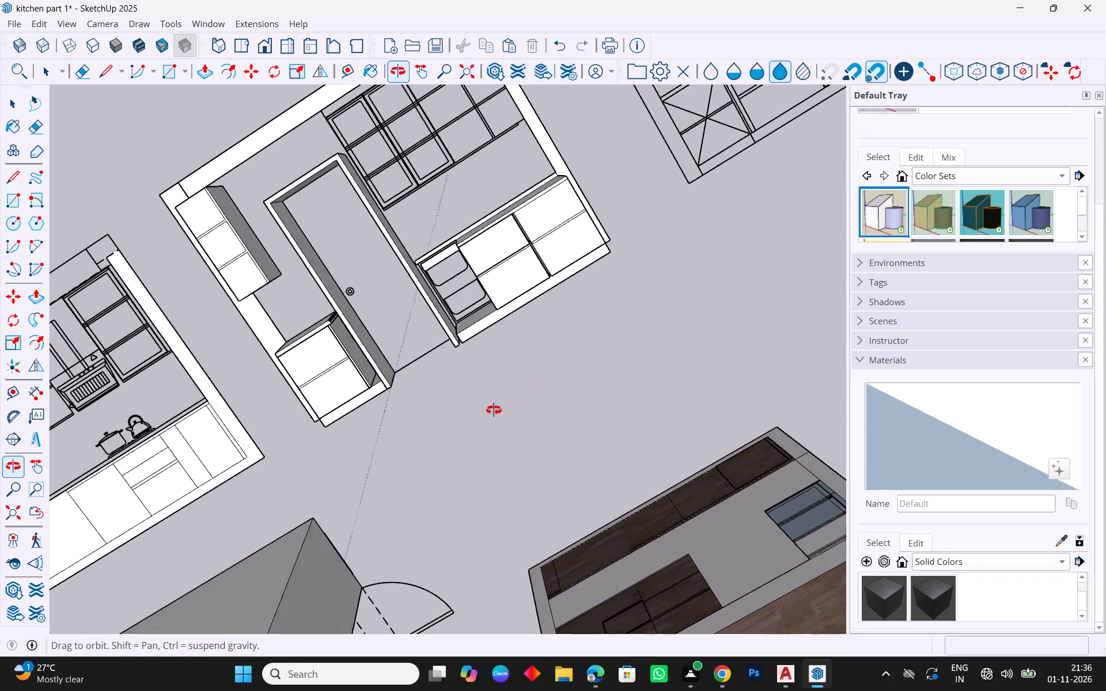
middle_drag(494, 410, 481, 418)
middle_drag(355, 404, 354, 284)
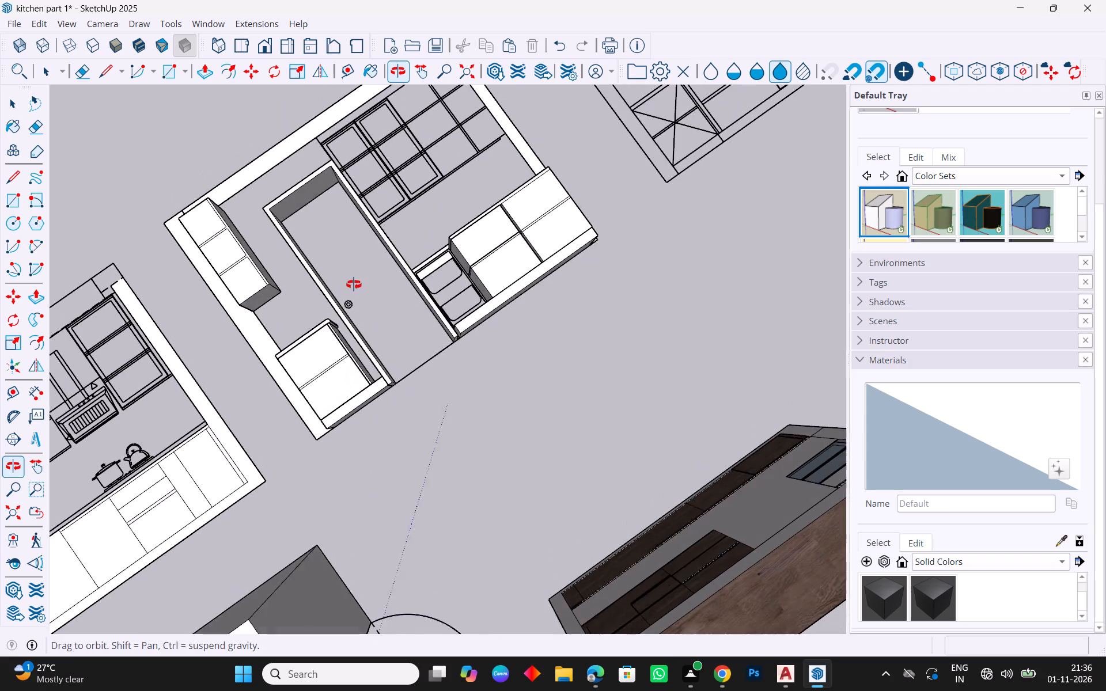
Examine the narrow two-basket column beside the door frame in the door-wall elevation.
middle_drag(354, 284, 351, 272)
scroll(514, 276, up, 9)
scroll(429, 299, up, 7)
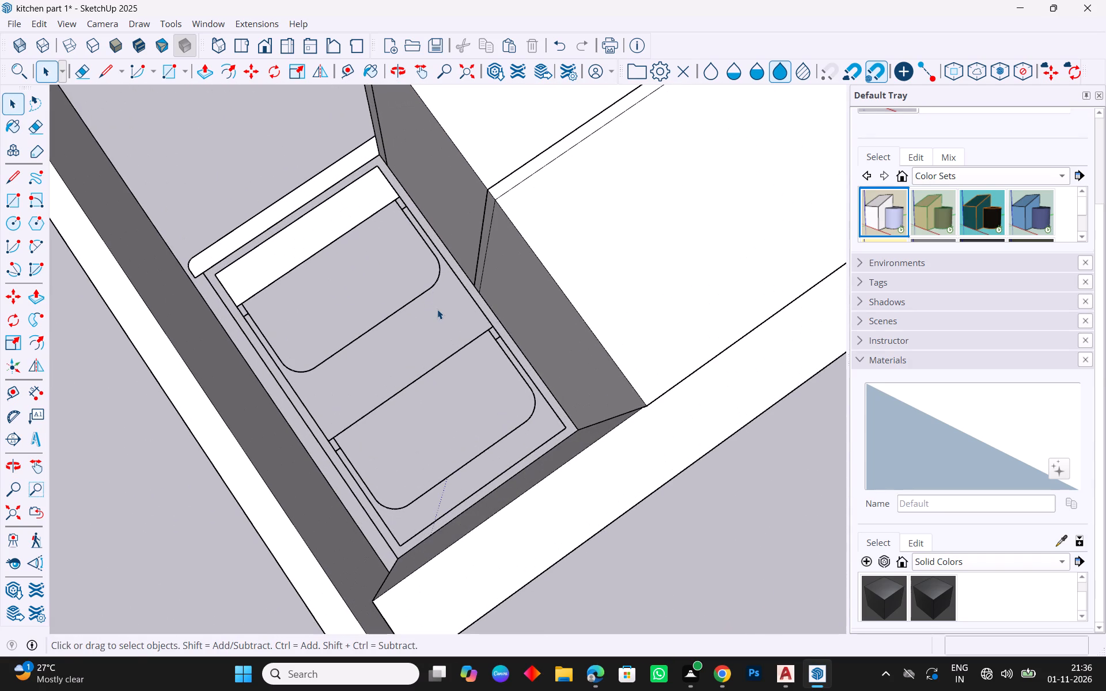
middle_drag(492, 360, 471, 376)
scroll(469, 377, up, 1)
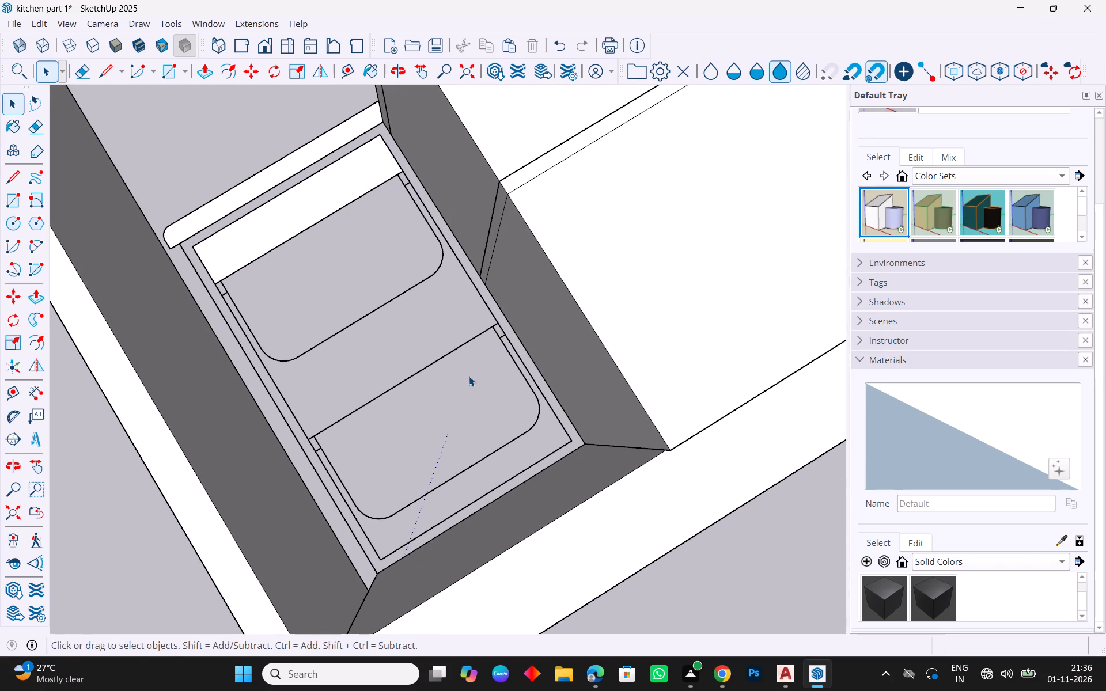
scroll(412, 369, down, 2)
click(348, 359)
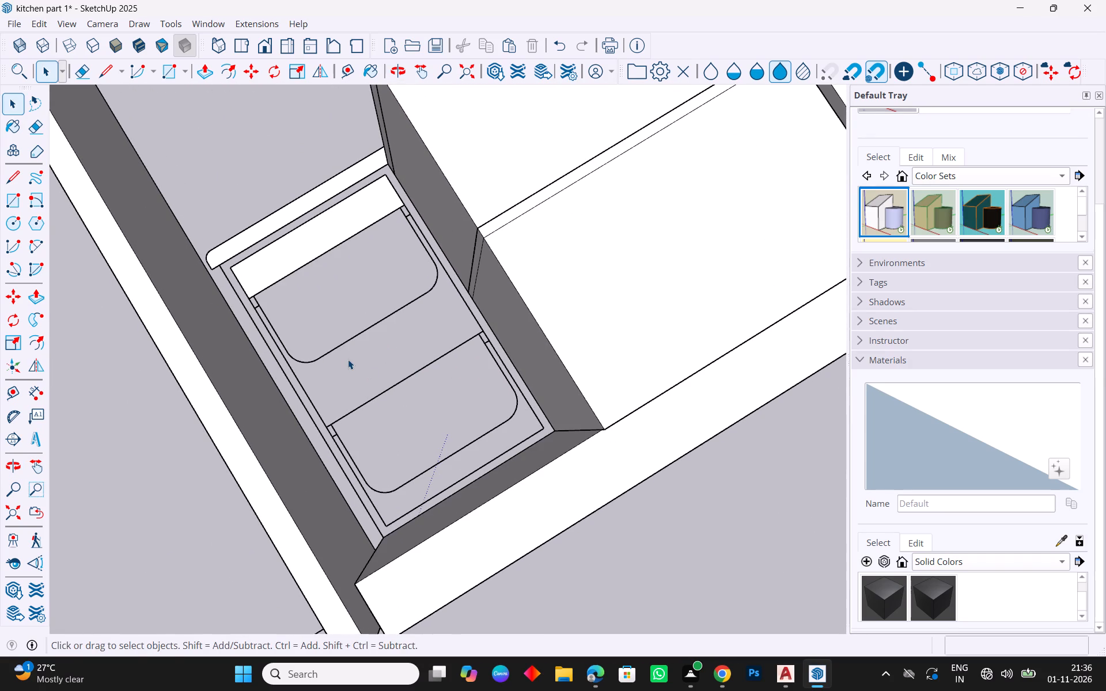
click(348, 359)
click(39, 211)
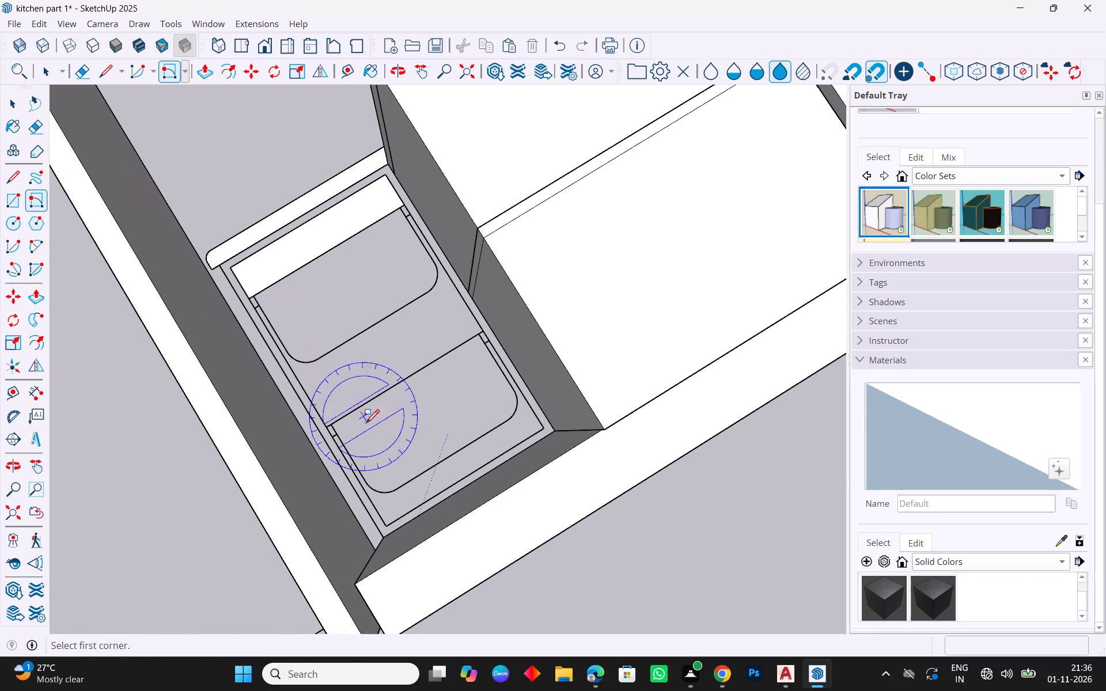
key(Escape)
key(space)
Push/Pull the strip above the upper basket outward until it is about level with the neighbouring base cabinet fronts.
click(268, 269)
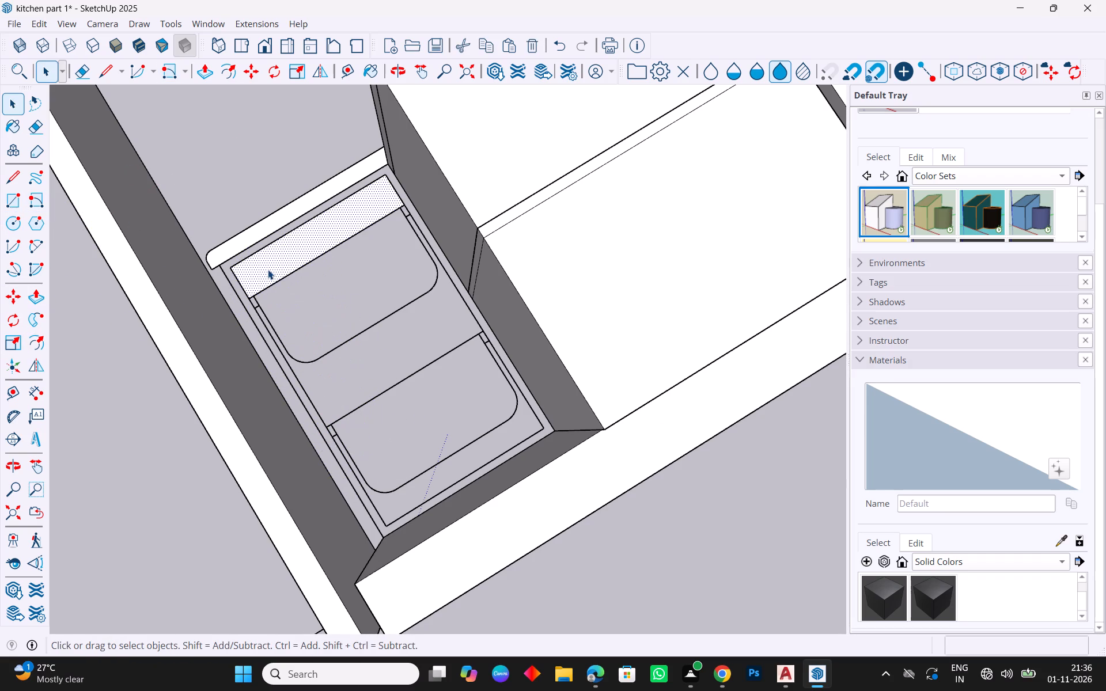
right_click(268, 269)
click(303, 385)
key(Escape)
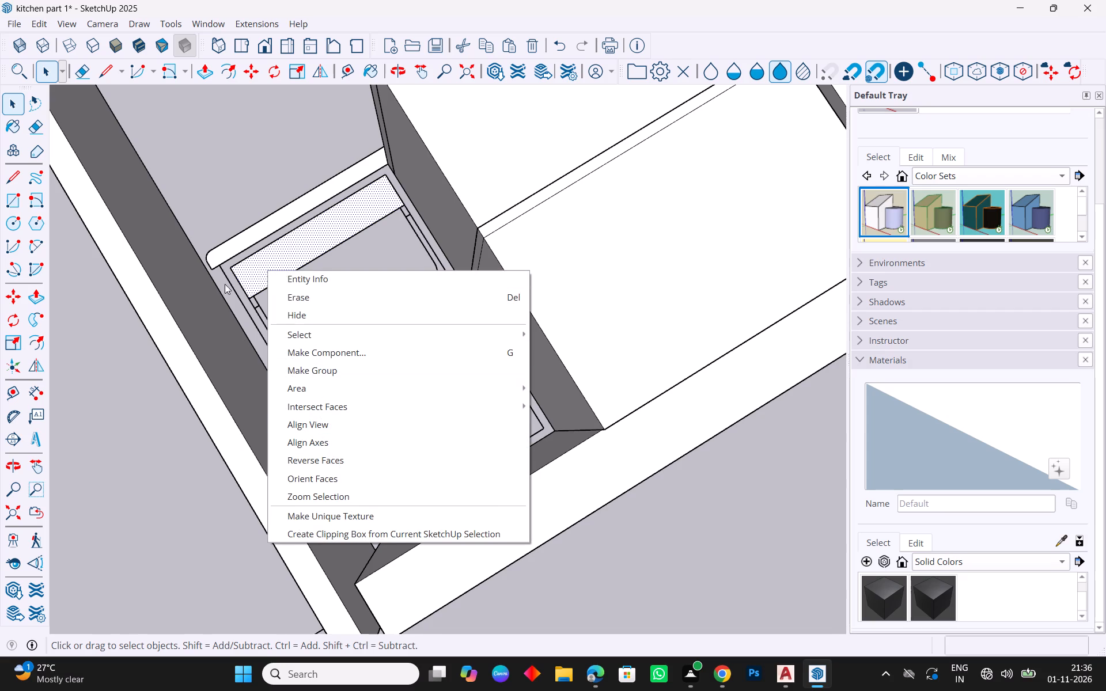
click(240, 267)
drag(245, 269, 248, 245)
click(268, 263)
key(p)
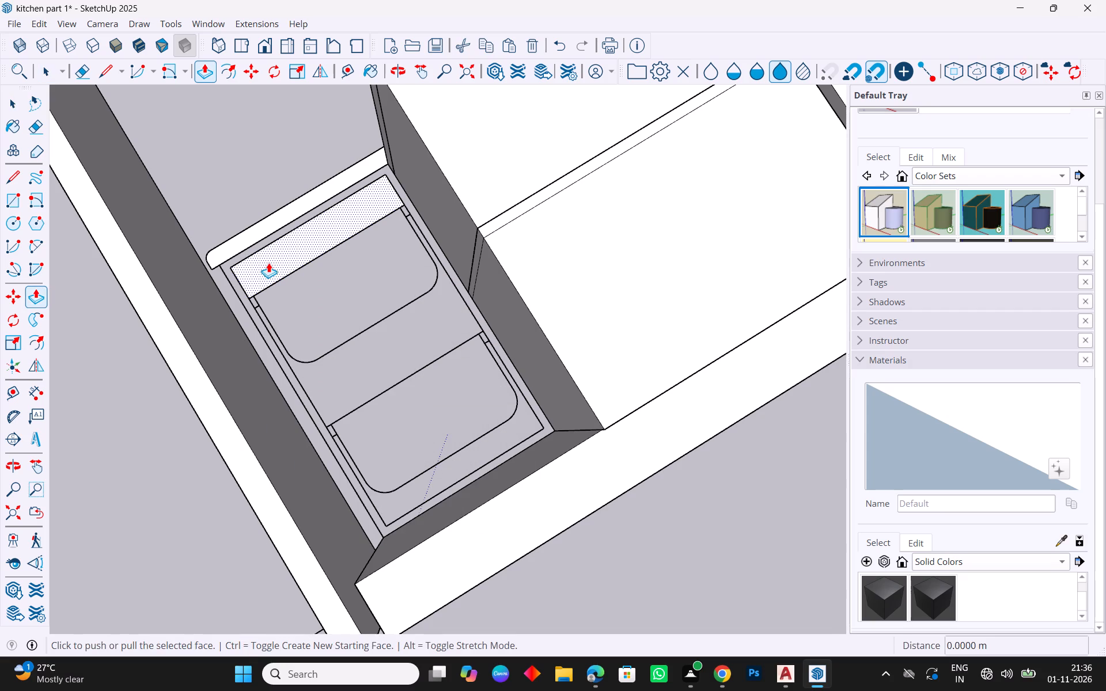
drag(268, 263, 383, 108)
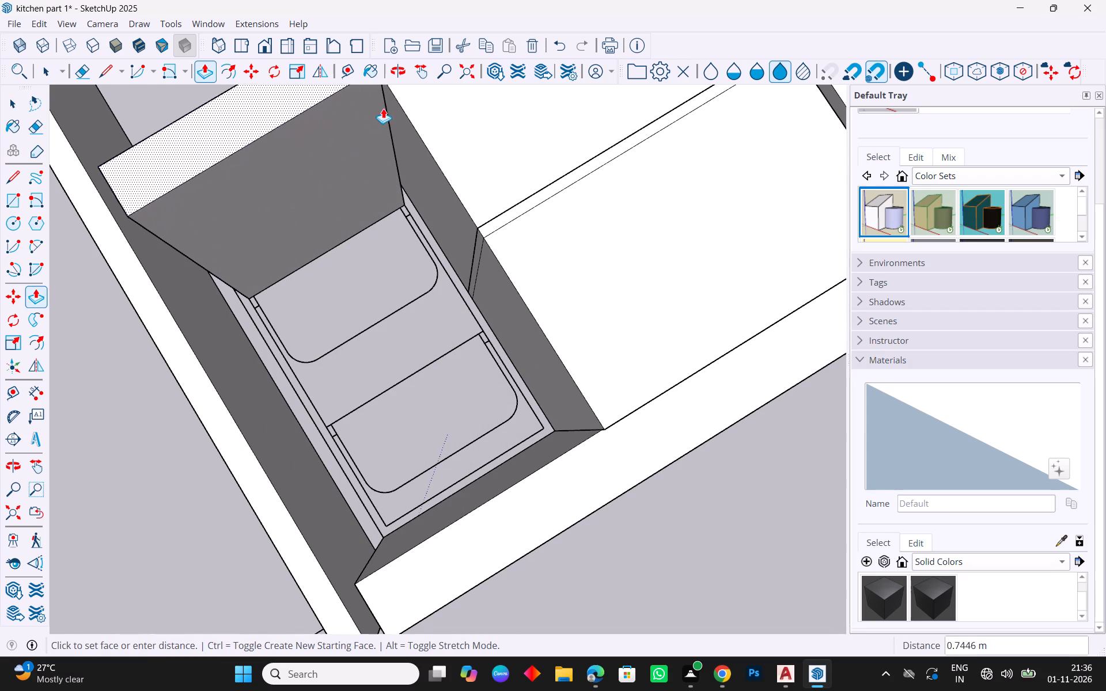
drag(383, 108, 402, 104)
key(Escape)
Inspect the raised strip above the baskets and its gaps to the adjoining cabinet and countertop from several angles.
middle_drag(436, 350, 414, 416)
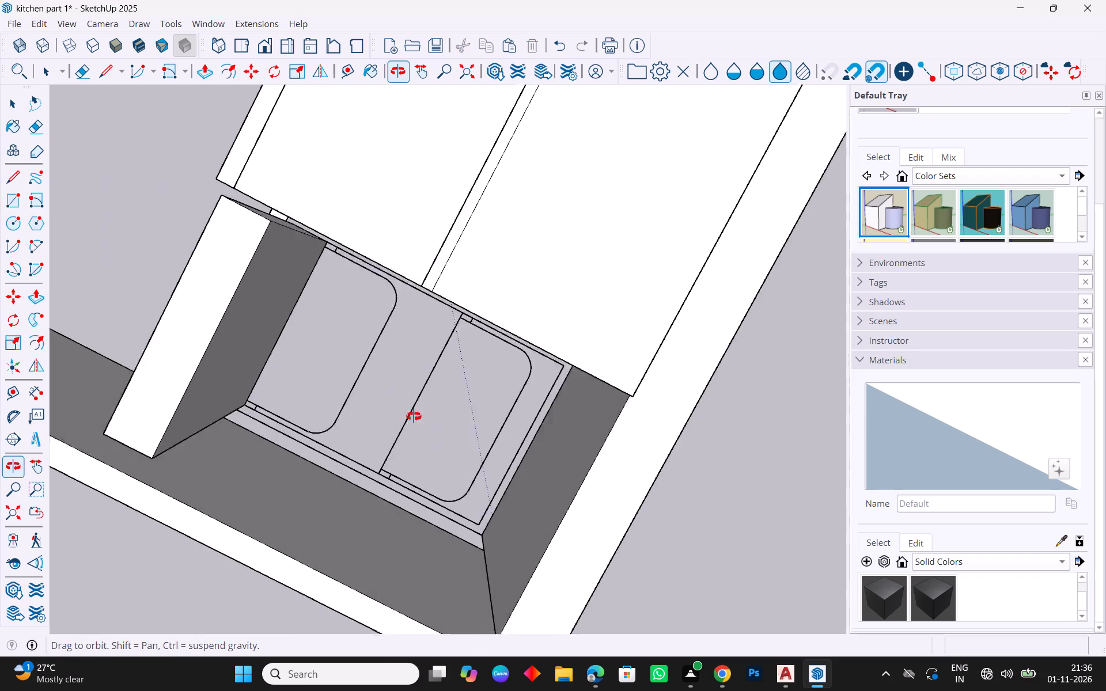
middle_drag(414, 416, 684, 431)
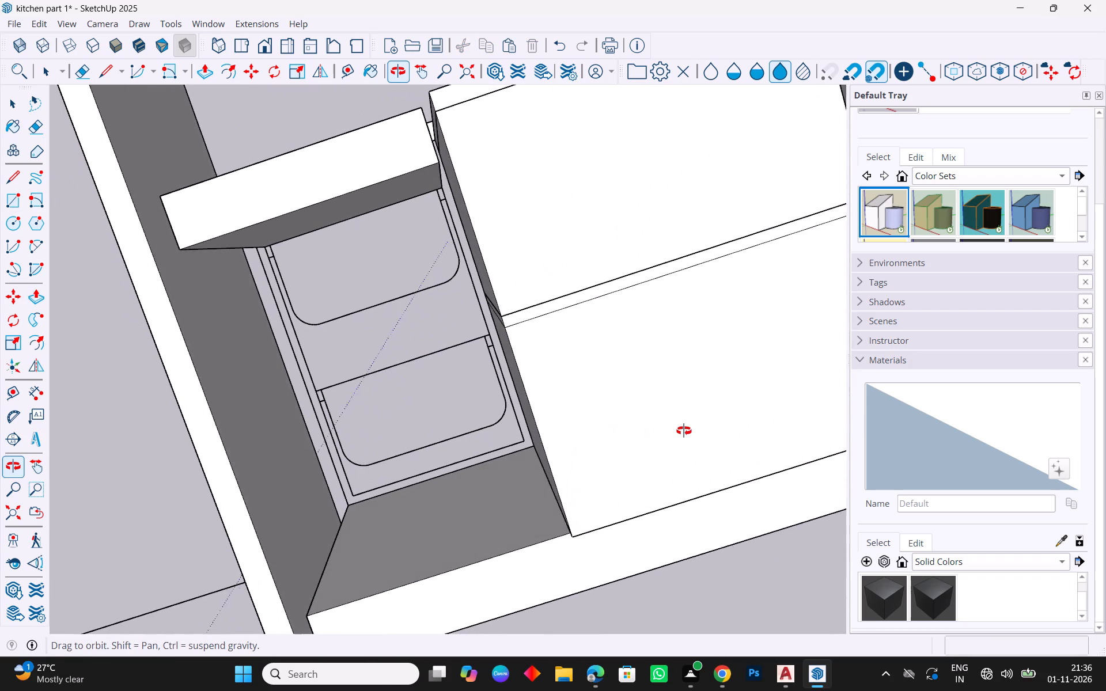
middle_drag(684, 431, 686, 434)
key(Escape)
key(space)
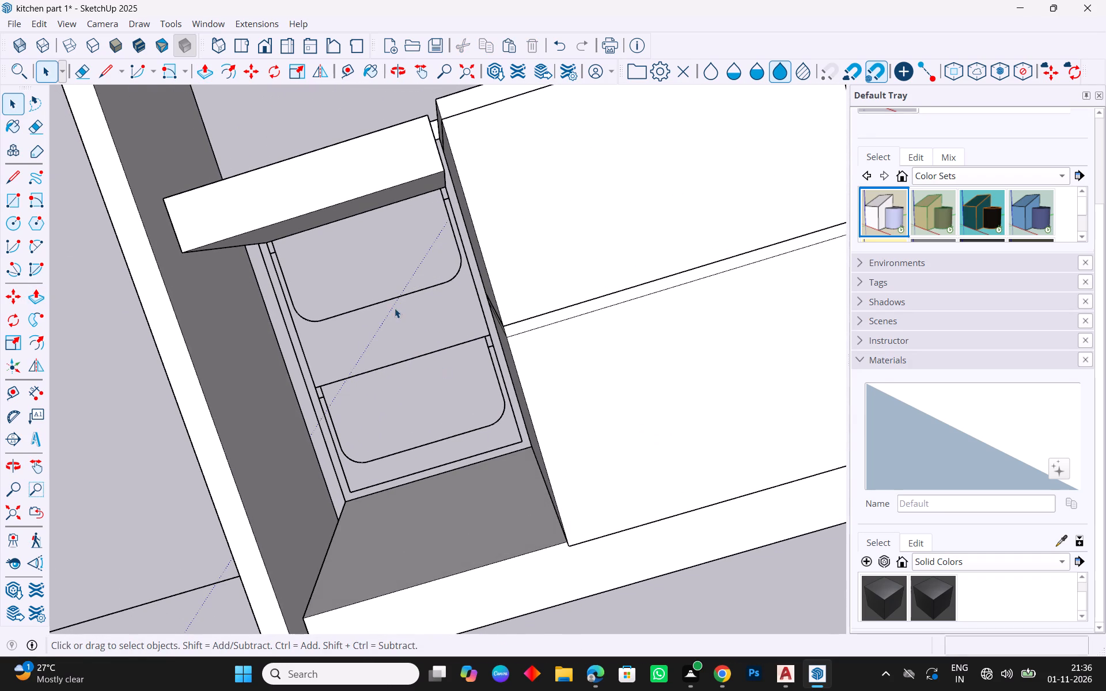
scroll(396, 307, down, 2)
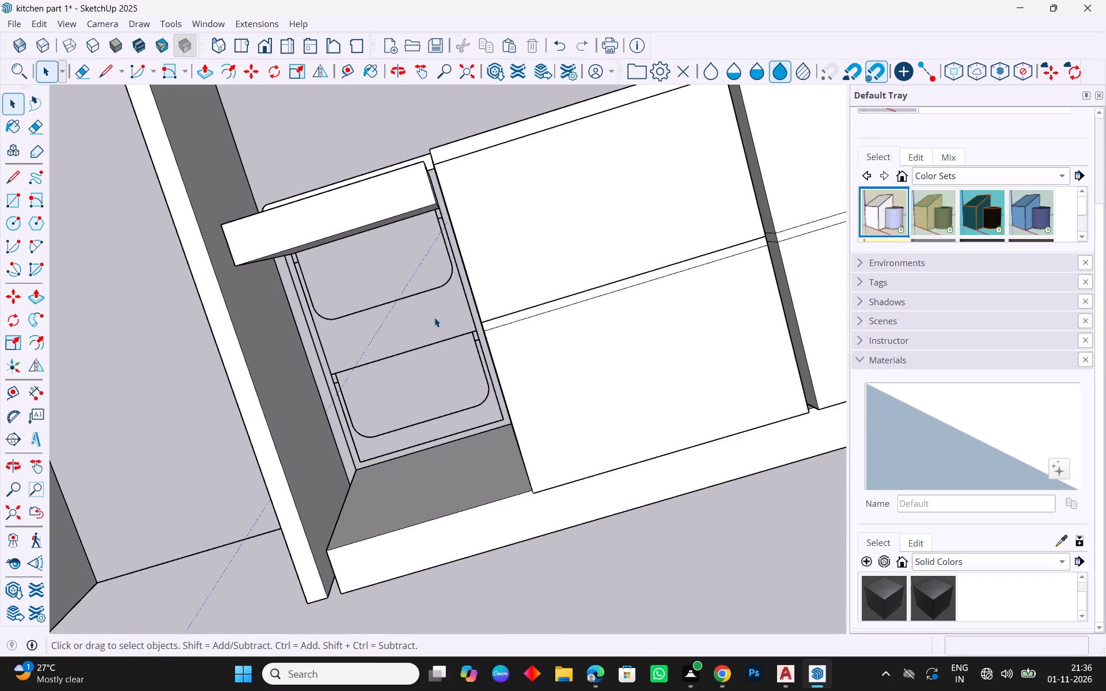
scroll(309, 295, up, 5)
middle_drag(312, 306, 433, 305)
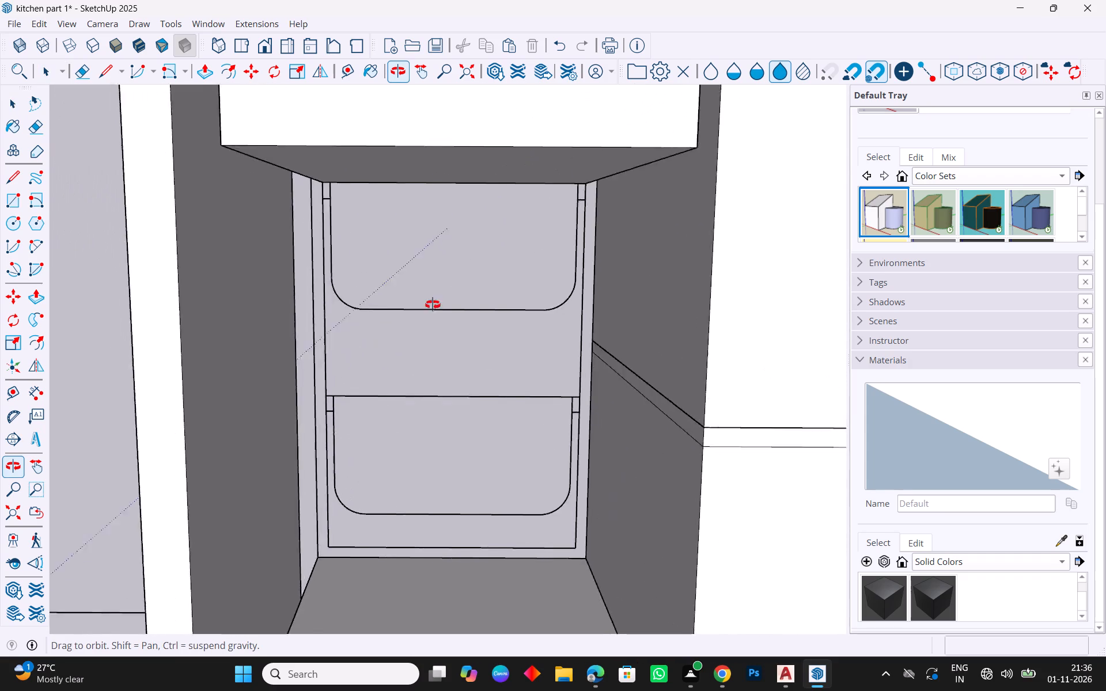
middle_drag(433, 305, 477, 339)
scroll(331, 414, down, 4)
scroll(426, 466, down, 3)
middle_drag(475, 495, 555, 497)
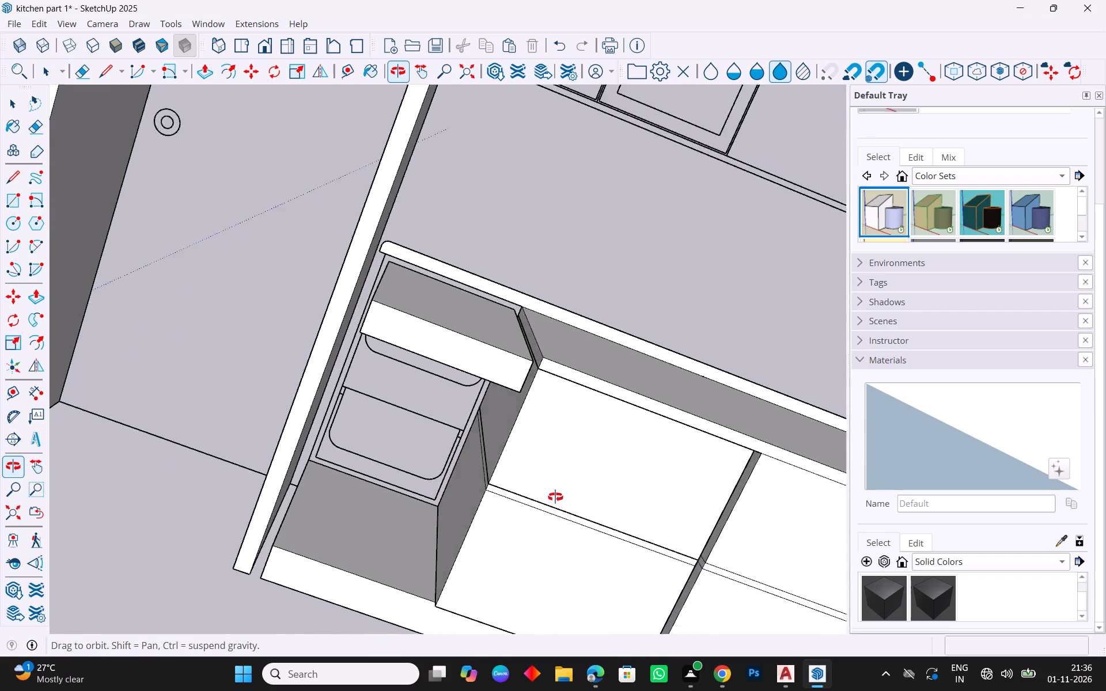
middle_drag(555, 497, 514, 436)
middle_drag(428, 430, 444, 444)
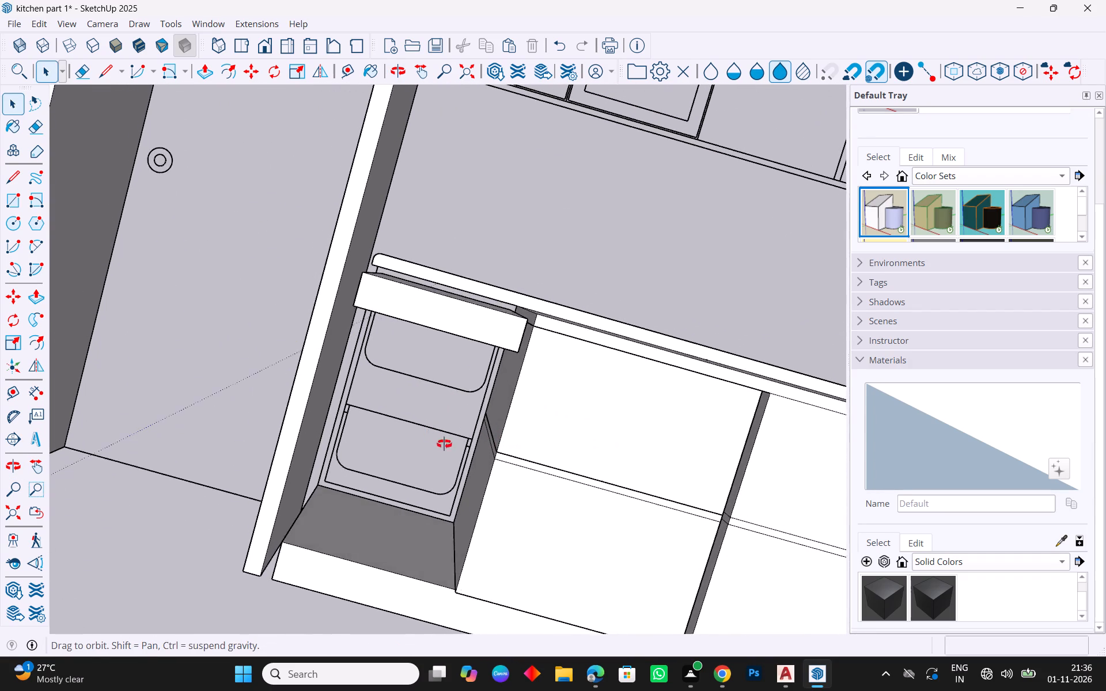
middle_drag(444, 444, 497, 472)
scroll(489, 307, up, 5)
Extend the raised strip's upper side face 0.018 m towards the countertop with Push/Pull.
click(500, 370)
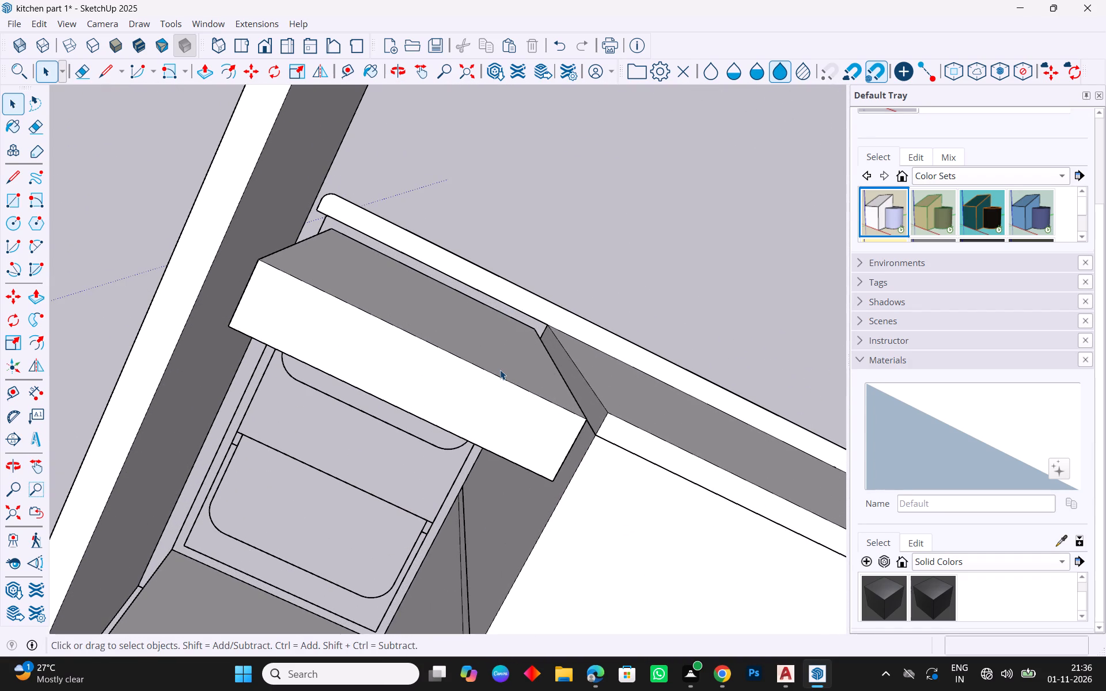
middle_click(656, 443)
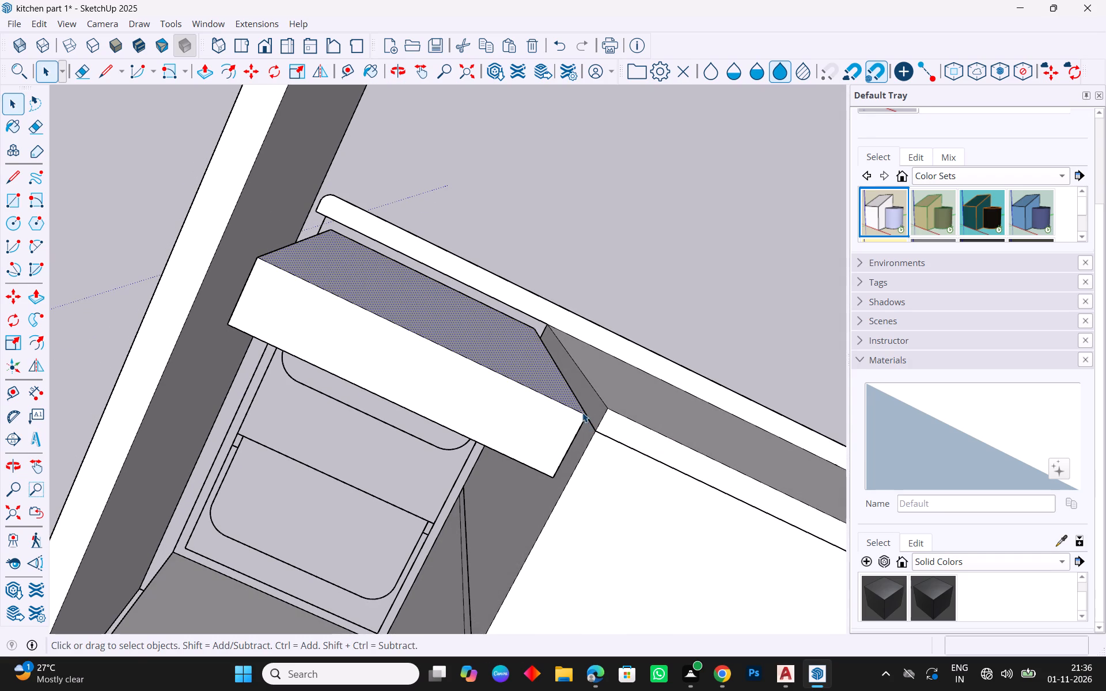
key(p)
drag(550, 377, 567, 375)
key(ctrl+z)
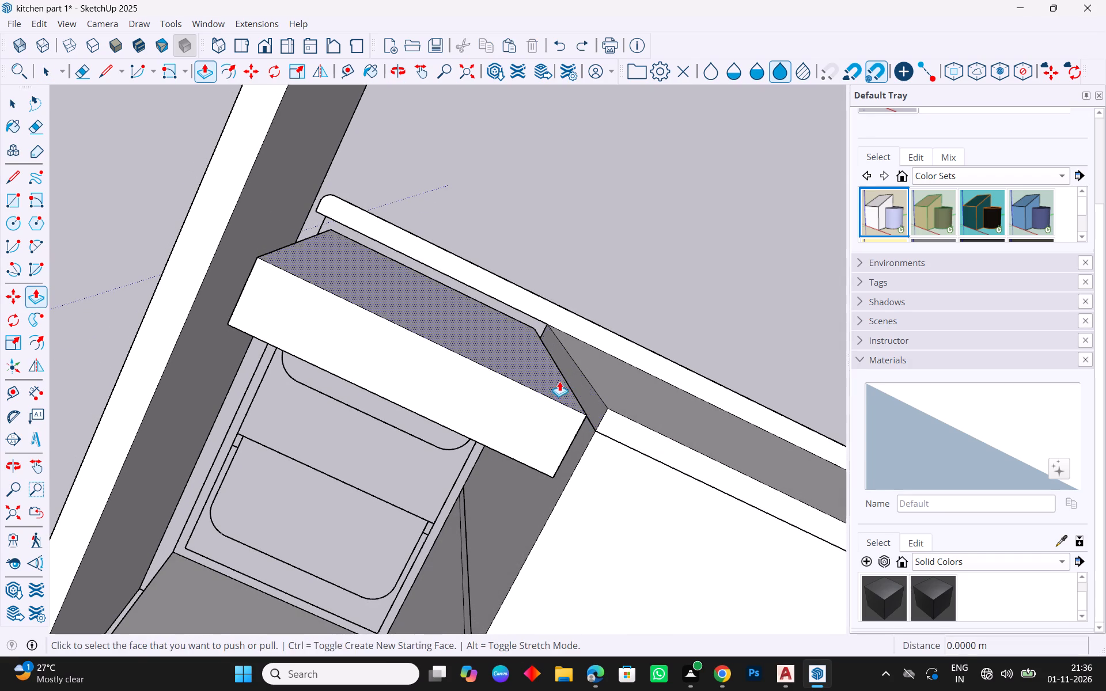
double_click(558, 382)
key(ctrl+z)
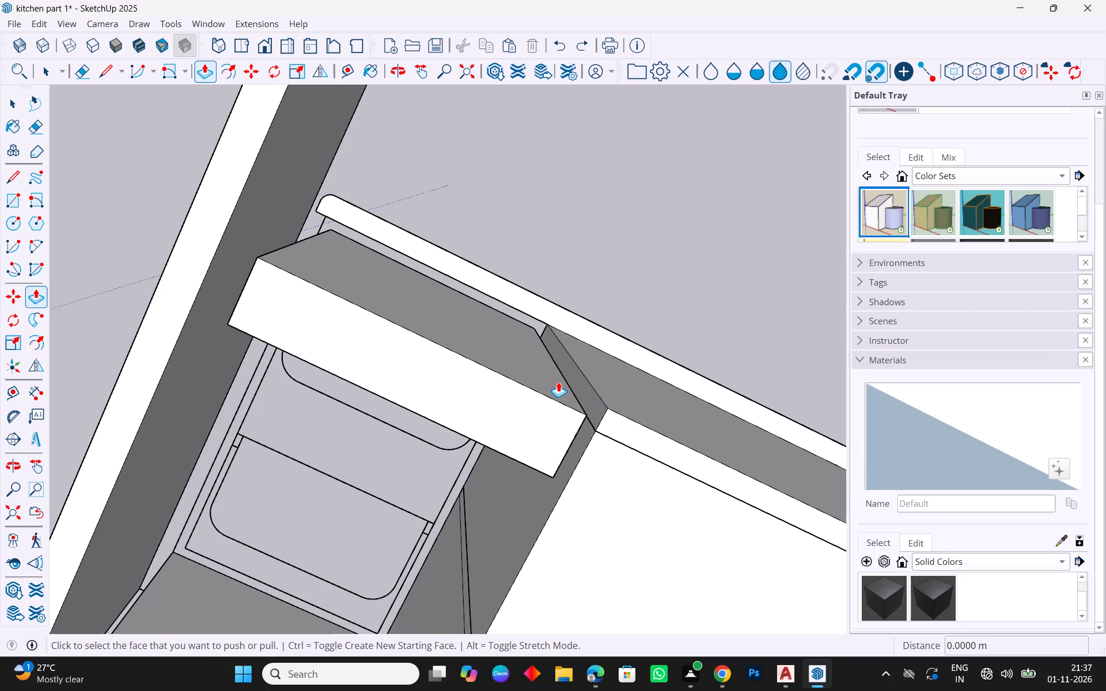
click(551, 382)
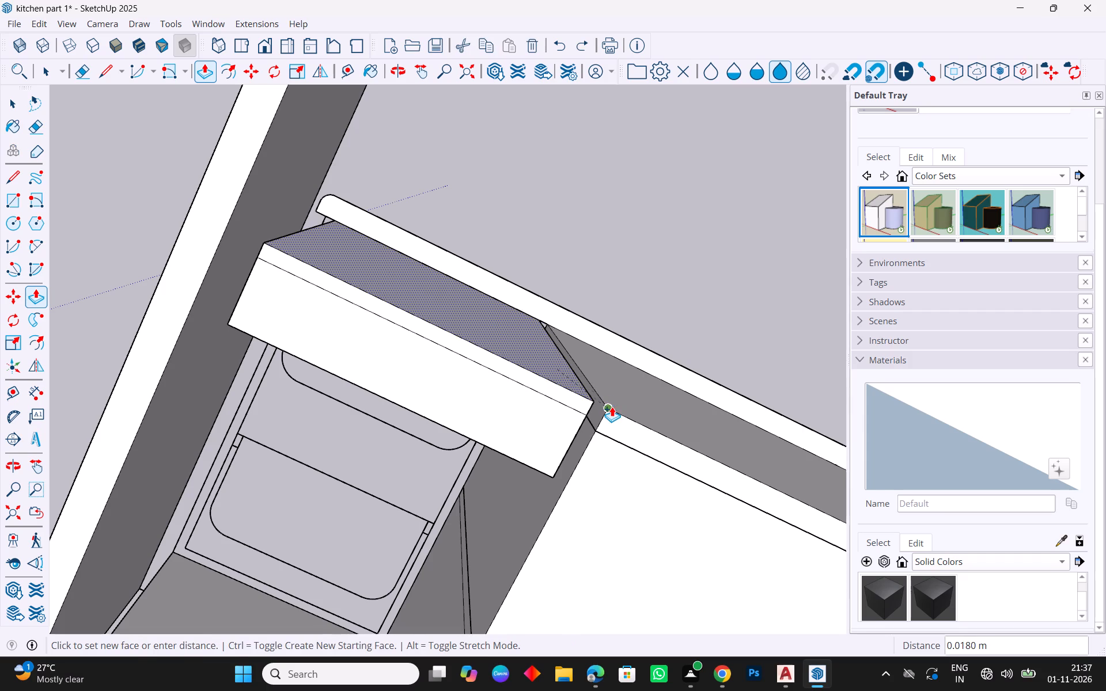
click(611, 408)
Inspect the raised strip against the countertop, base cabinets, door frame and upper shelving of the door-wall elevation.
scroll(488, 420, down, 3)
middle_drag(638, 470, 639, 392)
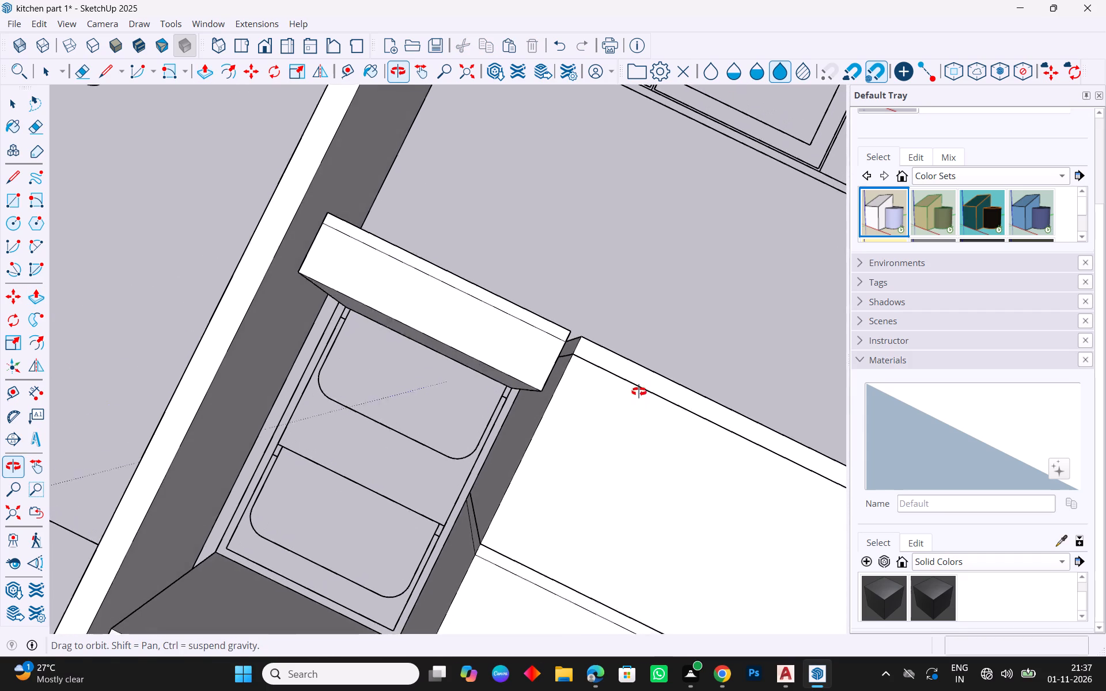
middle_drag(639, 392, 621, 515)
scroll(331, 344, down, 4)
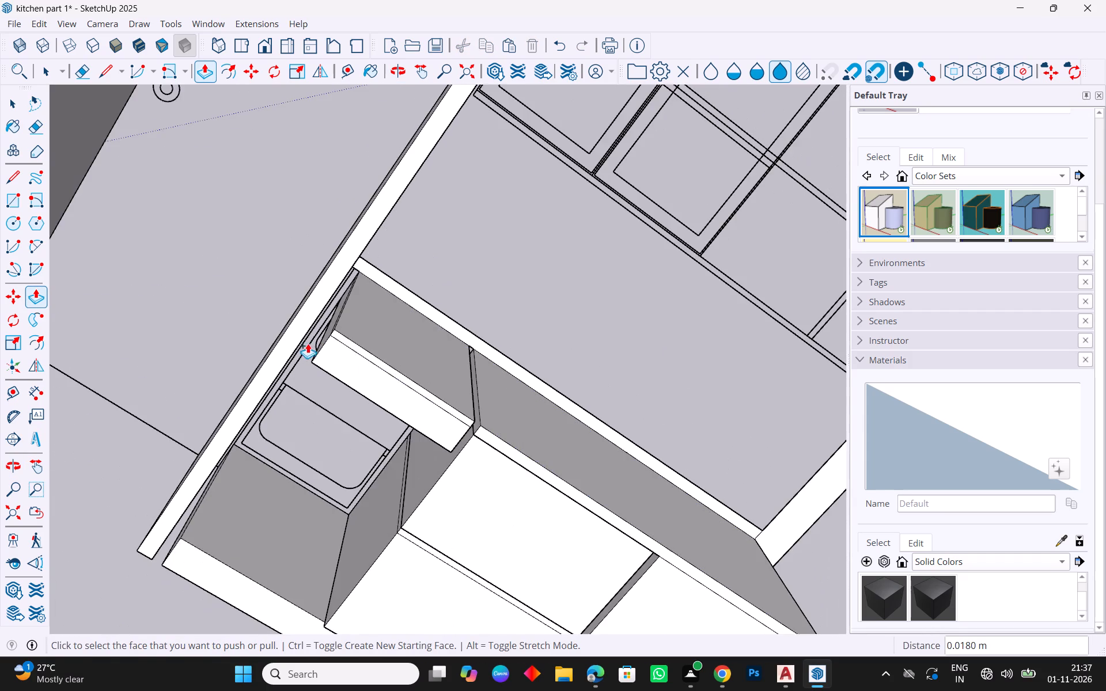
scroll(389, 409, down, 3)
middle_drag(636, 587, 645, 588)
middle_drag(583, 593, 290, 405)
scroll(260, 423, down, 2)
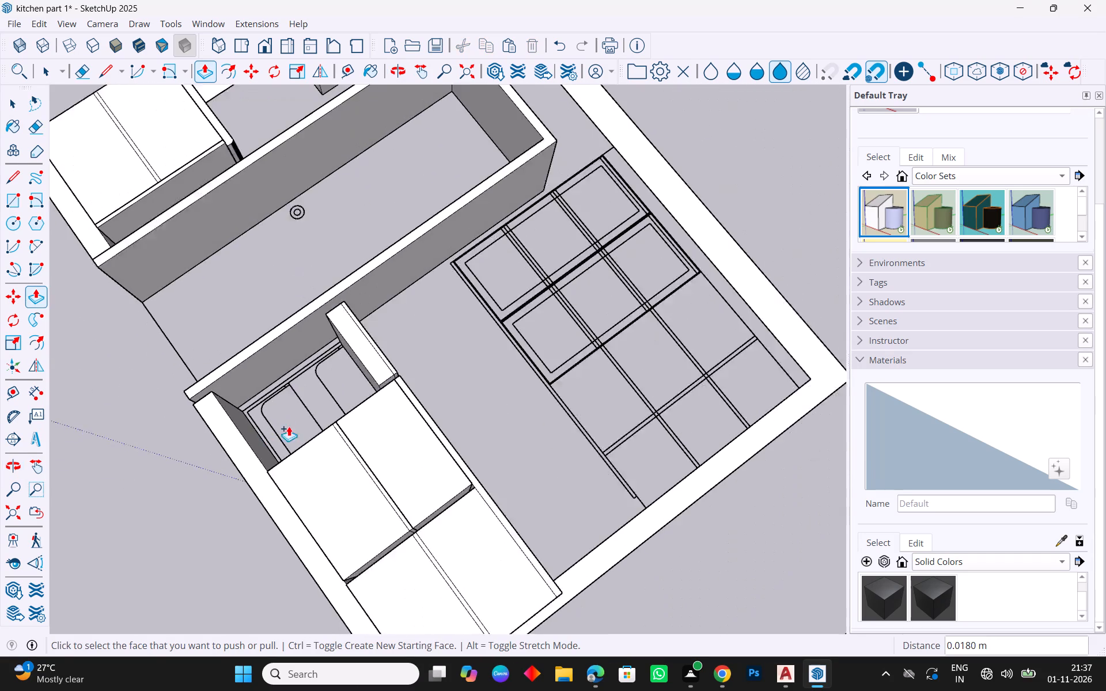
scroll(289, 426, down, 5)
middle_drag(435, 649, 477, 644)
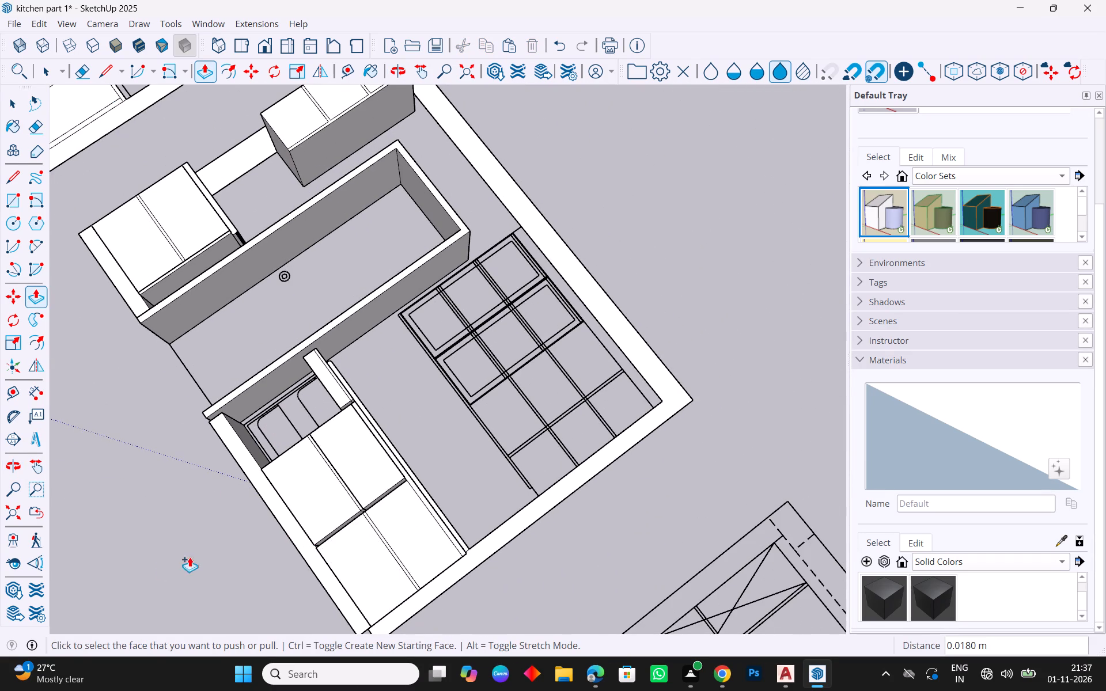
middle_drag(177, 563, 440, 641)
scroll(318, 507, up, 9)
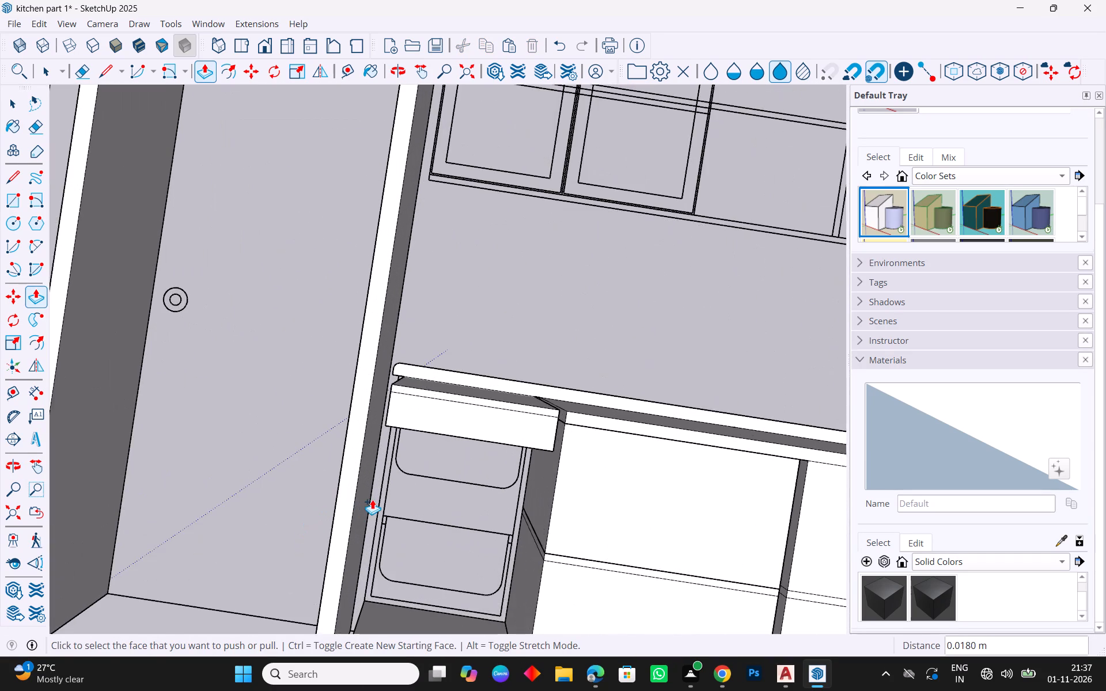
scroll(372, 499, up, 4)
middle_drag(403, 523, 410, 500)
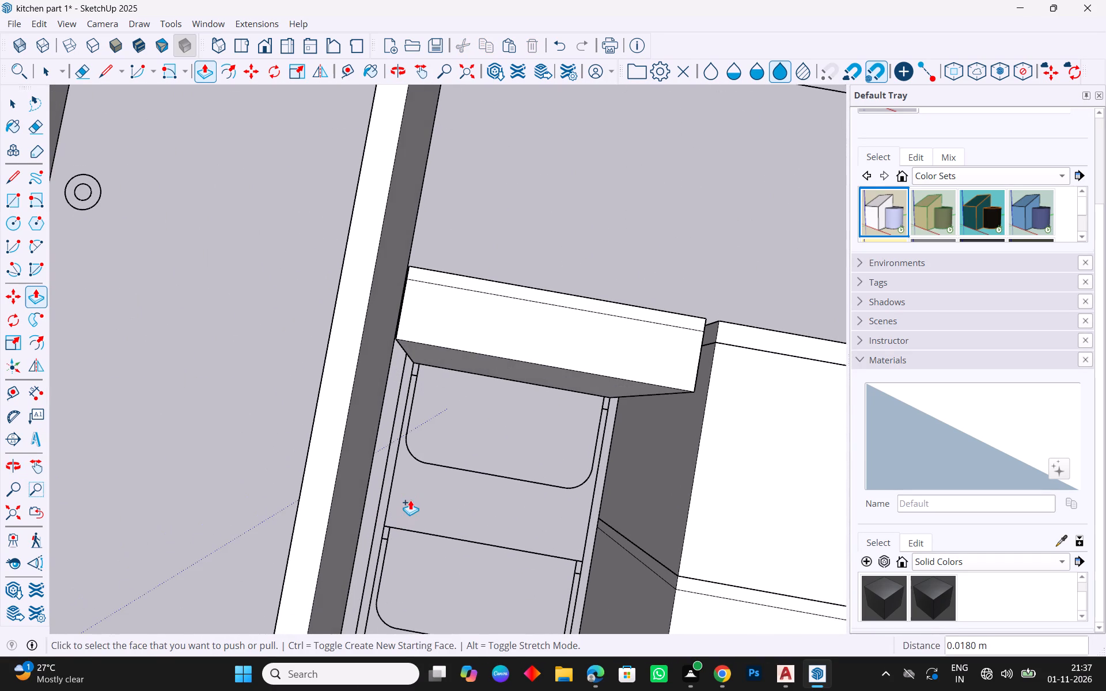
key(Escape)
key(space)
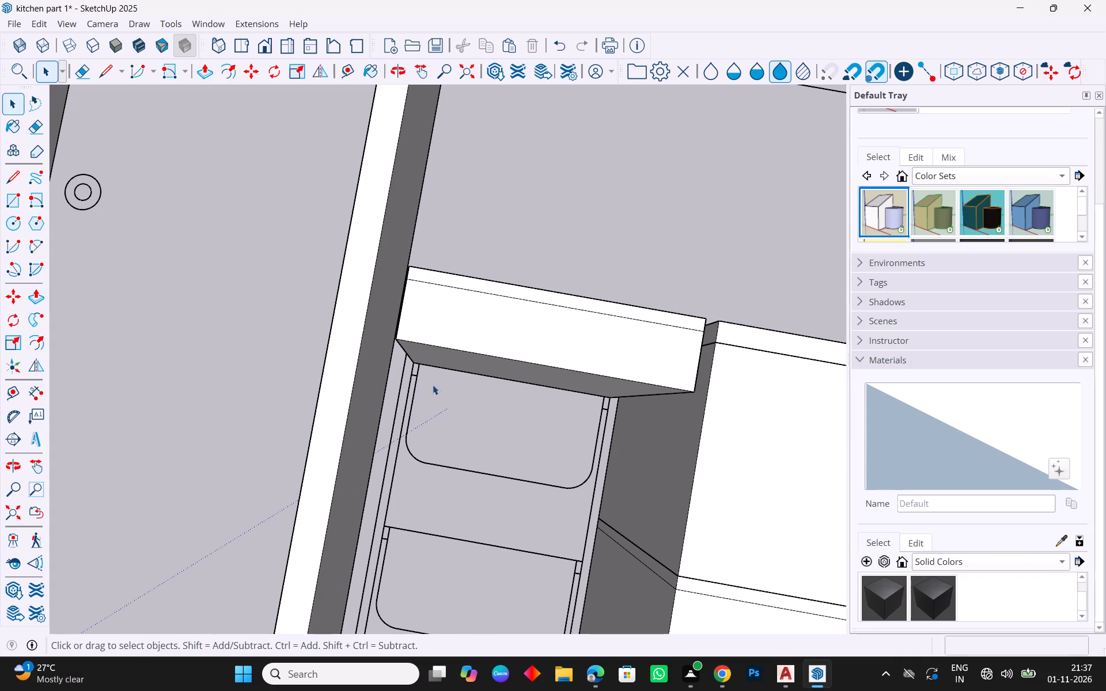
Draw a rectangle about 0.39 m by 0.20 m over the upper basket outline, directly below the raised strip.
click(11, 203)
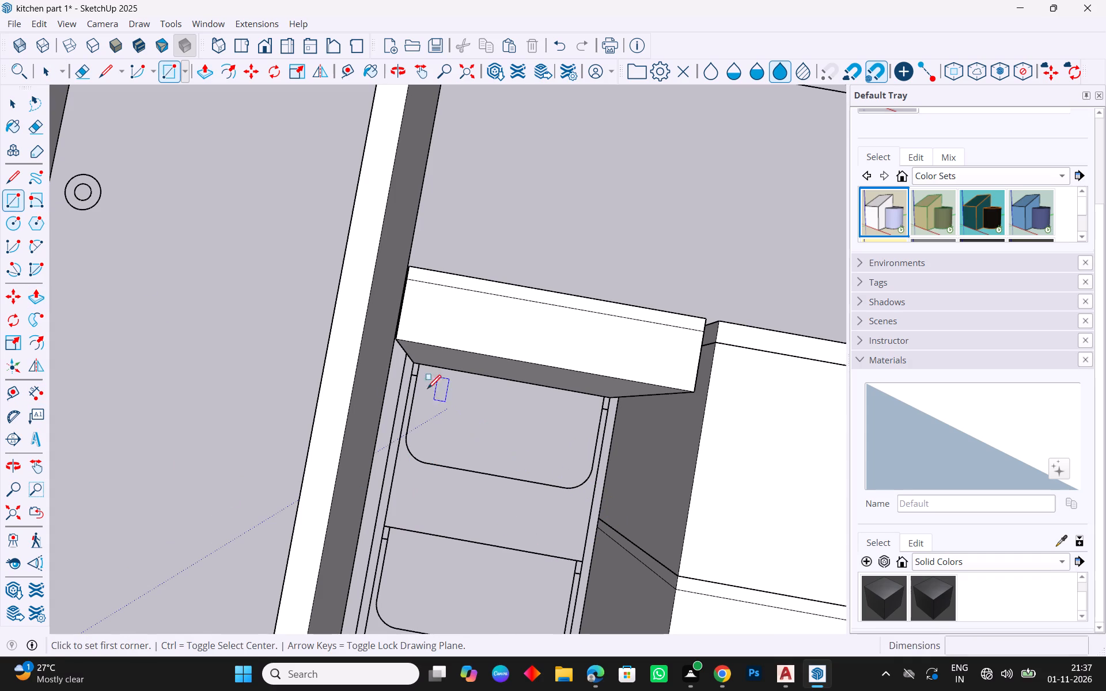
click(419, 363)
key(Escape)
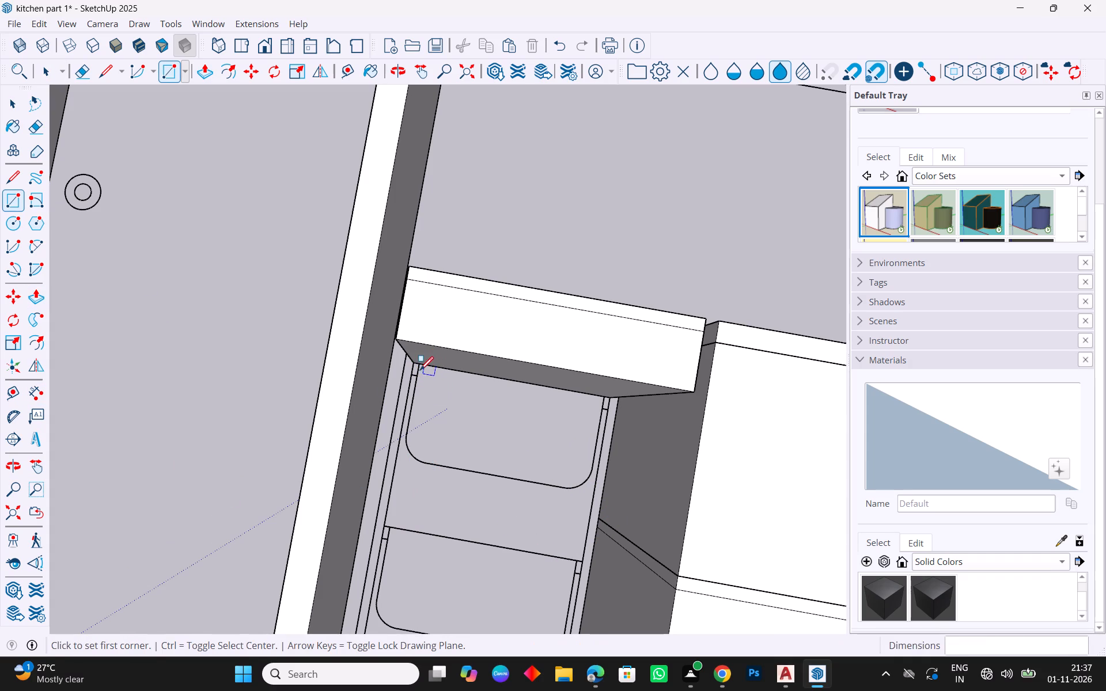
click(418, 368)
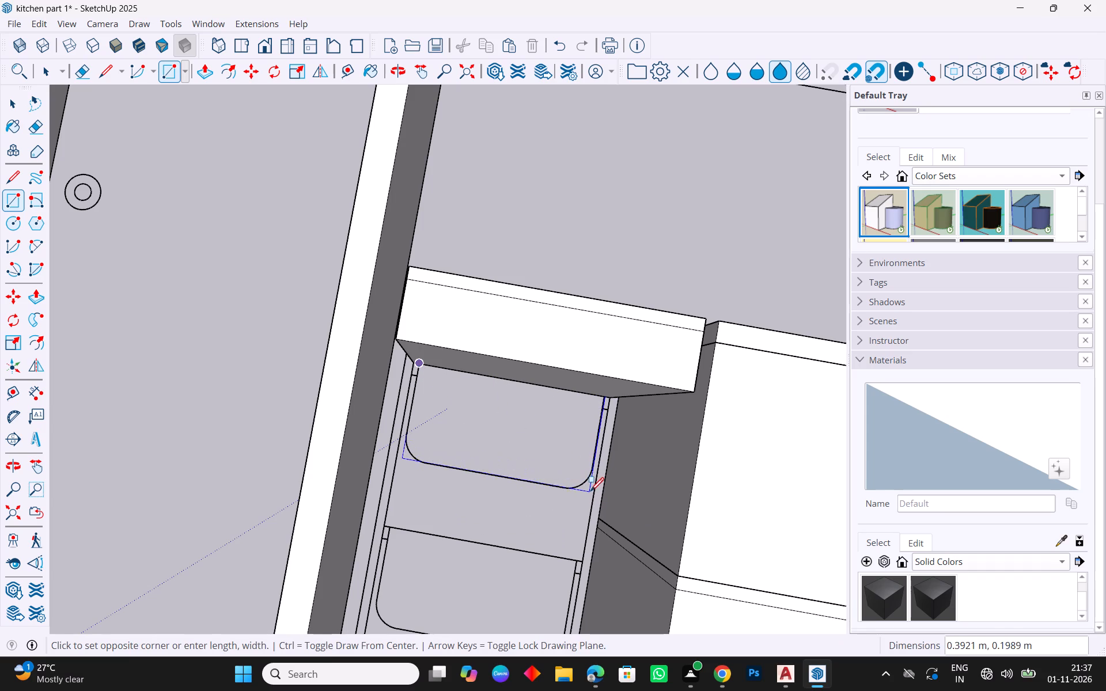
click(592, 493)
key(Escape)
key(space)
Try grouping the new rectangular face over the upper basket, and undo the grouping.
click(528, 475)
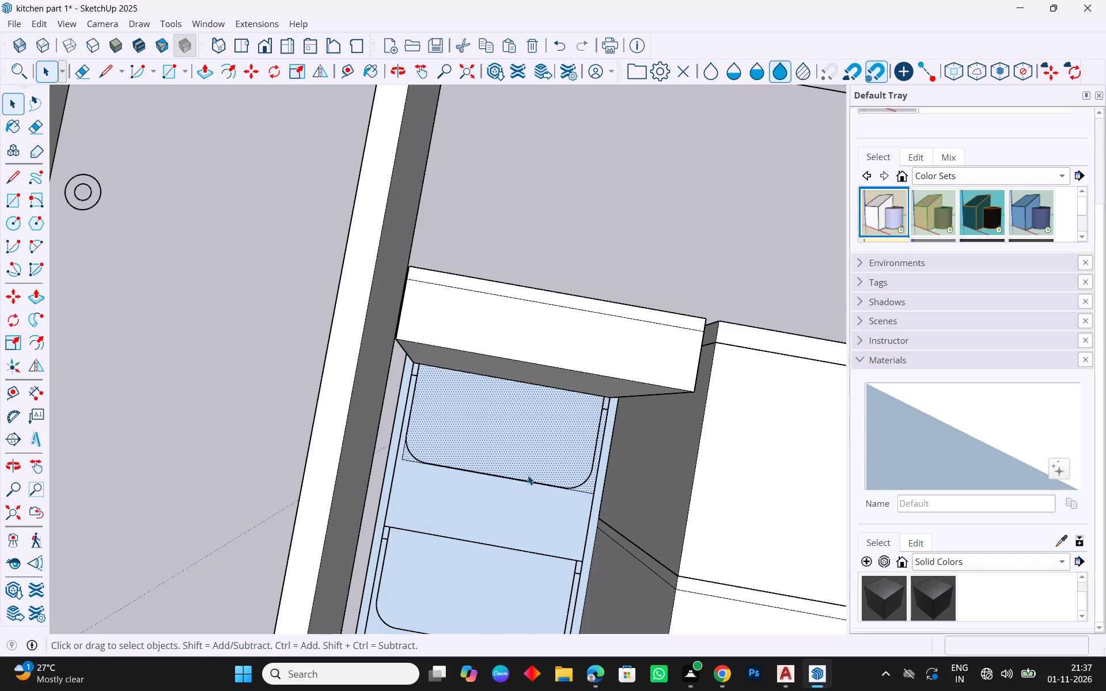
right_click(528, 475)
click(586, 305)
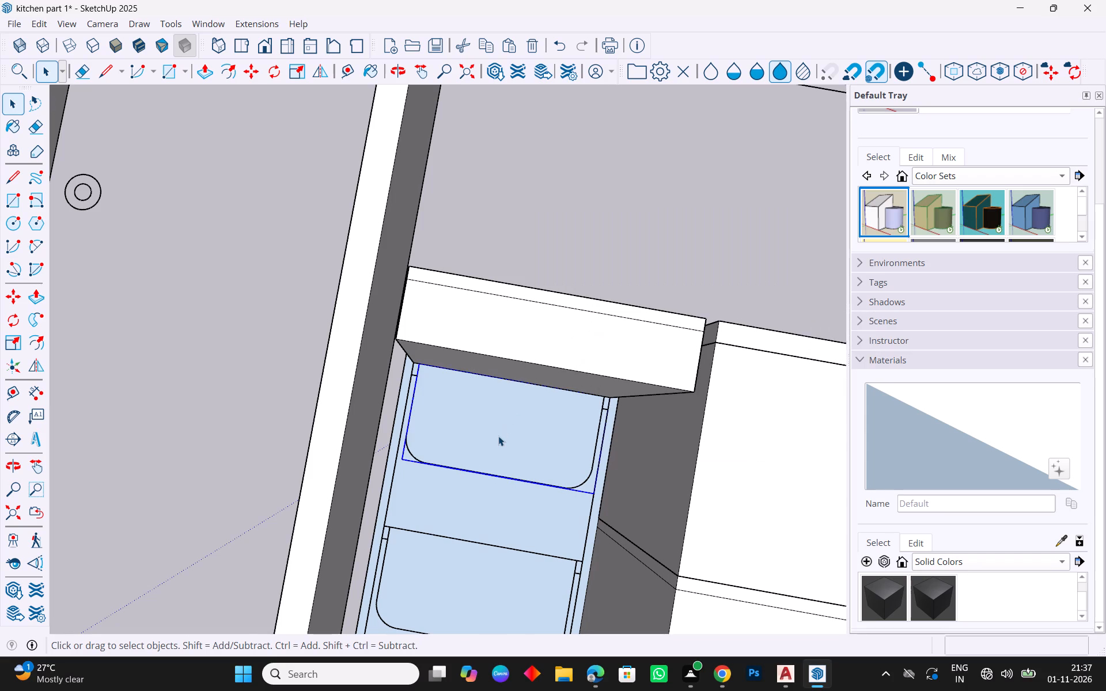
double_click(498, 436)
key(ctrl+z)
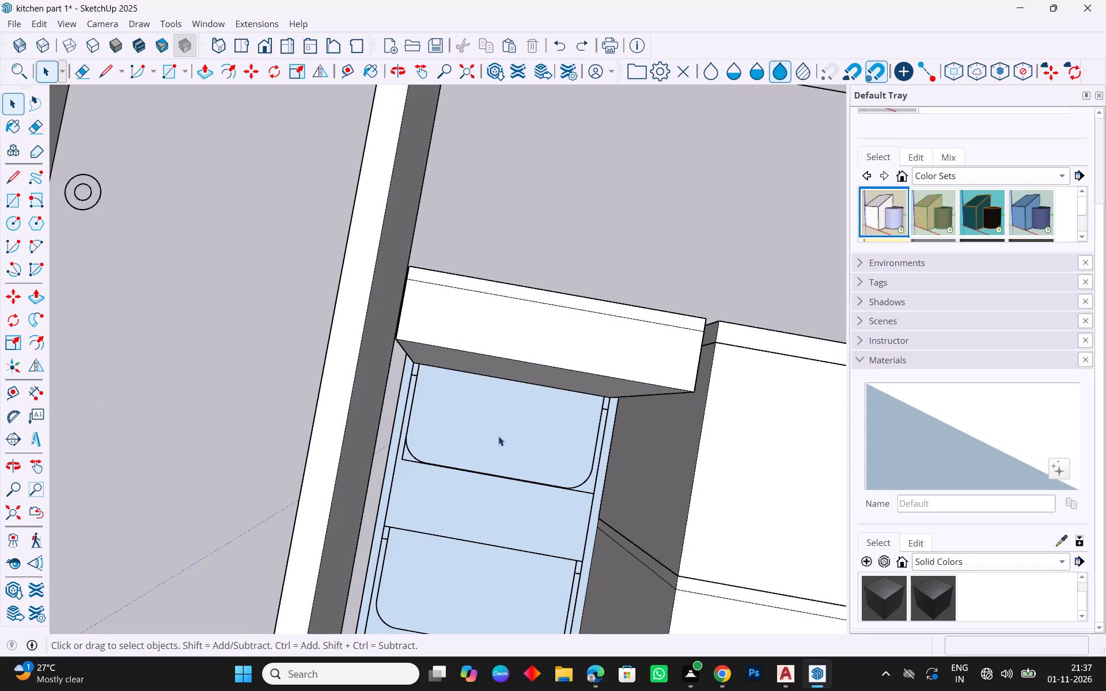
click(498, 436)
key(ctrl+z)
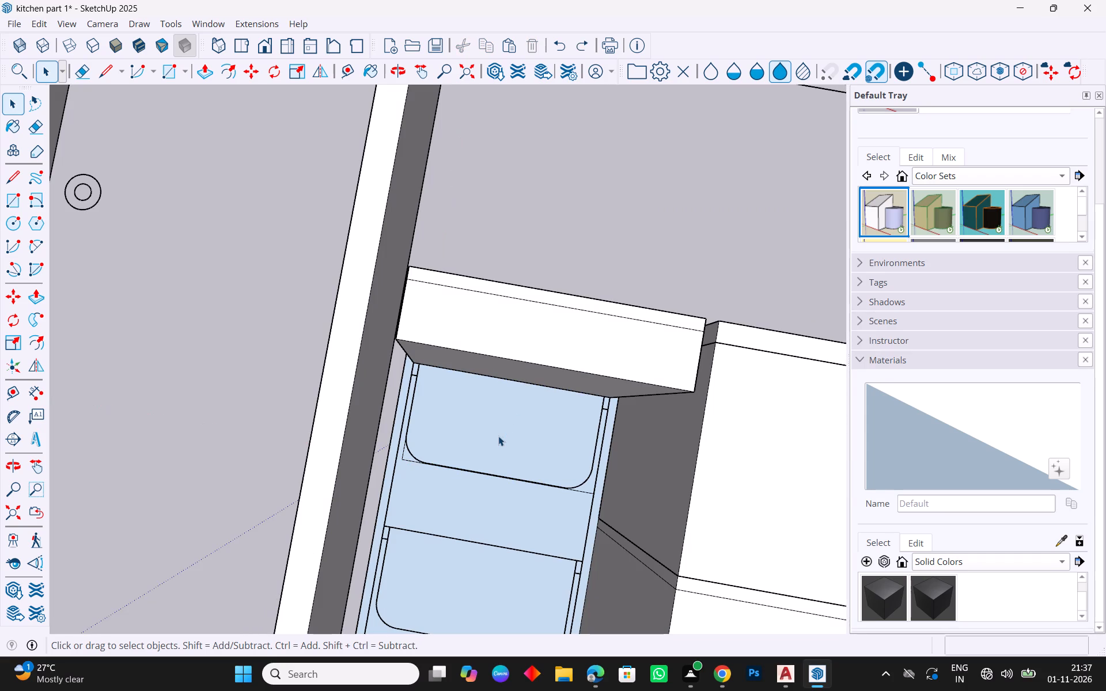
Push/Pull the rectangular face over the upper basket outline about 0.65 m outward to form a drawer box beneath the raised strip.
click(494, 446)
key(p)
drag(494, 445, 496, 448)
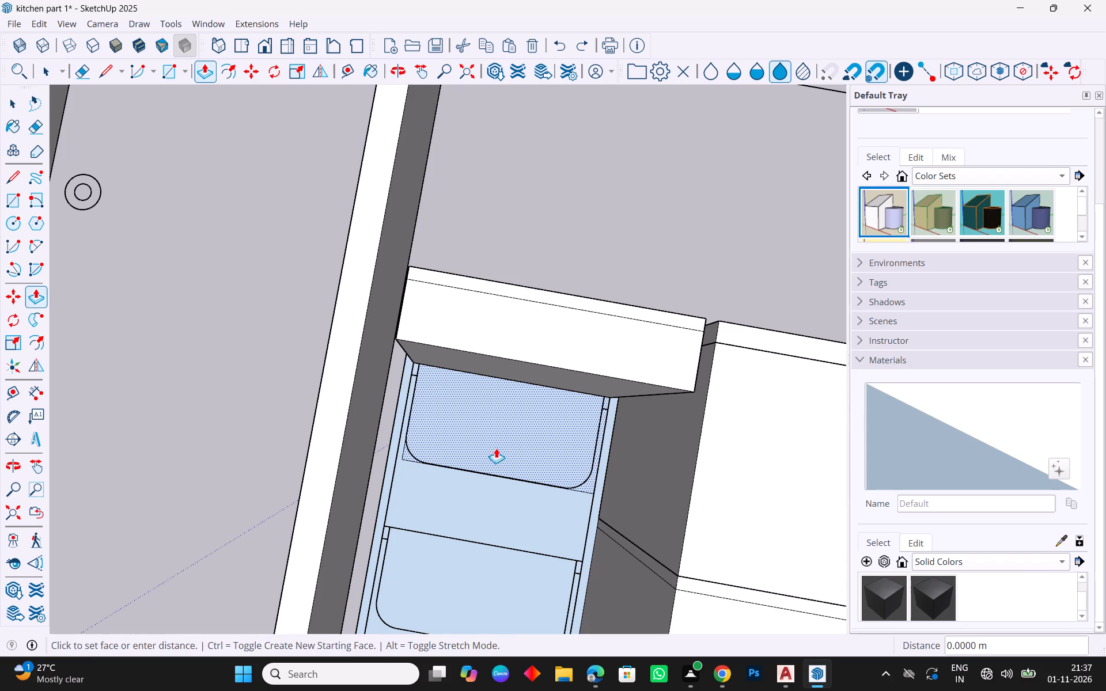
drag(496, 448, 510, 476)
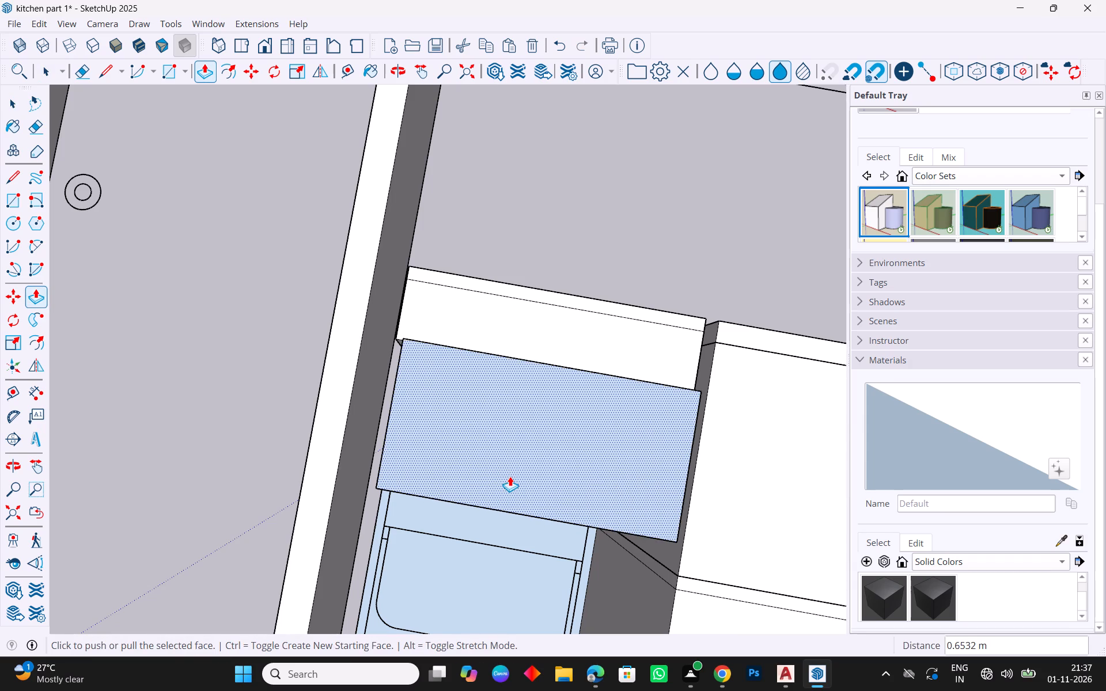
key(Escape)
key(Escape)
Push/Pull the drawer box's front face until it is flush with the raised strip's front.
middle_drag(559, 490, 554, 502)
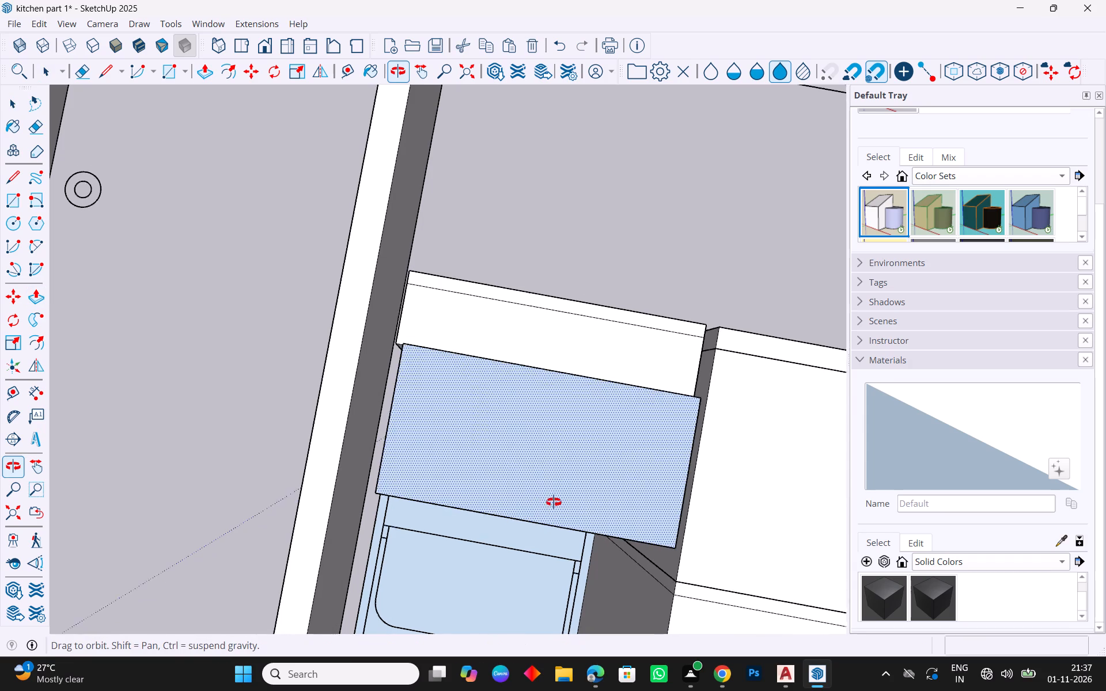
middle_drag(554, 502, 487, 491)
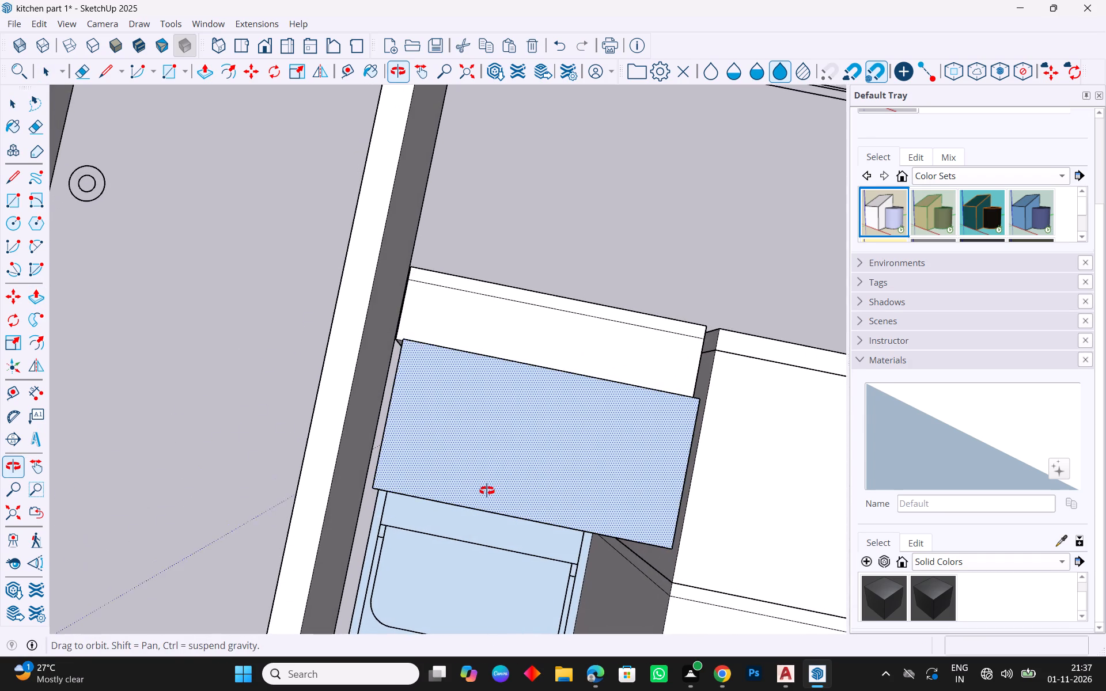
middle_drag(487, 491, 581, 559)
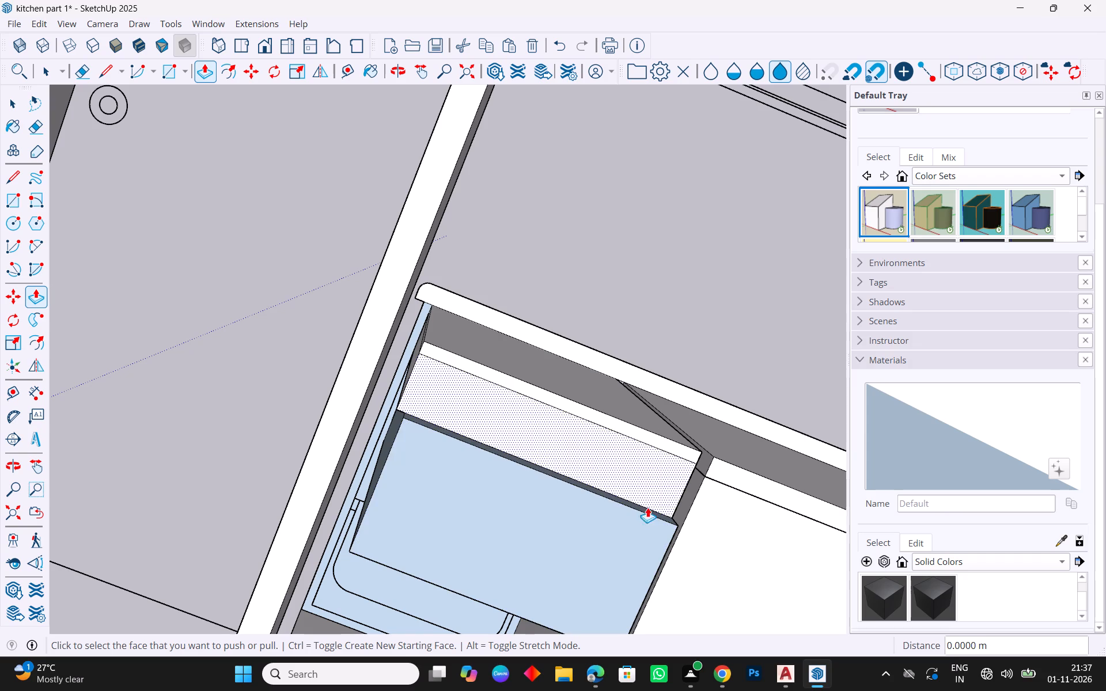
scroll(494, 473, down, 3)
scroll(634, 509, up, 7)
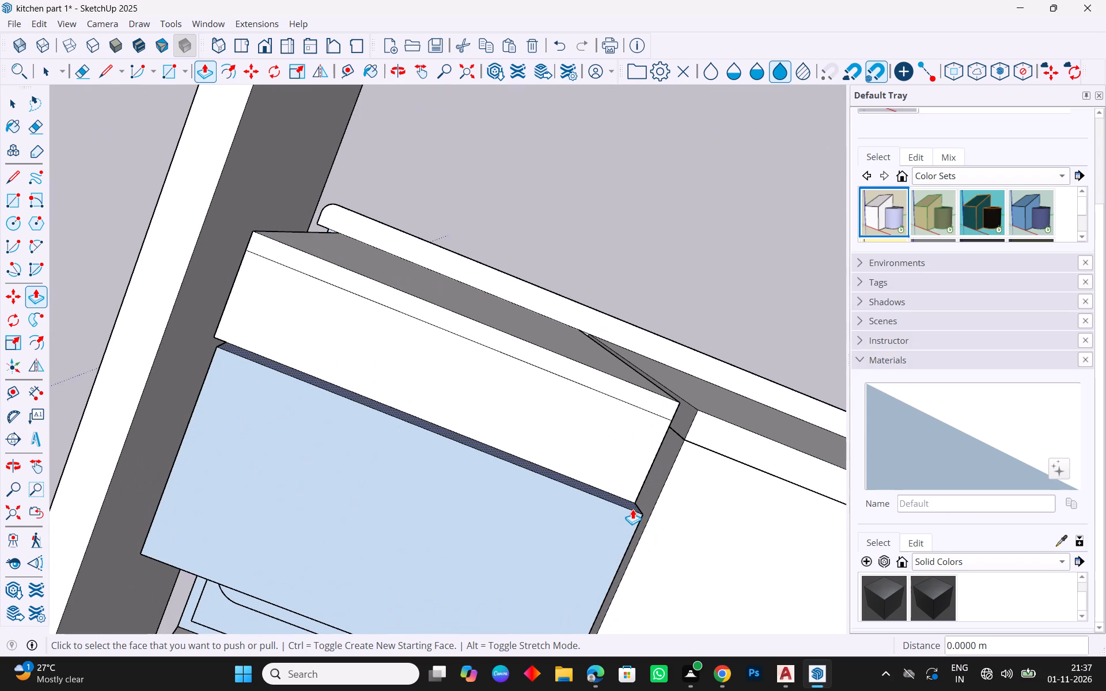
middle_drag(616, 504, 627, 427)
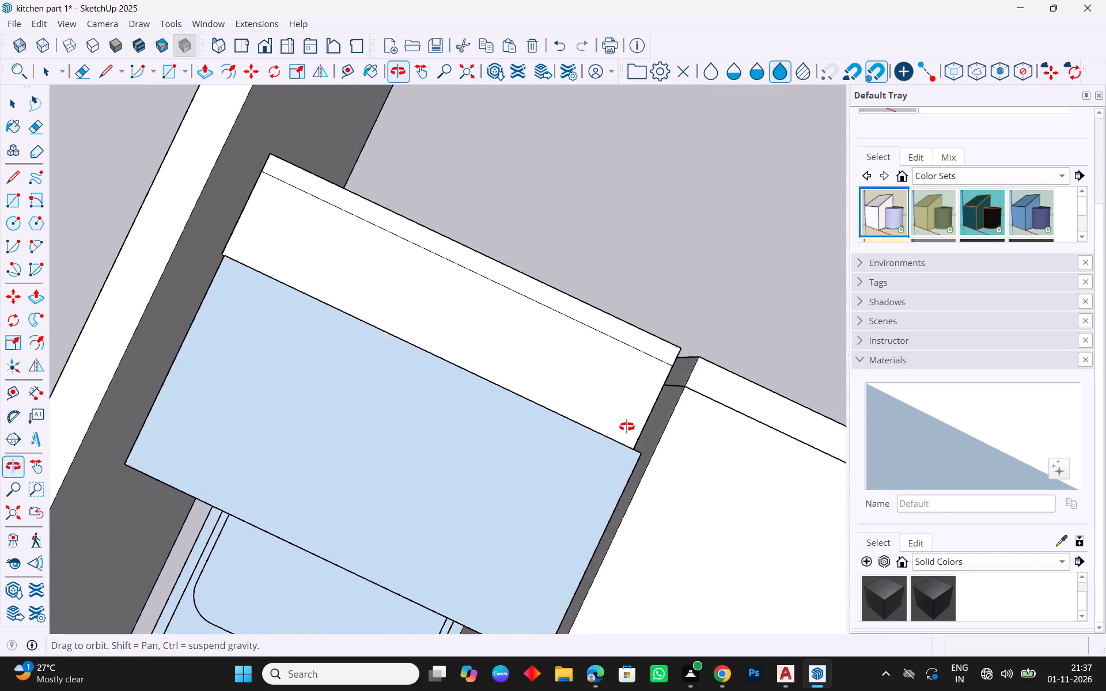
middle_drag(627, 427, 601, 366)
scroll(544, 469, up, 4)
drag(522, 491, 539, 531)
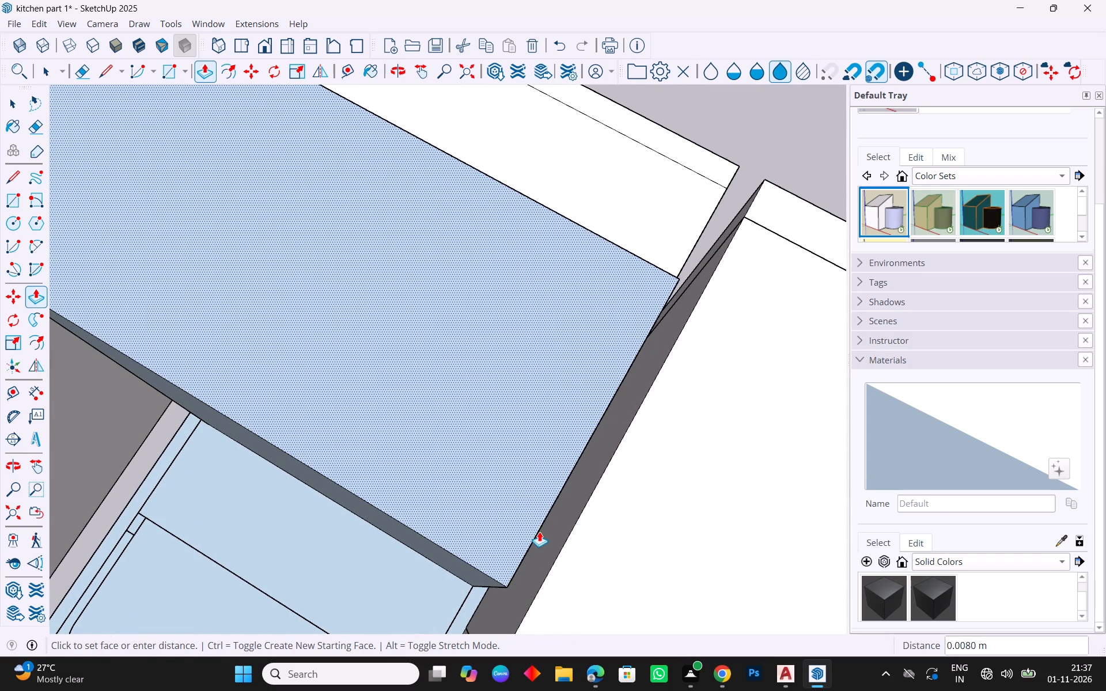
drag(539, 531, 532, 609)
scroll(480, 457, down, 4)
middle_drag(545, 513, 558, 513)
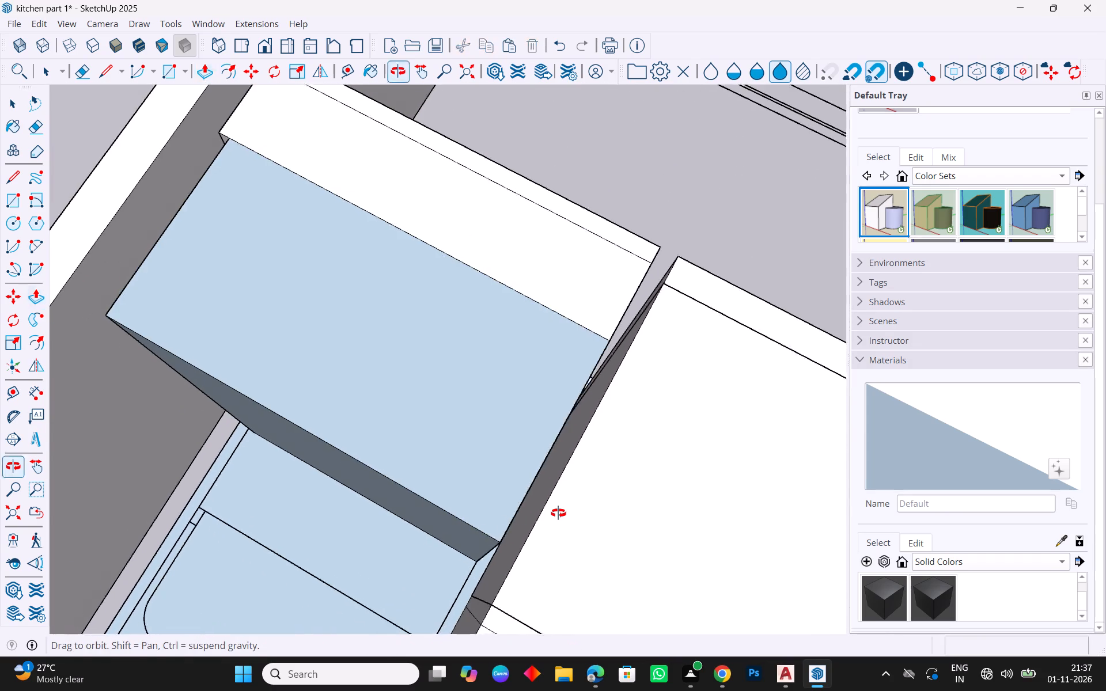
middle_drag(558, 513, 562, 513)
key(Escape)
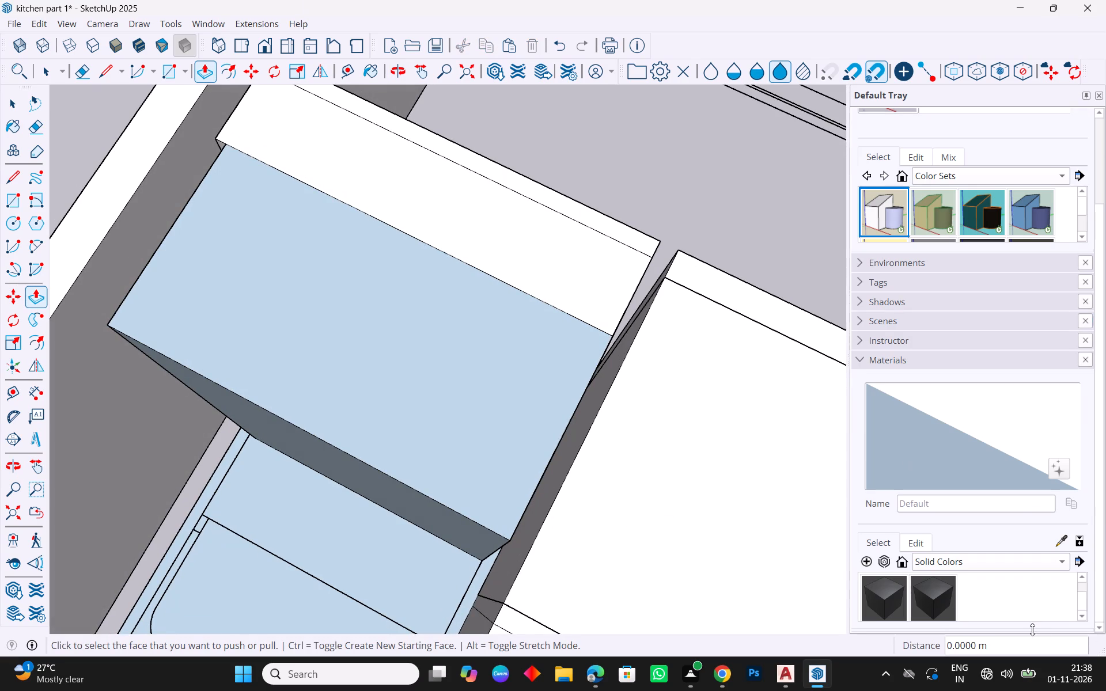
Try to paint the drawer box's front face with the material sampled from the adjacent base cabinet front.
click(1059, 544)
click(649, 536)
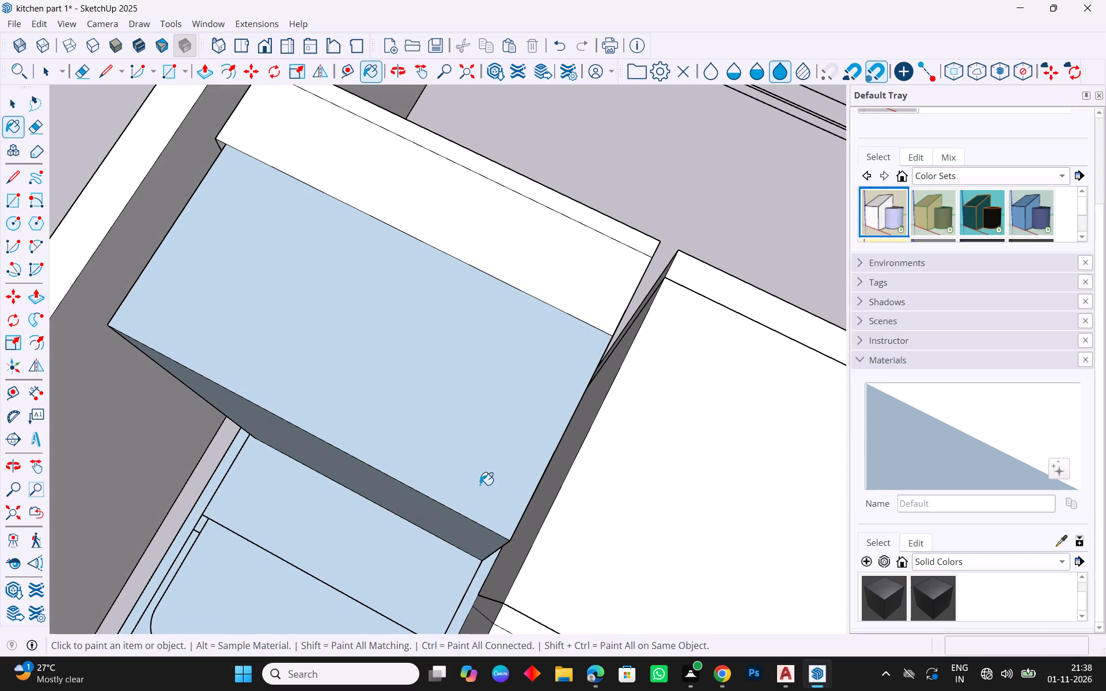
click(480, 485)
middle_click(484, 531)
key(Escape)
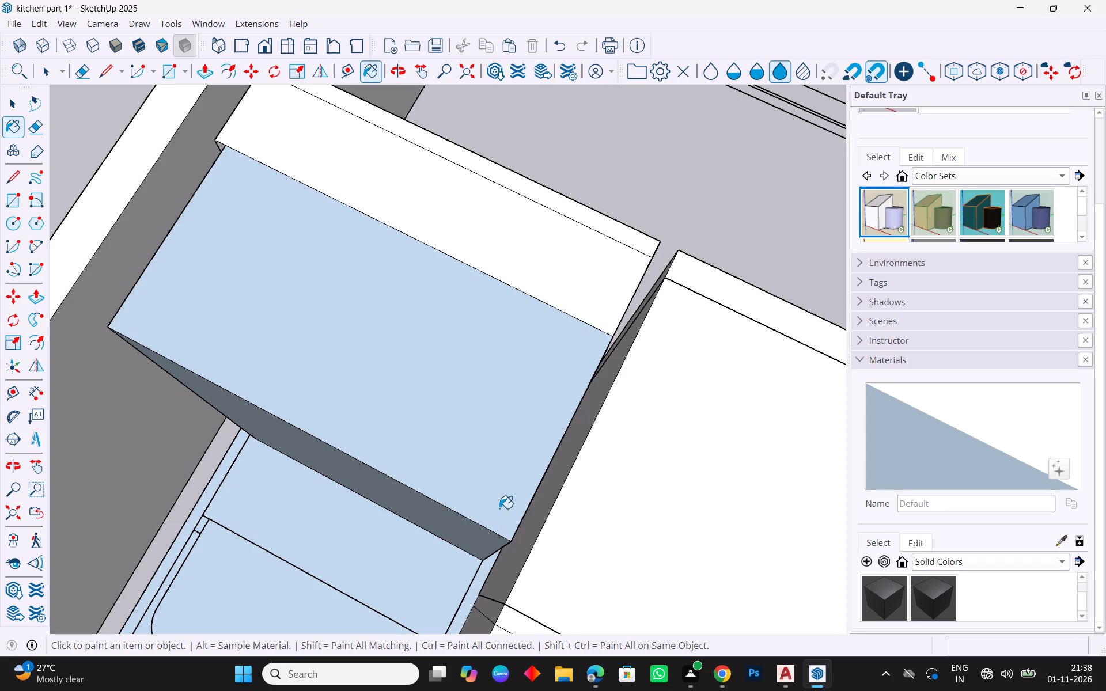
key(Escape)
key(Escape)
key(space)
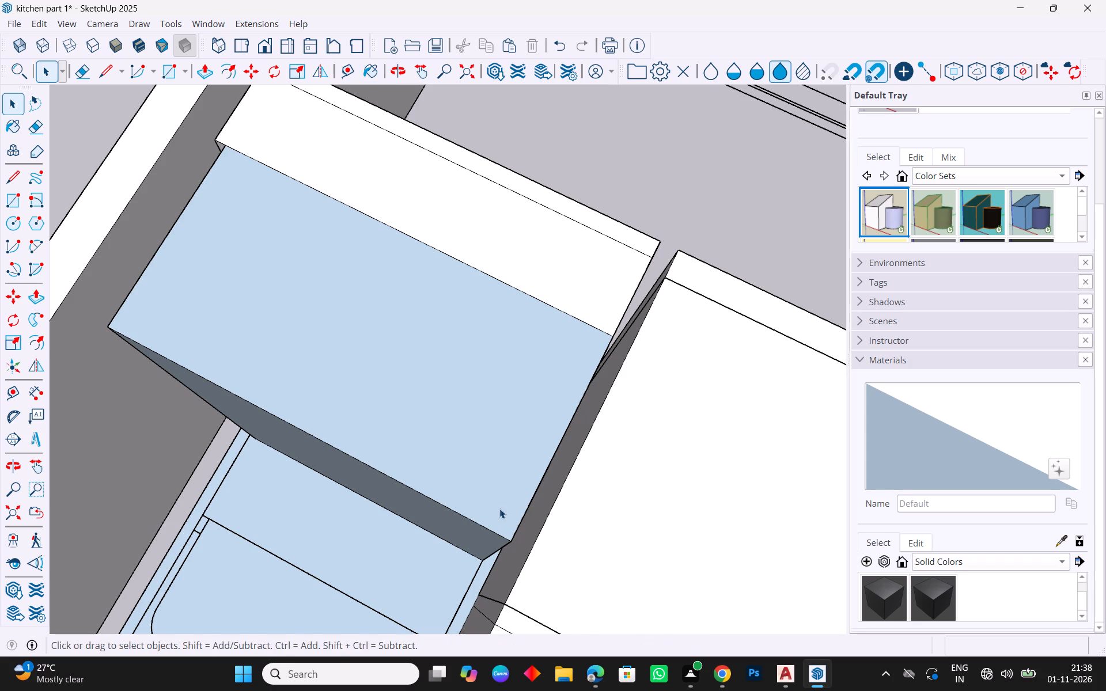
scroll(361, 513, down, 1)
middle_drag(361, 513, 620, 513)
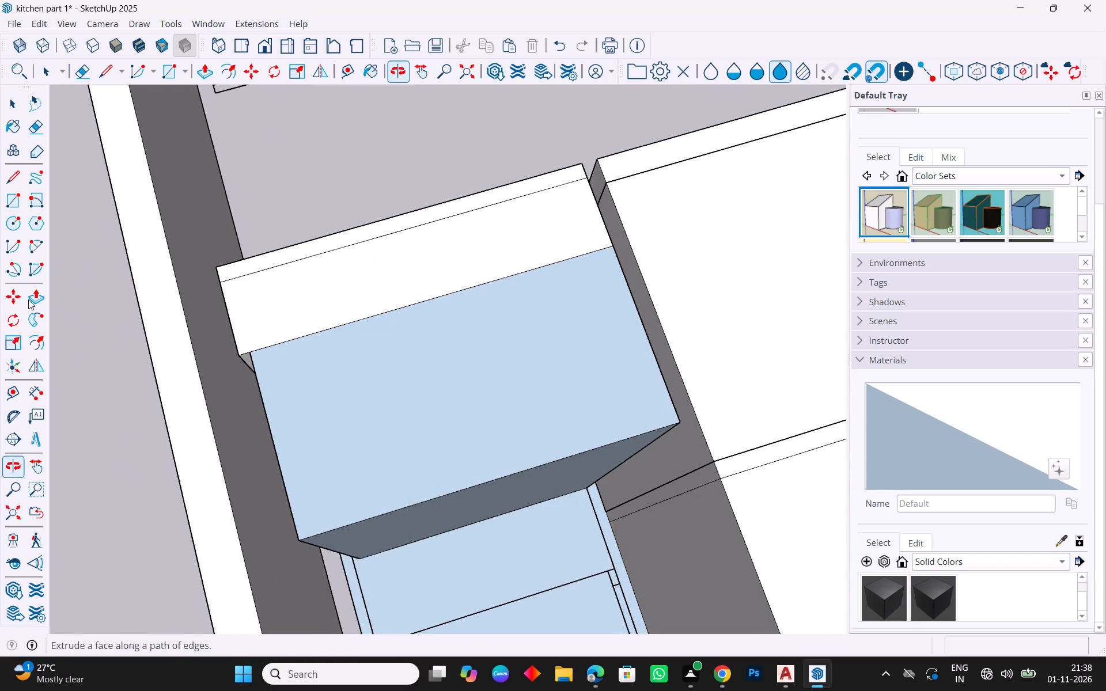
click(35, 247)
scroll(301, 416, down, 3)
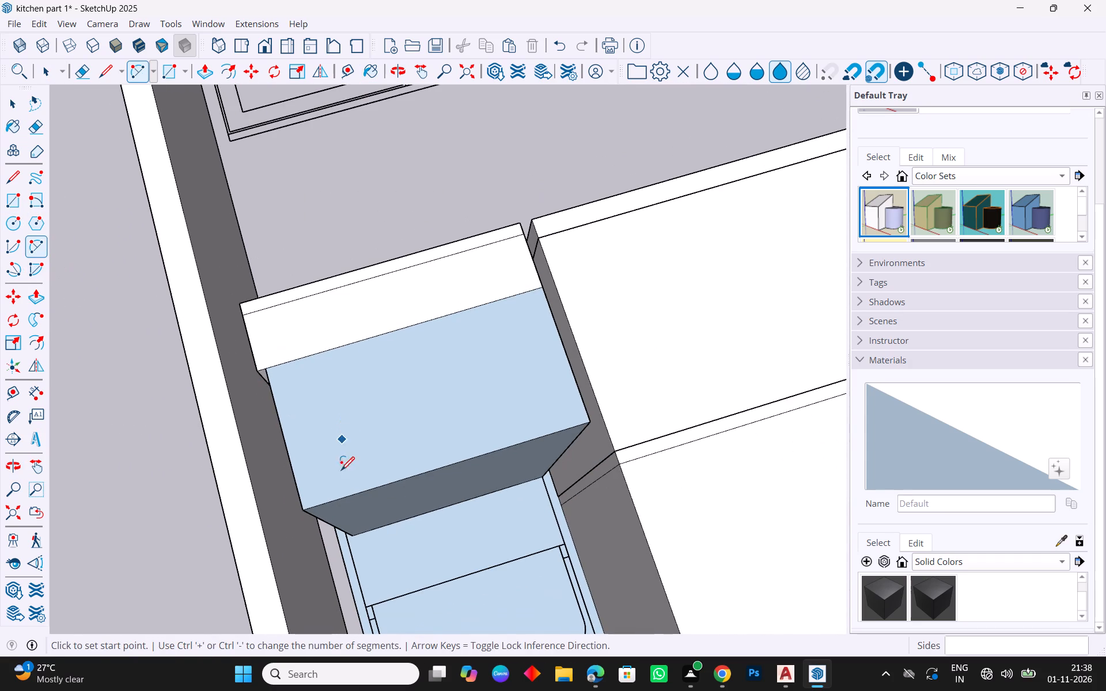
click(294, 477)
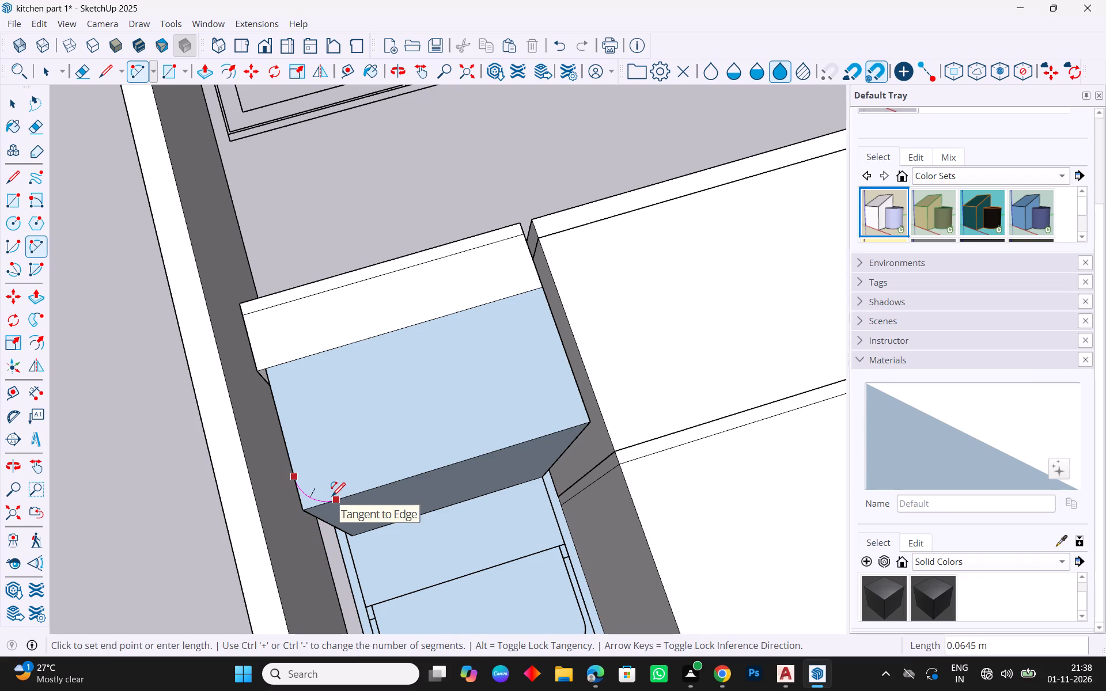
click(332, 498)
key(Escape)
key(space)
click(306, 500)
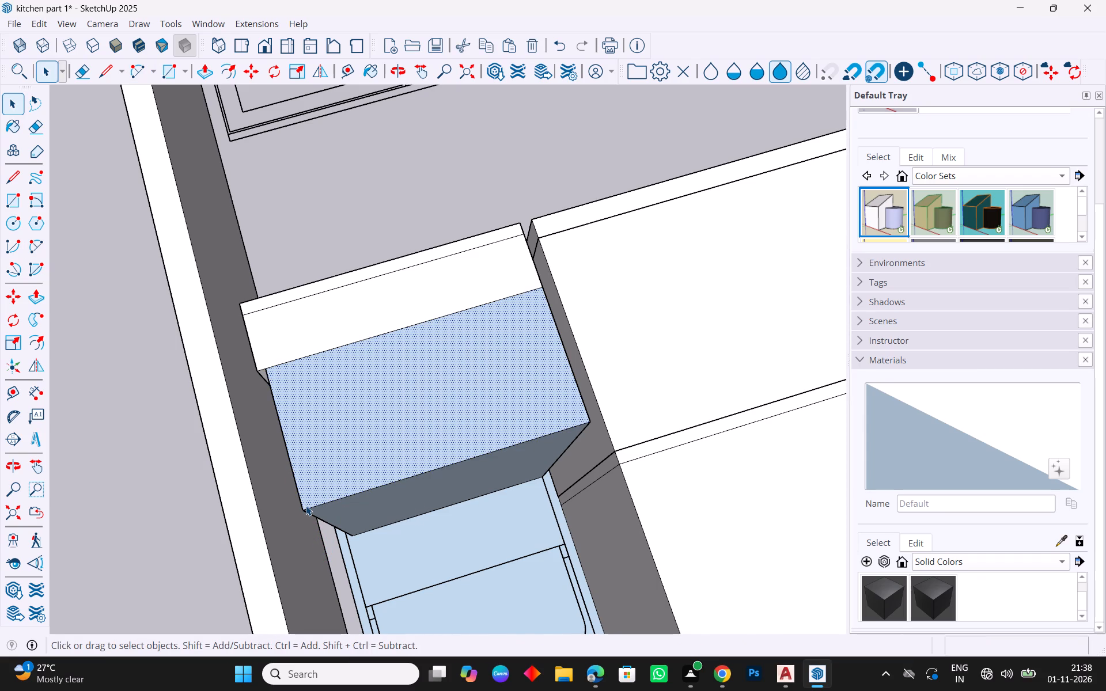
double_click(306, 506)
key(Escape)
Push/Pull the drawer box's side face 0.012 m towards the door frame, flush with the end of the raised strip.
scroll(366, 373, down, 6)
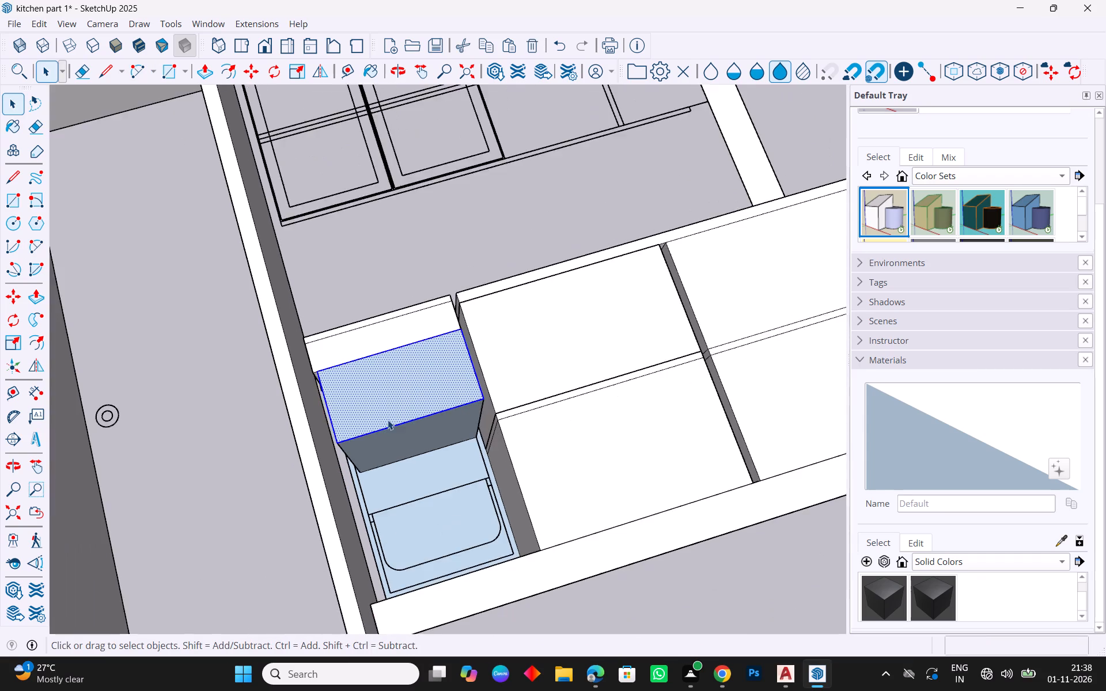
scroll(388, 420, down, 4)
middle_drag(472, 454, 470, 549)
scroll(271, 400, down, 6)
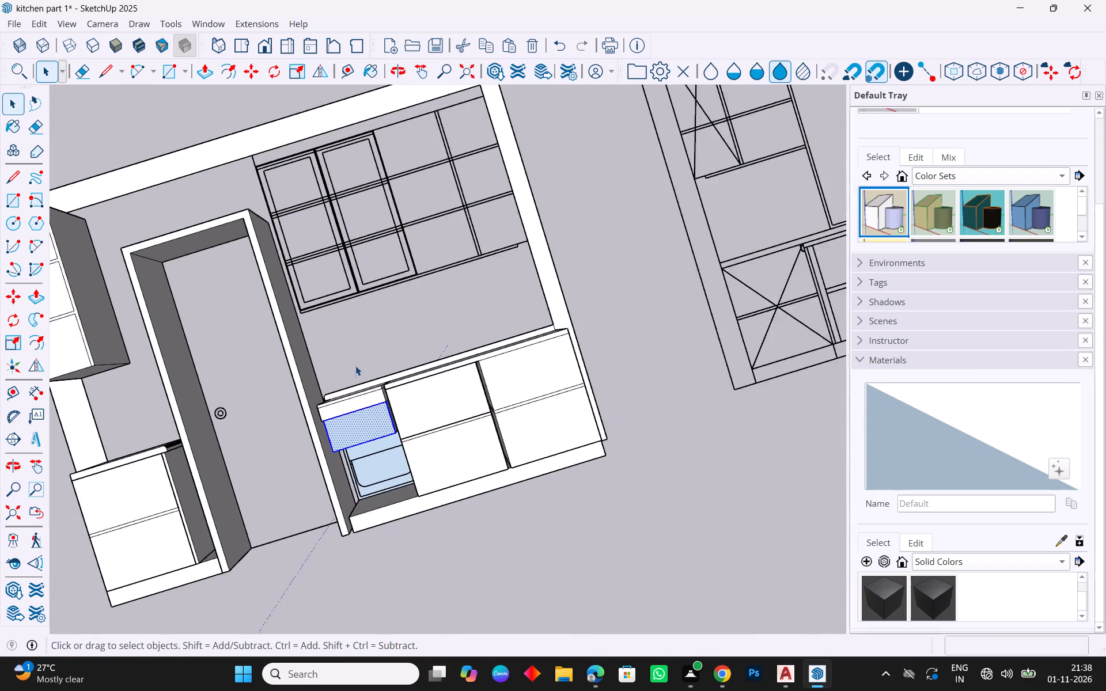
scroll(355, 366, down, 1)
middle_drag(381, 533, 372, 448)
scroll(346, 436, up, 7)
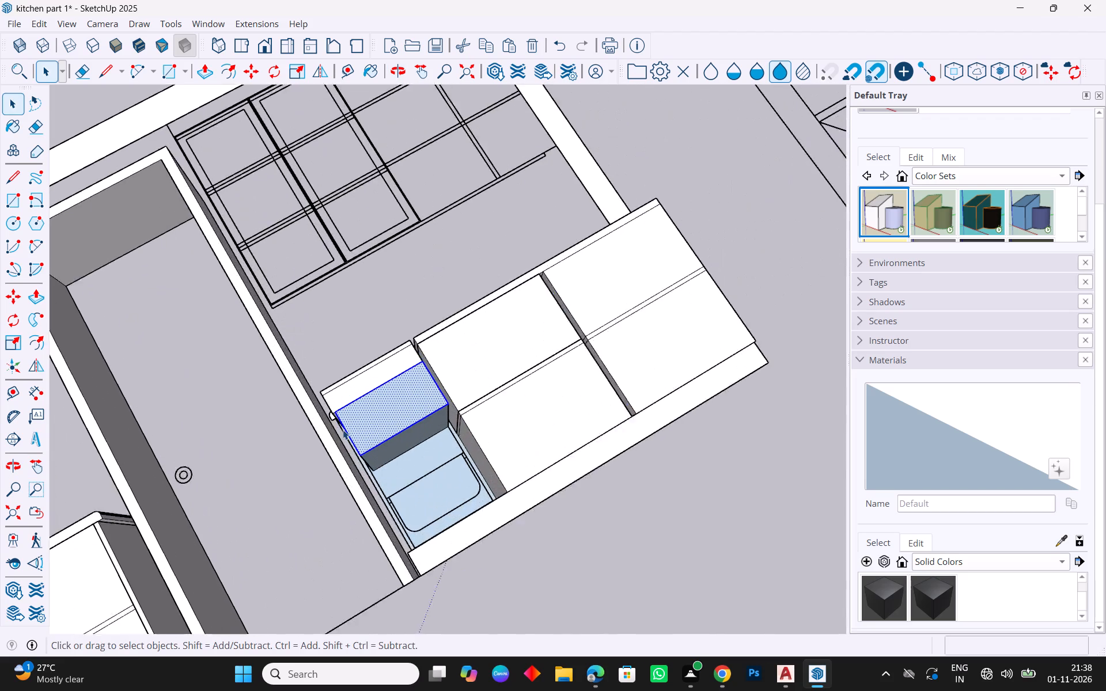
scroll(343, 430, up, 9)
middle_drag(358, 444, 434, 382)
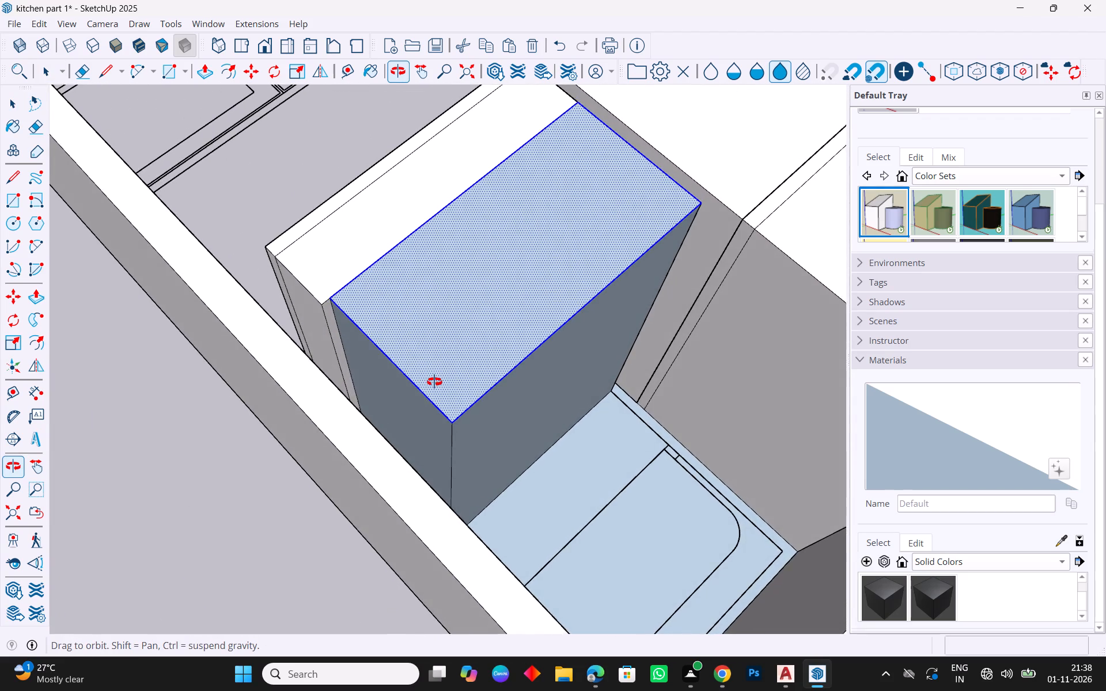
middle_drag(434, 382, 414, 426)
scroll(349, 405, up, 4)
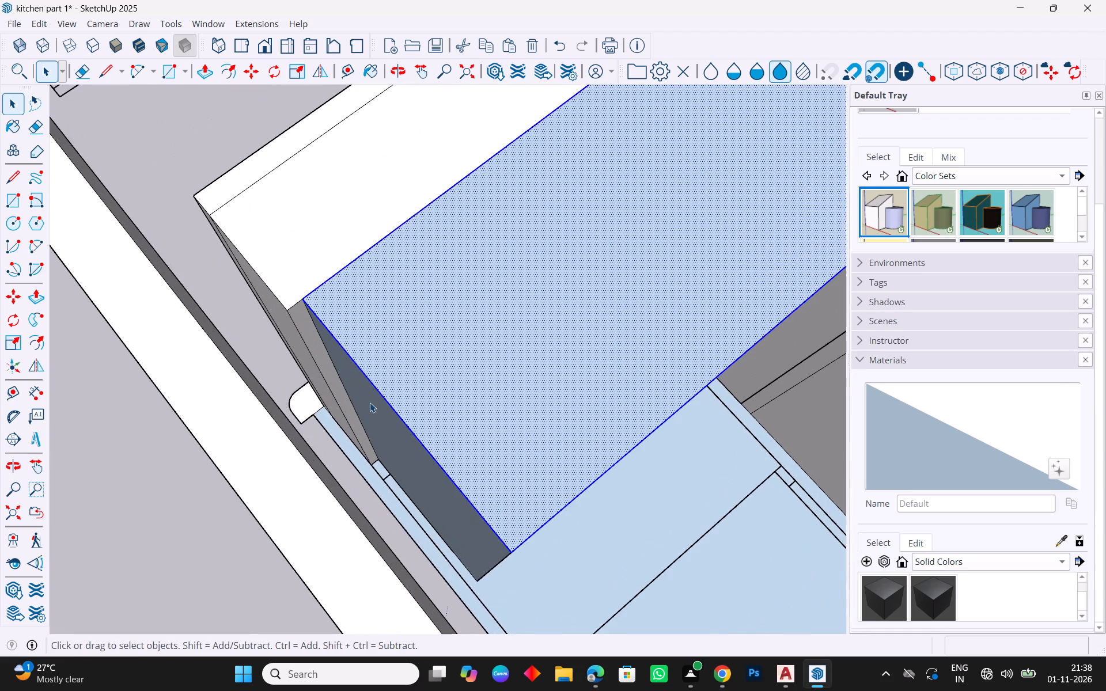
click(370, 403)
key(p)
drag(370, 403, 364, 409)
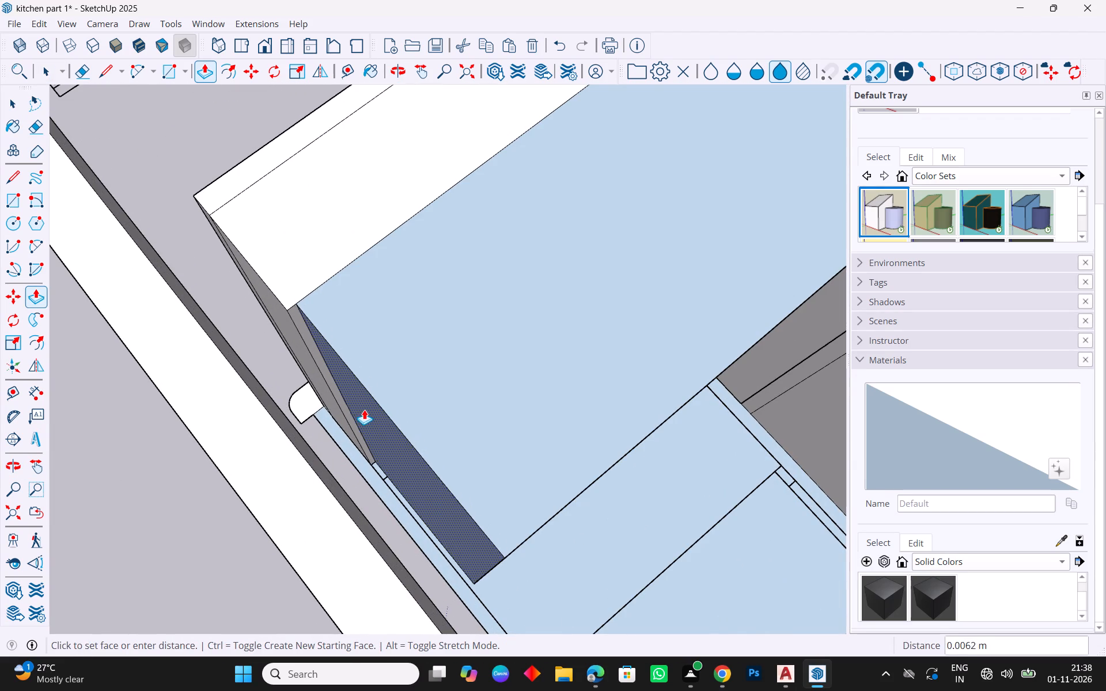
drag(364, 409, 290, 313)
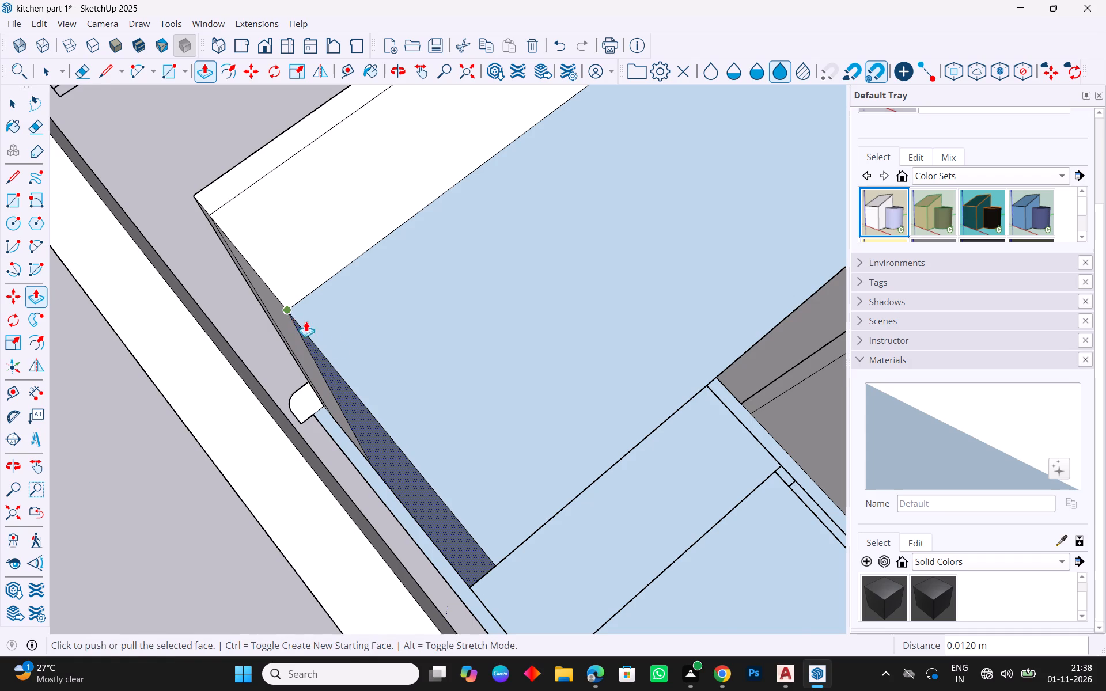
scroll(416, 392, down, 11)
middle_drag(508, 510, 271, 561)
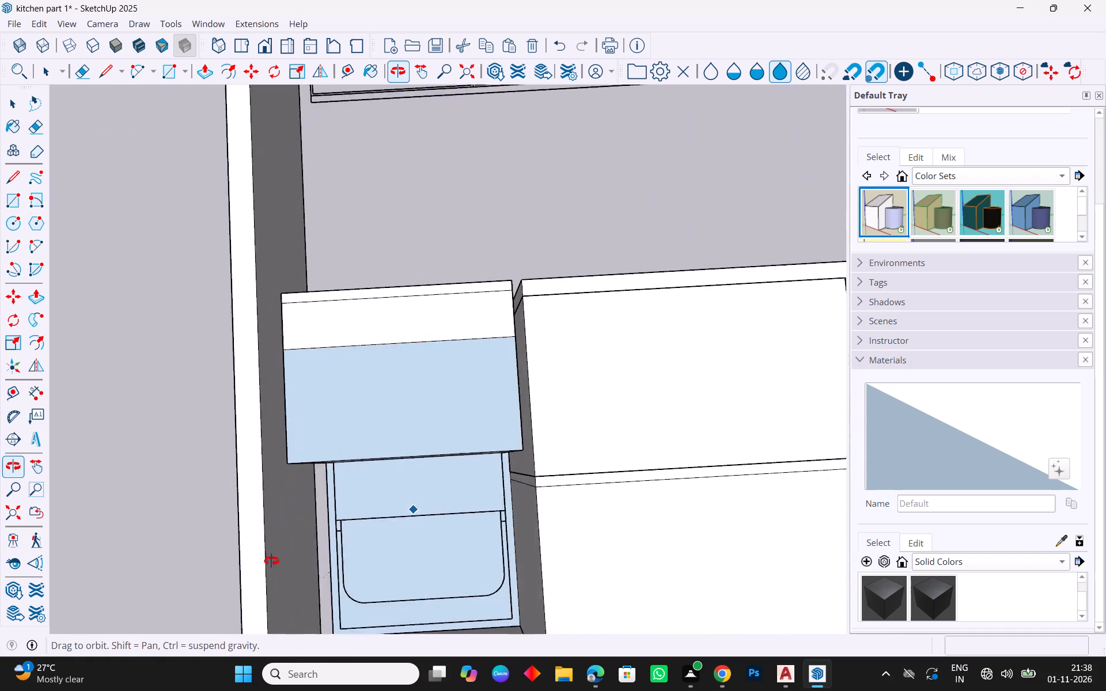
middle_drag(271, 561, 268, 560)
key(Escape)
scroll(502, 428, down, 4)
key(Escape)
key(Escape)
key(Escape)
key(Escape)
key(Escape)
key(Escape)
key(Escape)
key(Escape)
key(space)
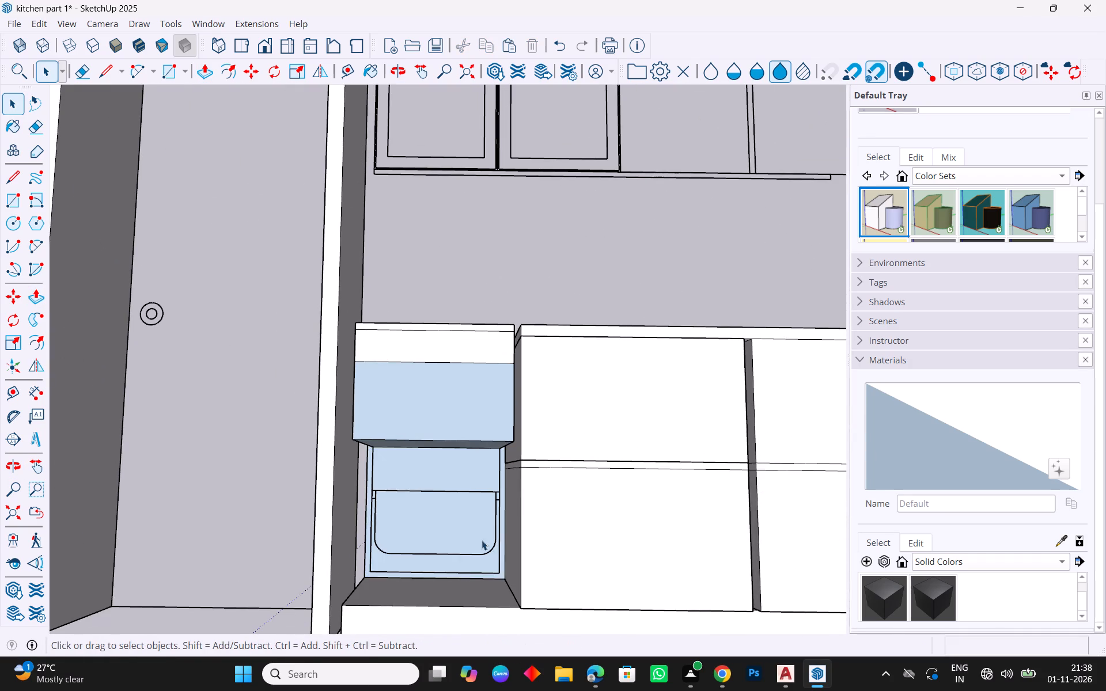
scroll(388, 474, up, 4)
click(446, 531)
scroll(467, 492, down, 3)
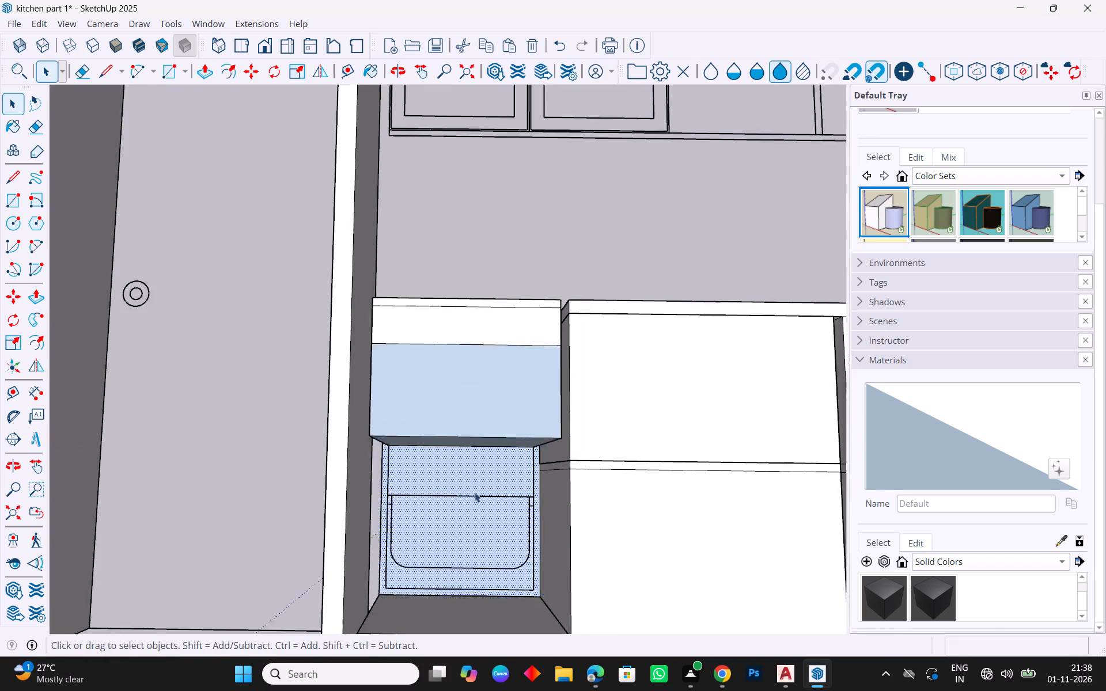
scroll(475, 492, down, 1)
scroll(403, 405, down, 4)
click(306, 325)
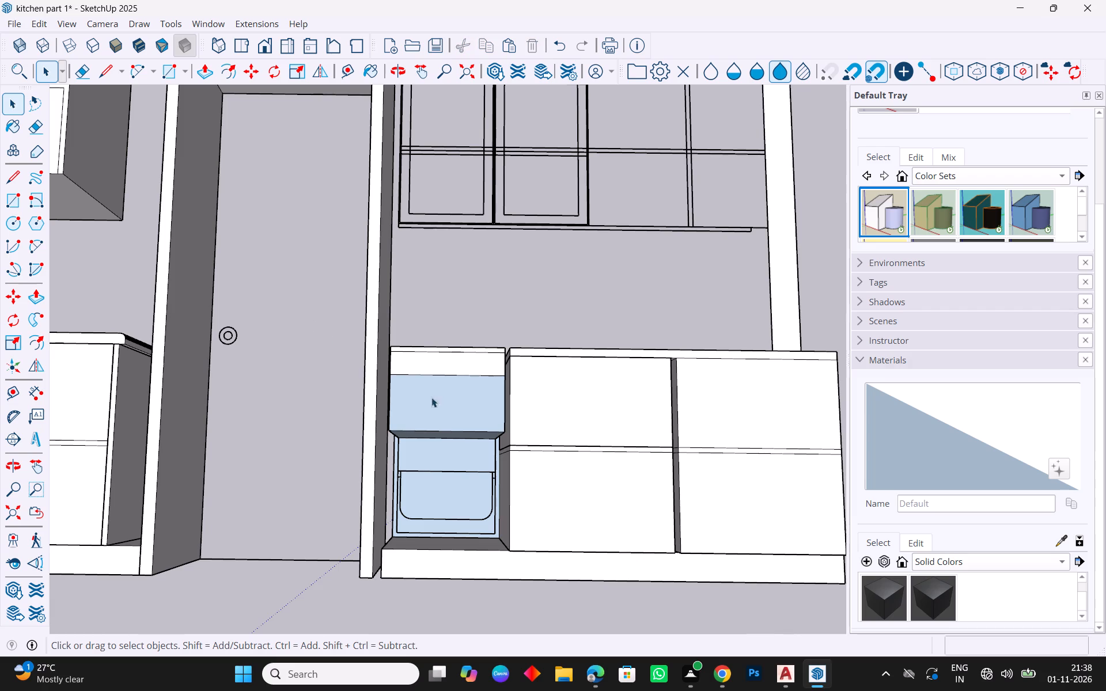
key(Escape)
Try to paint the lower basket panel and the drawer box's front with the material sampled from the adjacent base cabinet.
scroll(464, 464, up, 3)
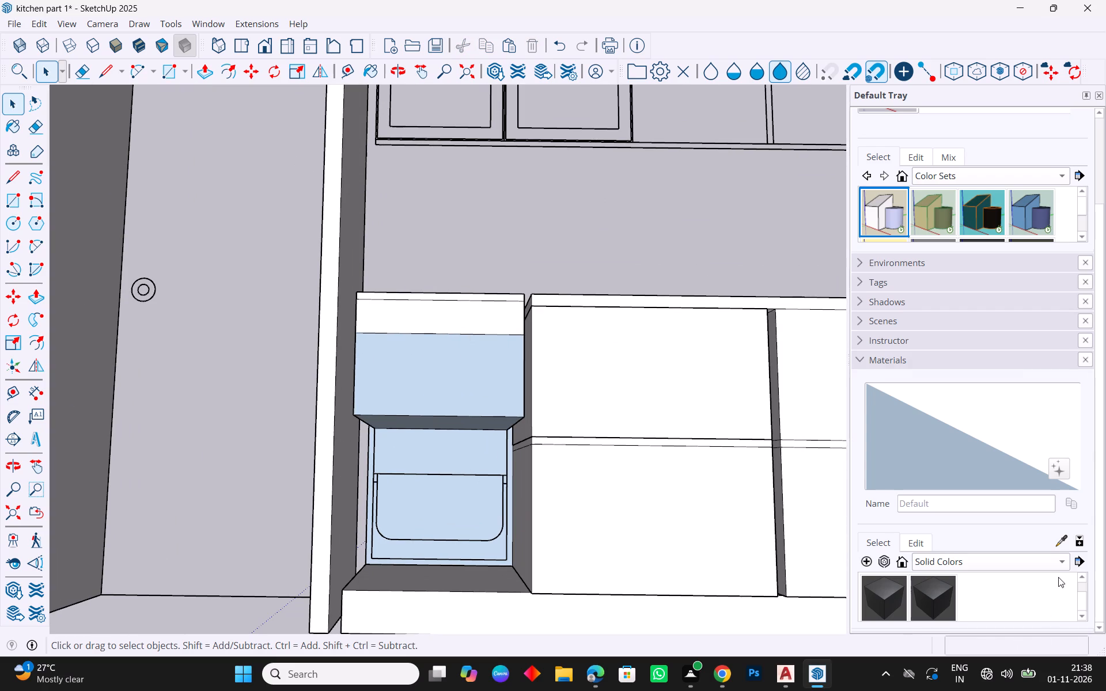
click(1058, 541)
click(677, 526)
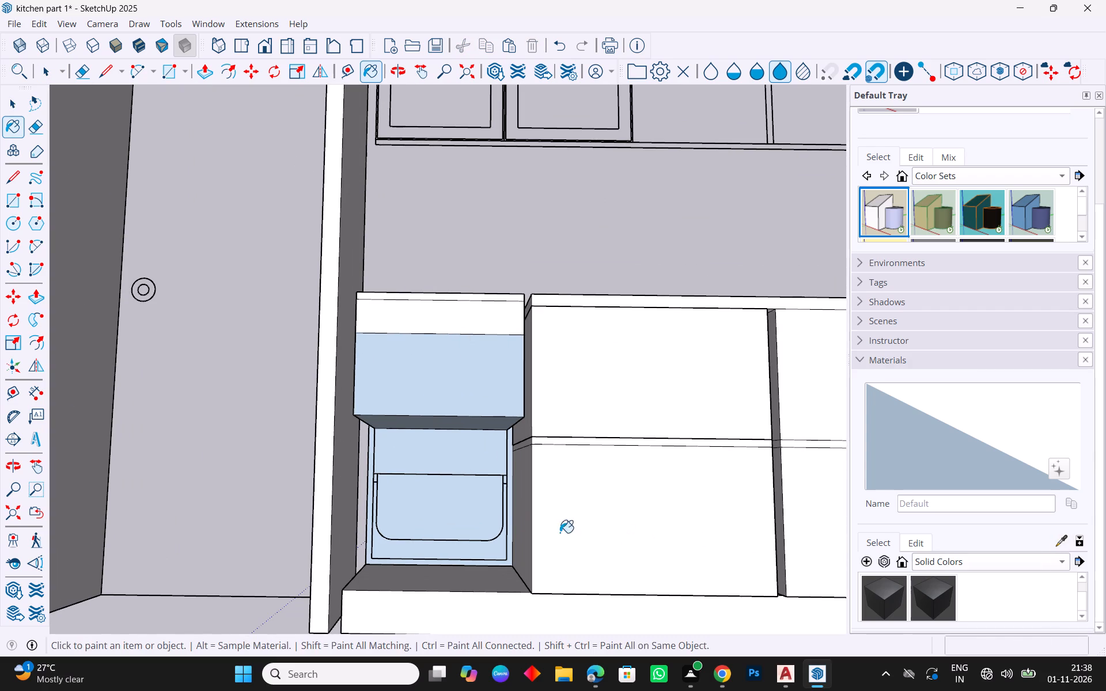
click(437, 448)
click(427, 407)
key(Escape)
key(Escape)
Draw a rectangle over the drawer box's front face, from its upper corner at the raised strip to the opposite lower corner.
click(19, 207)
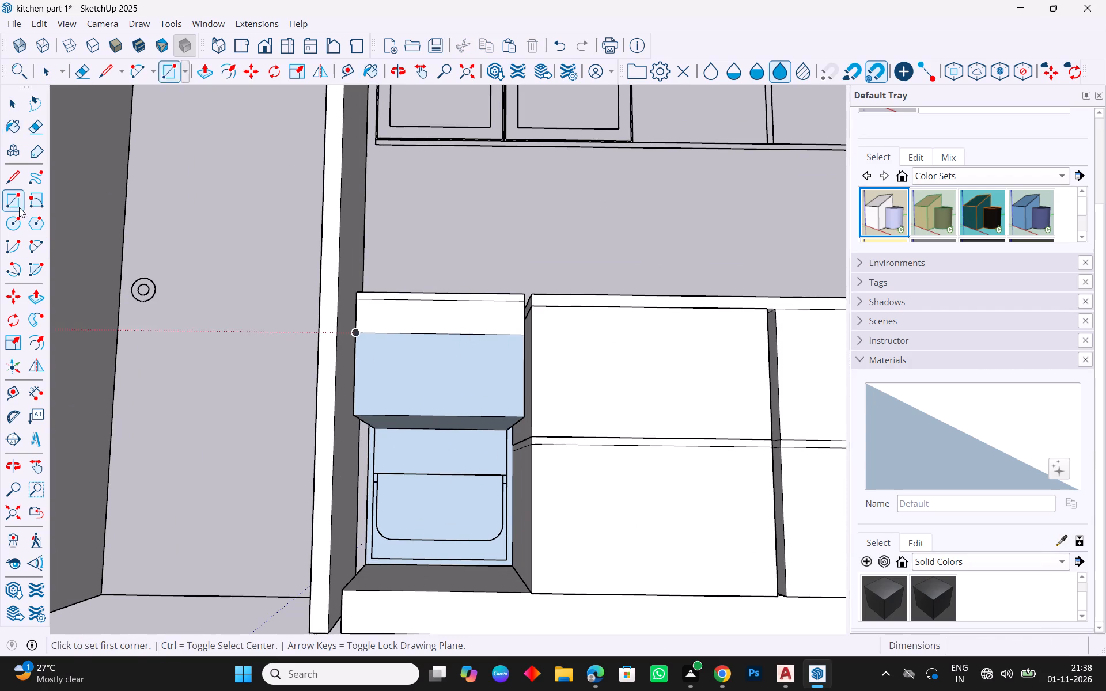
click(359, 334)
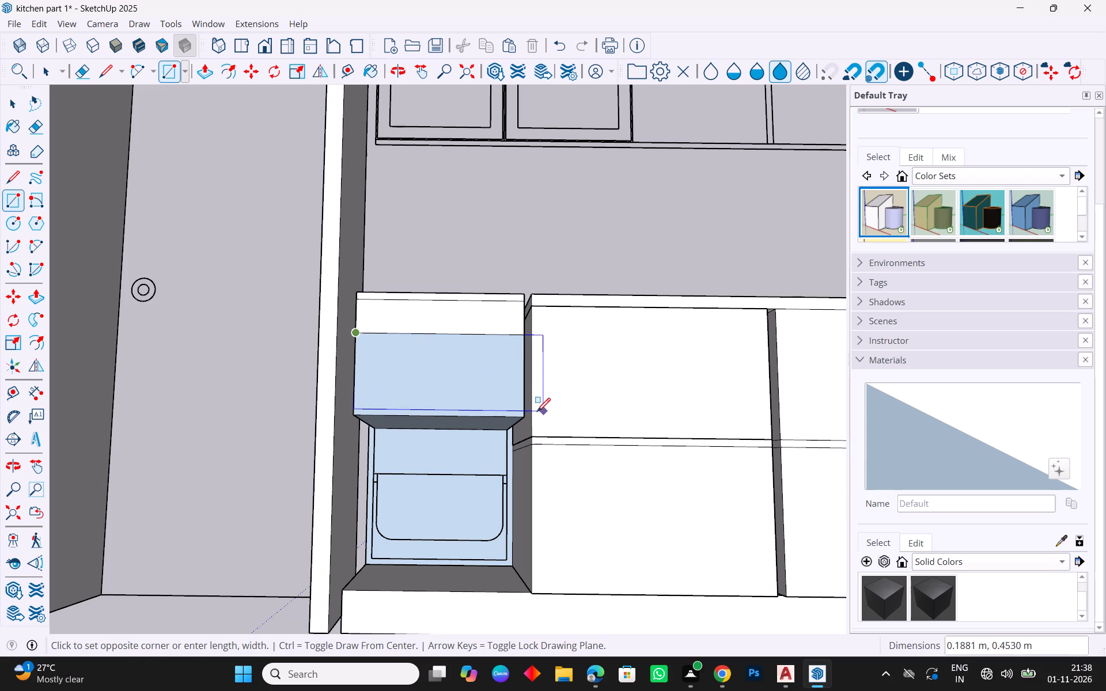
click(526, 416)
key(Escape)
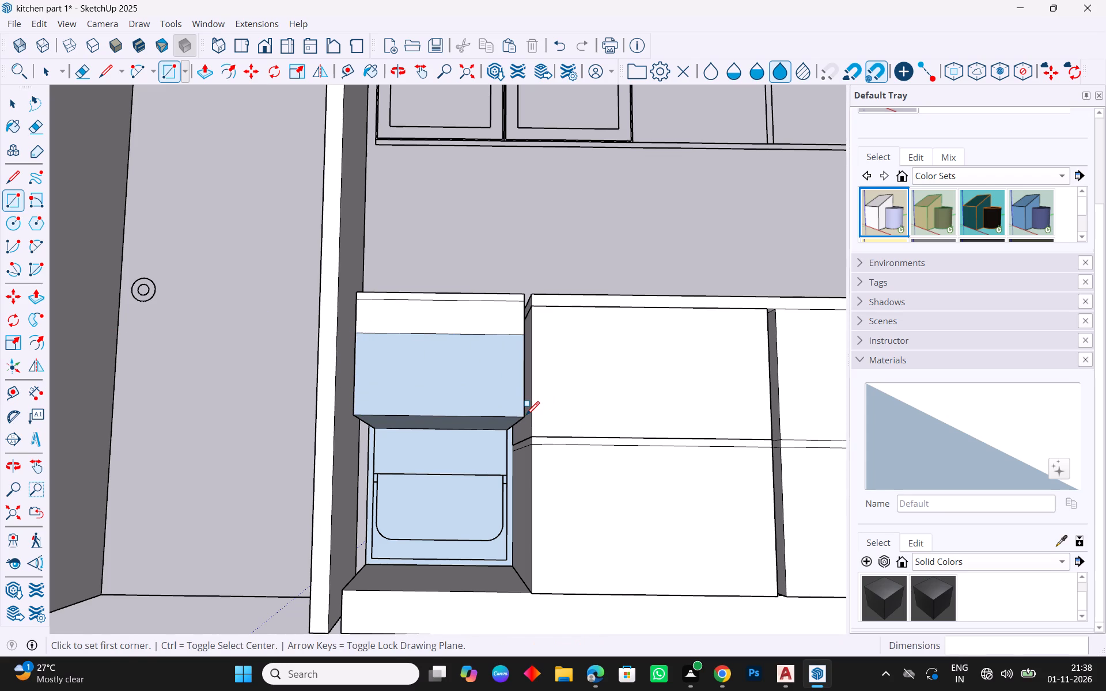
key(space)
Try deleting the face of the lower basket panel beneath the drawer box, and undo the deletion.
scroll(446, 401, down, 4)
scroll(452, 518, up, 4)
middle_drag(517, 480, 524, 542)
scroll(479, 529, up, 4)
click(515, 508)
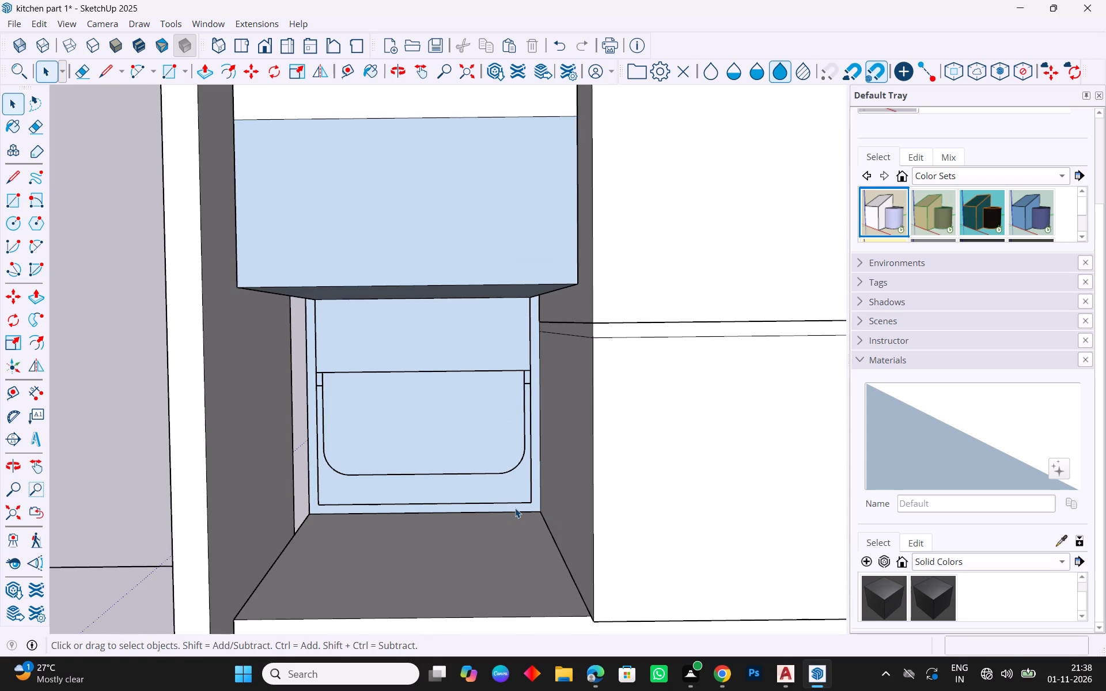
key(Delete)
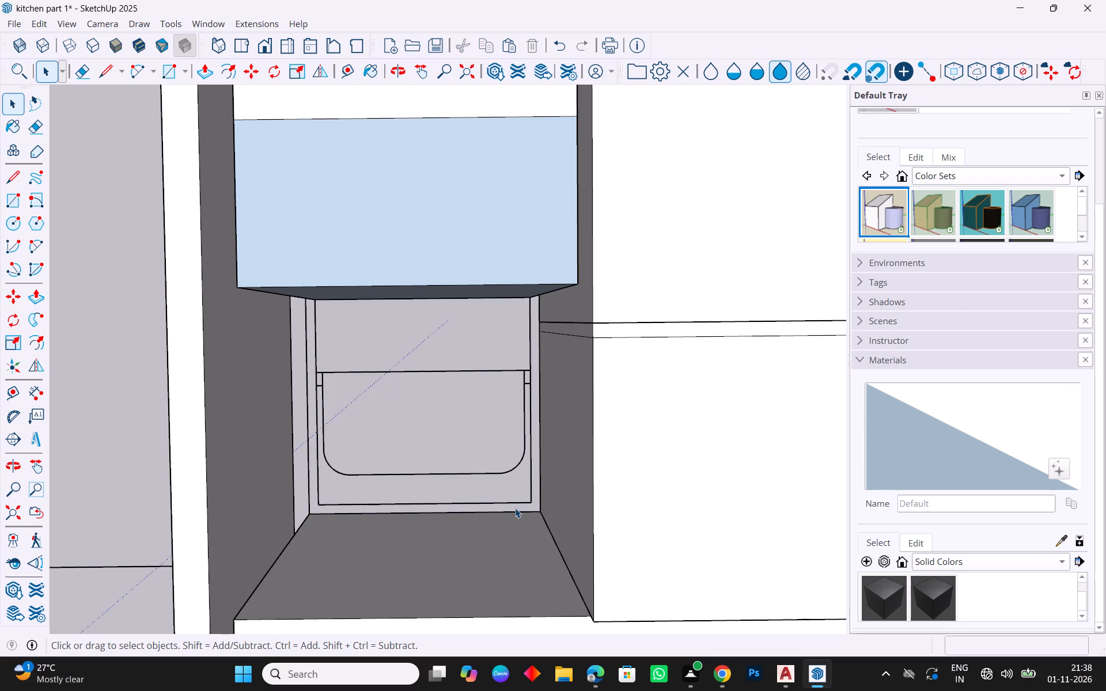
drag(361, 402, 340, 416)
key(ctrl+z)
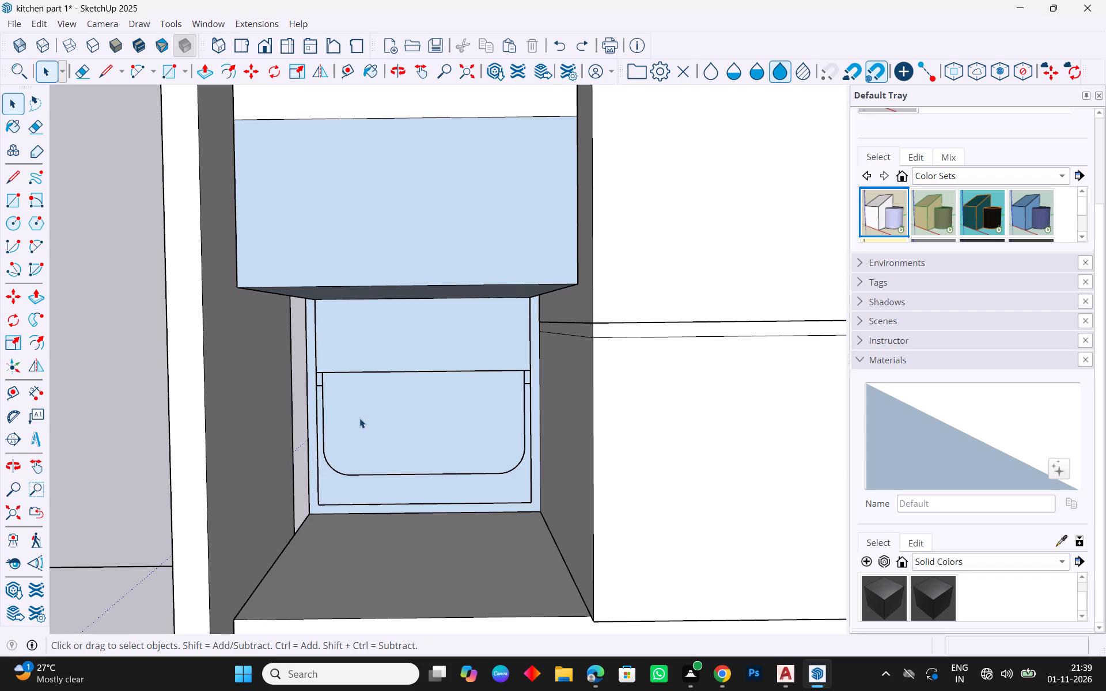
Push/Pull the drawer box's side face 0.018 m towards the adjacent base cabinets to close the gap.
scroll(422, 421, down, 1)
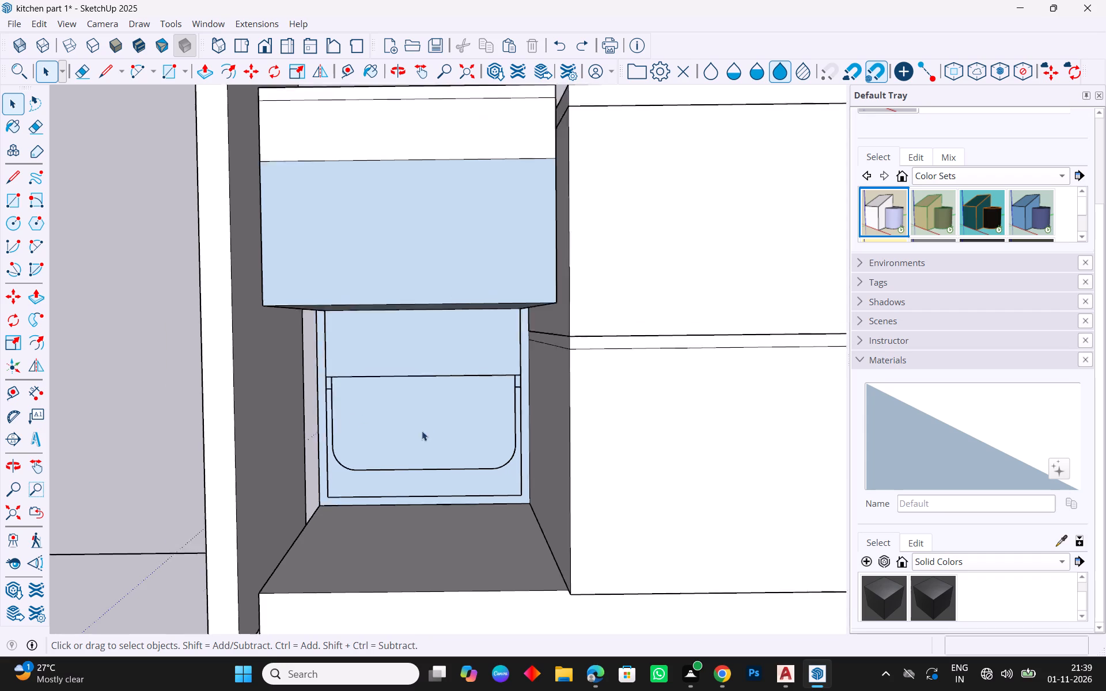
scroll(422, 431, down, 3)
middle_drag(550, 490, 471, 504)
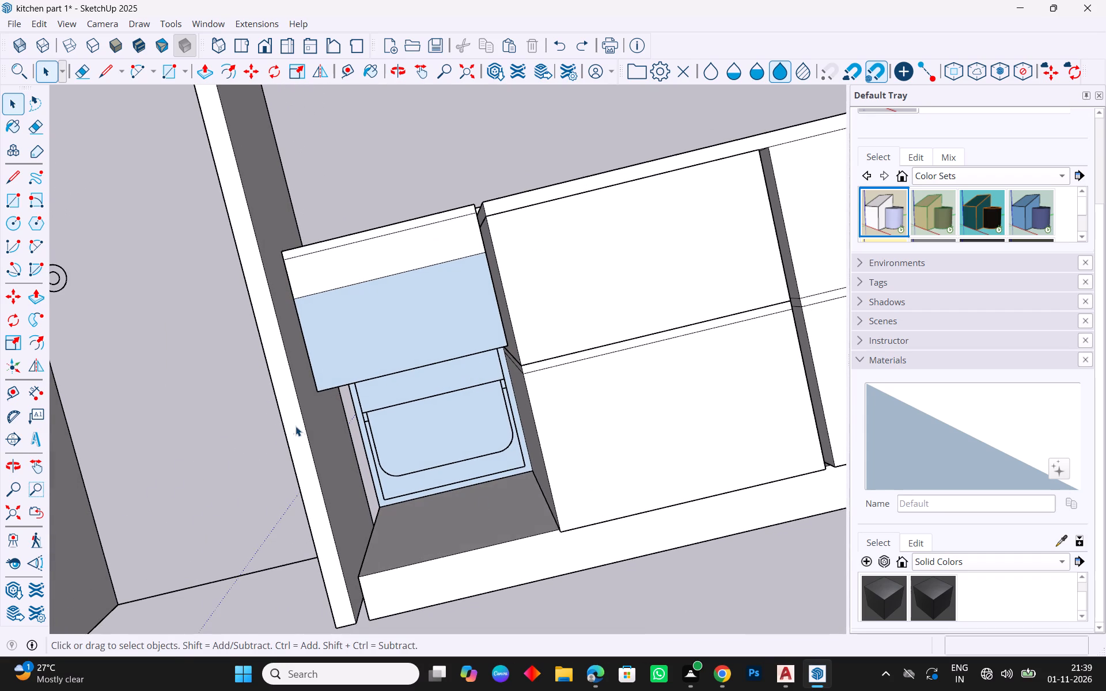
scroll(289, 424, down, 7)
middle_drag(510, 483, 490, 647)
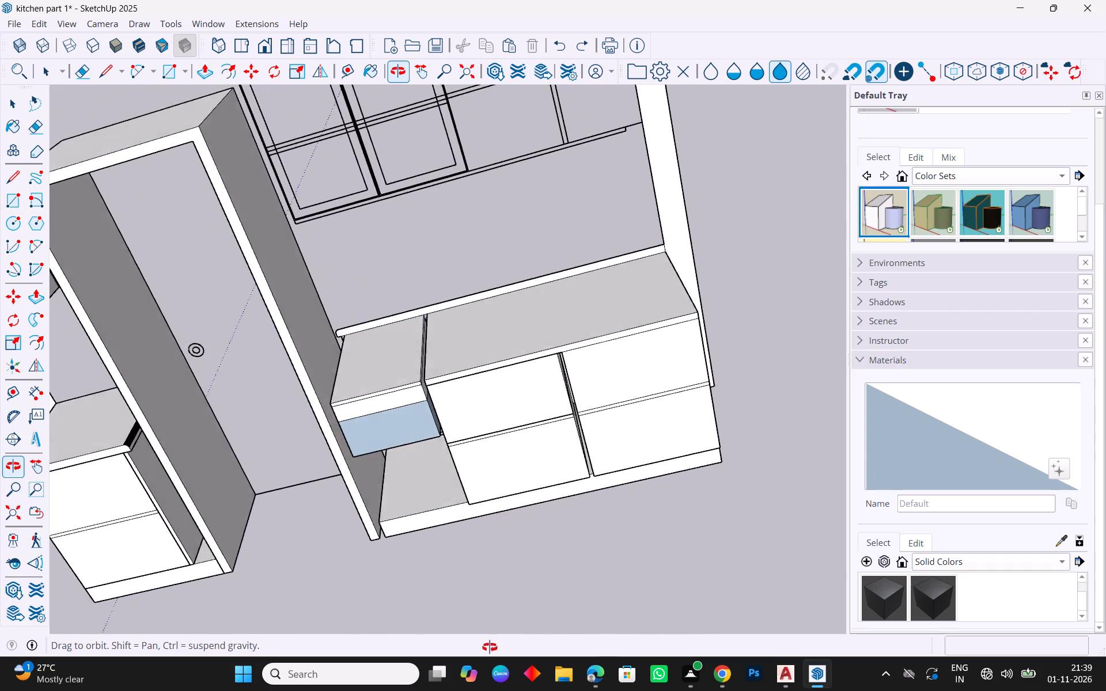
middle_drag(490, 647, 464, 379)
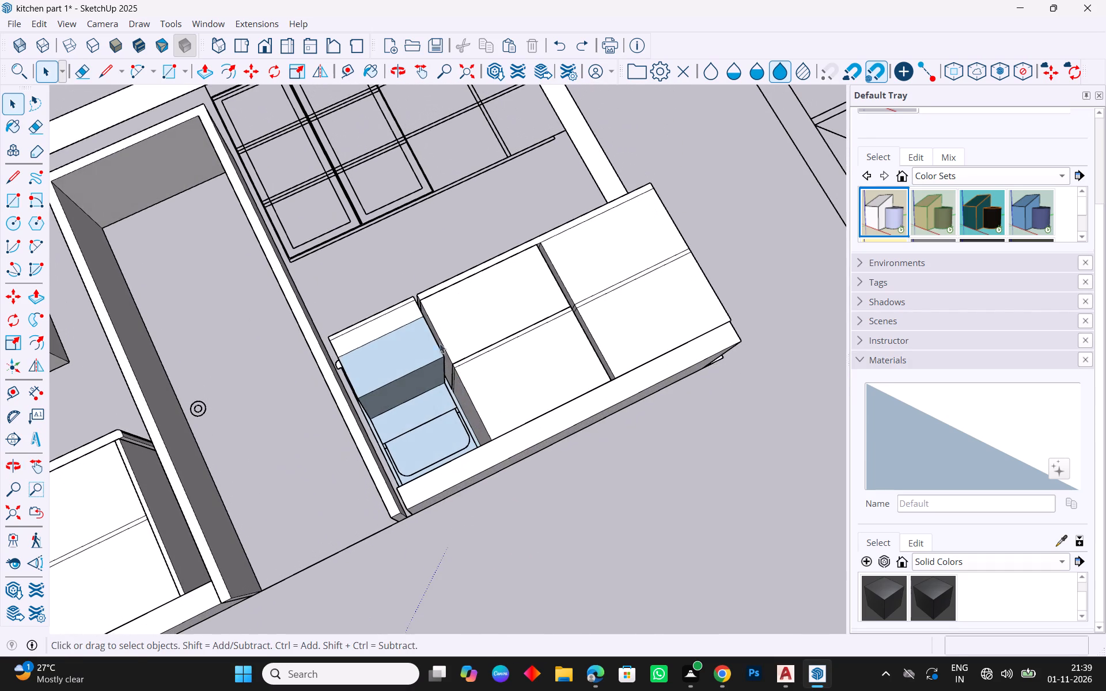
scroll(436, 323, up, 11)
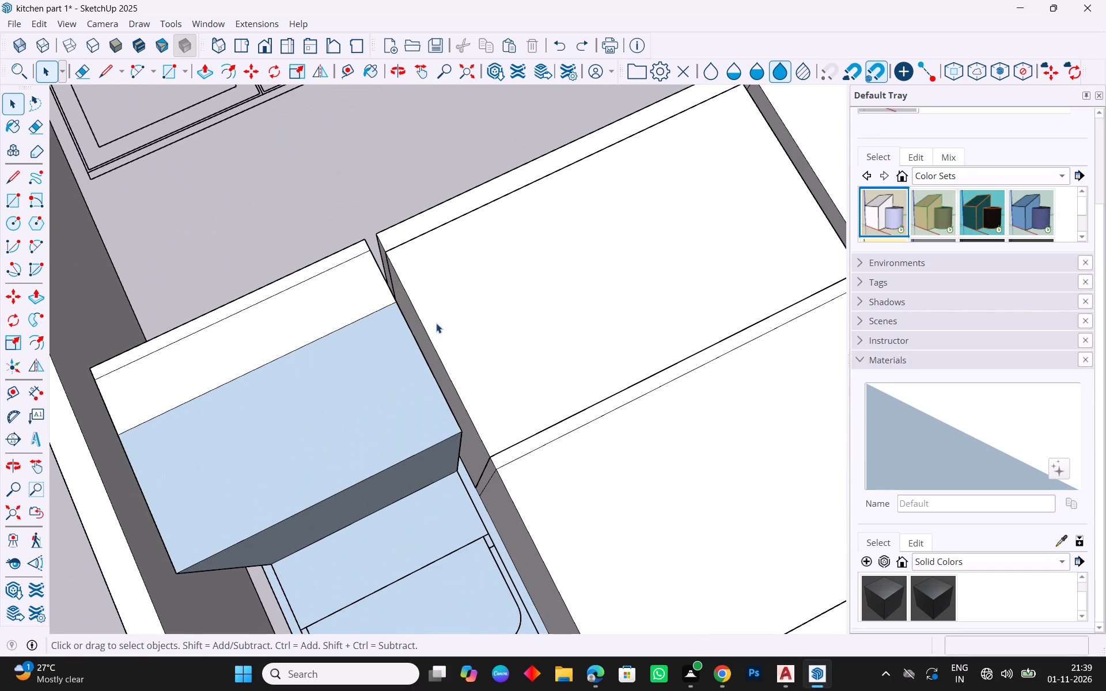
middle_drag(434, 329, 432, 366)
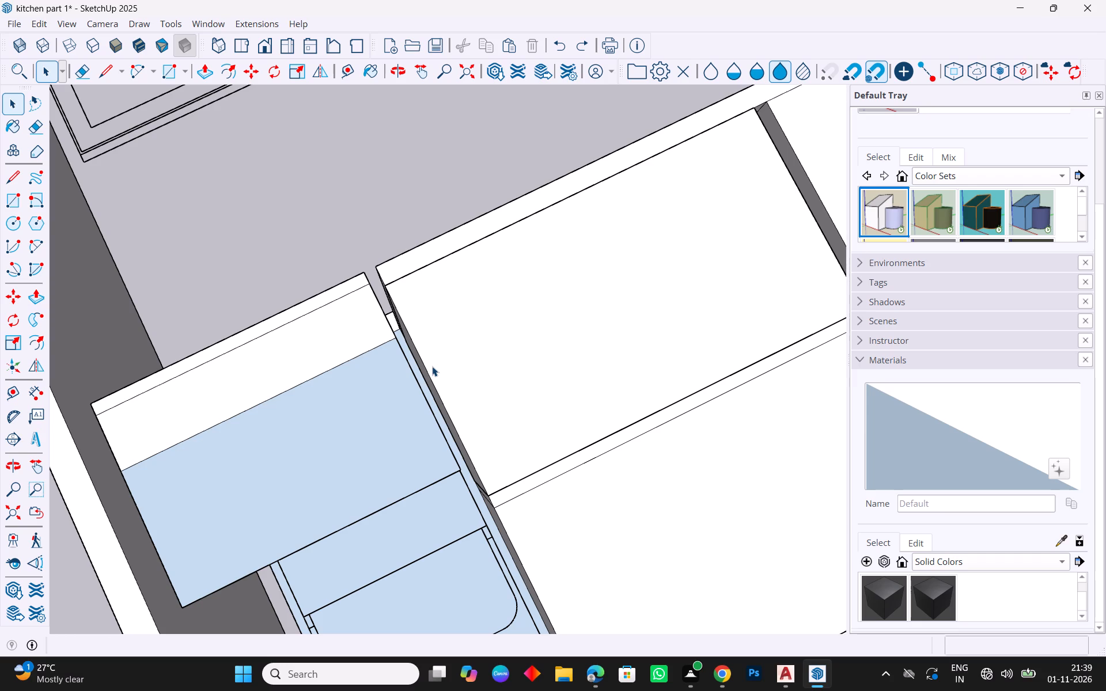
middle_drag(399, 390, 328, 420)
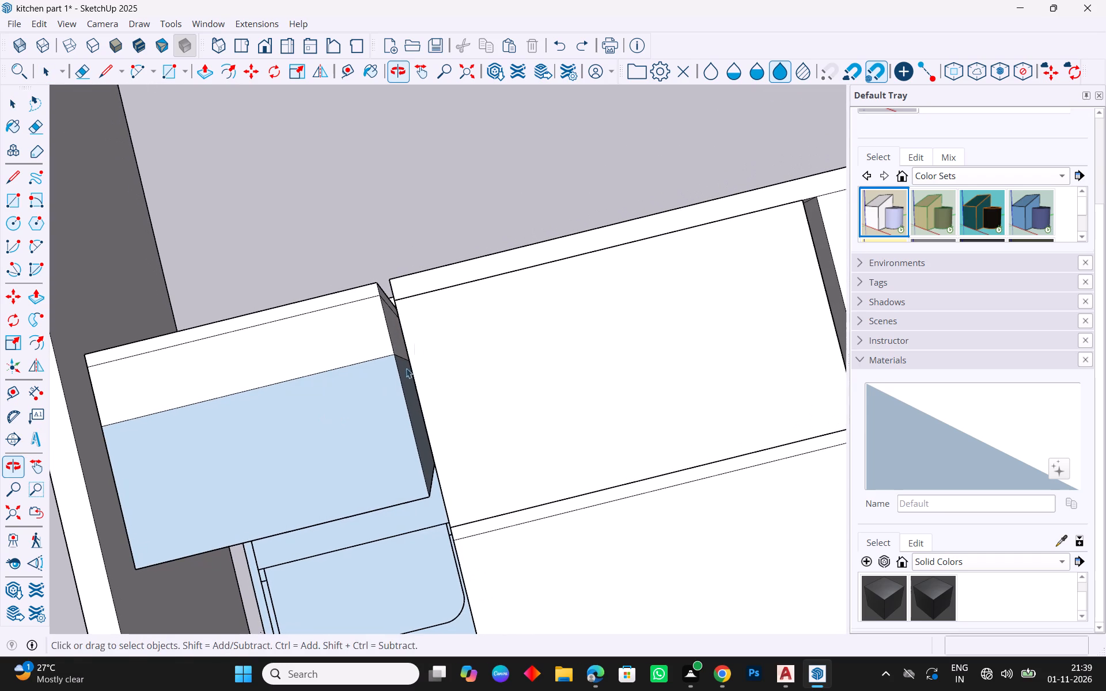
middle_drag(415, 337, 491, 671)
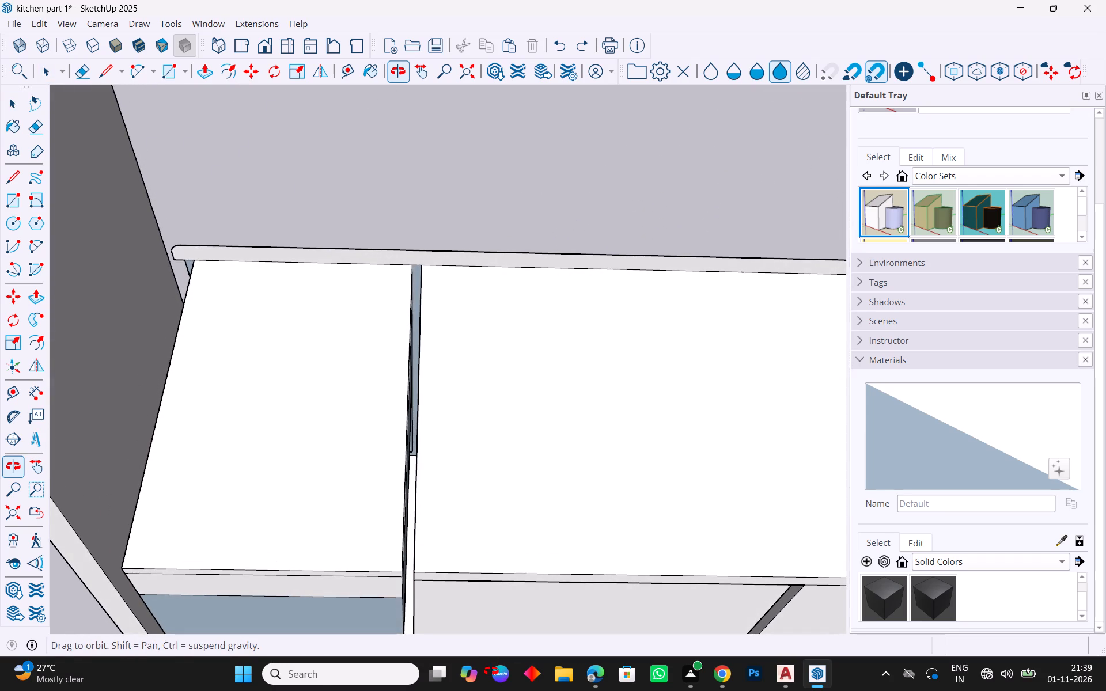
middle_drag(491, 671, 491, 664)
scroll(429, 373, down, 4)
middle_drag(460, 583, 421, 468)
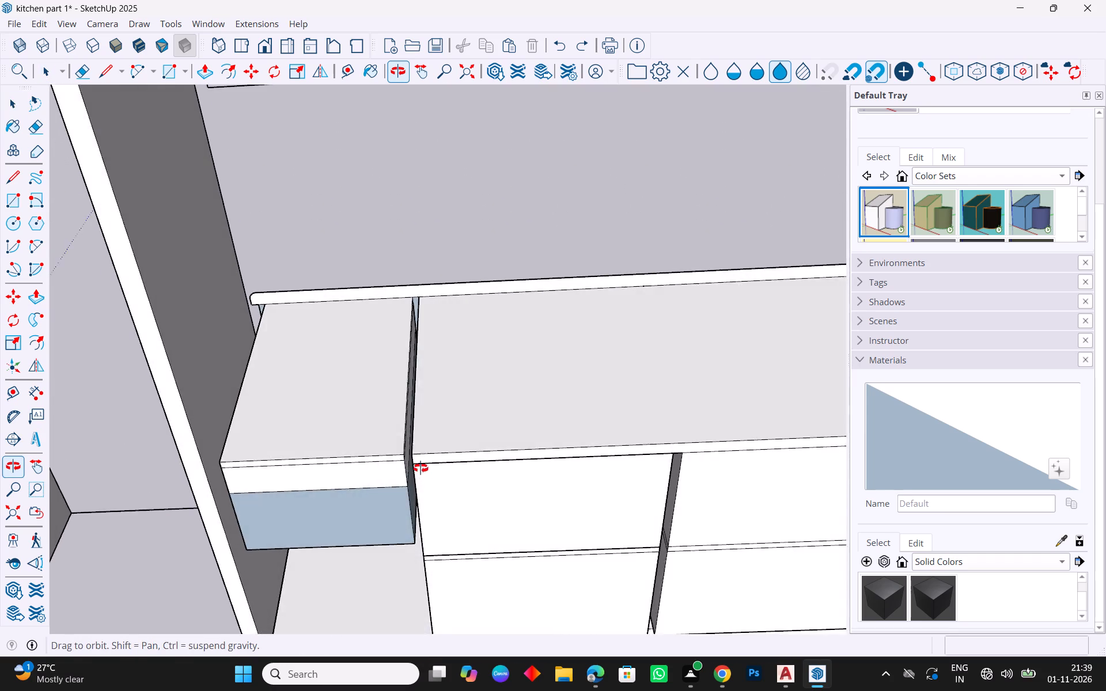
middle_drag(421, 468, 406, 439)
scroll(425, 512, up, 11)
middle_drag(430, 468, 446, 439)
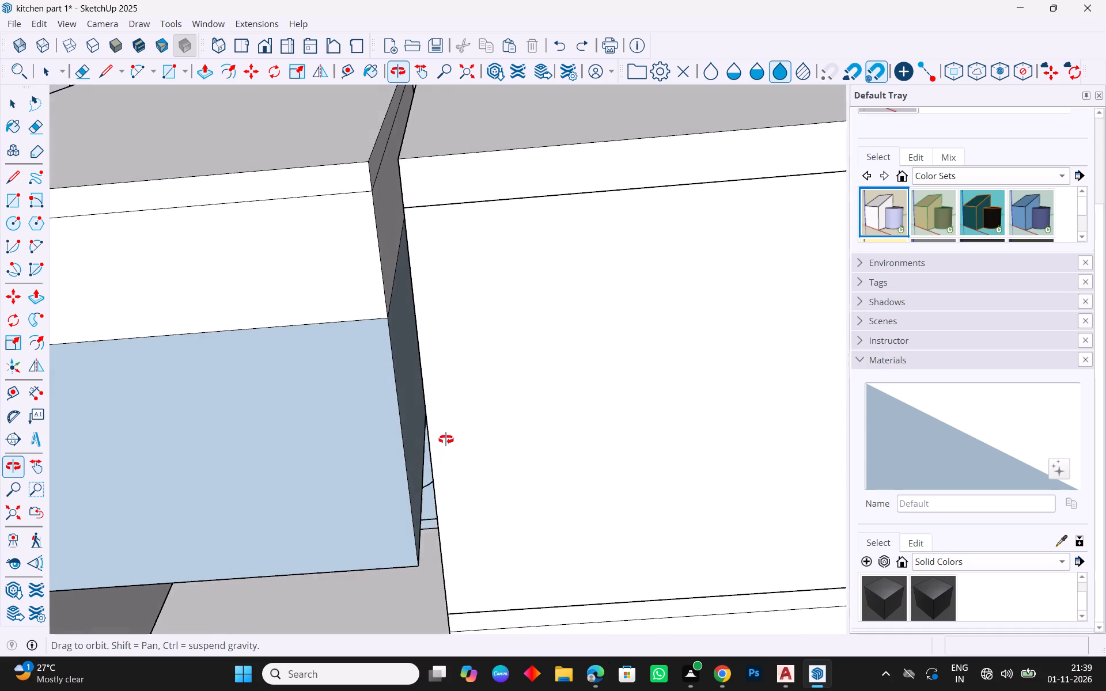
middle_drag(446, 439, 441, 413)
middle_drag(448, 421, 515, 394)
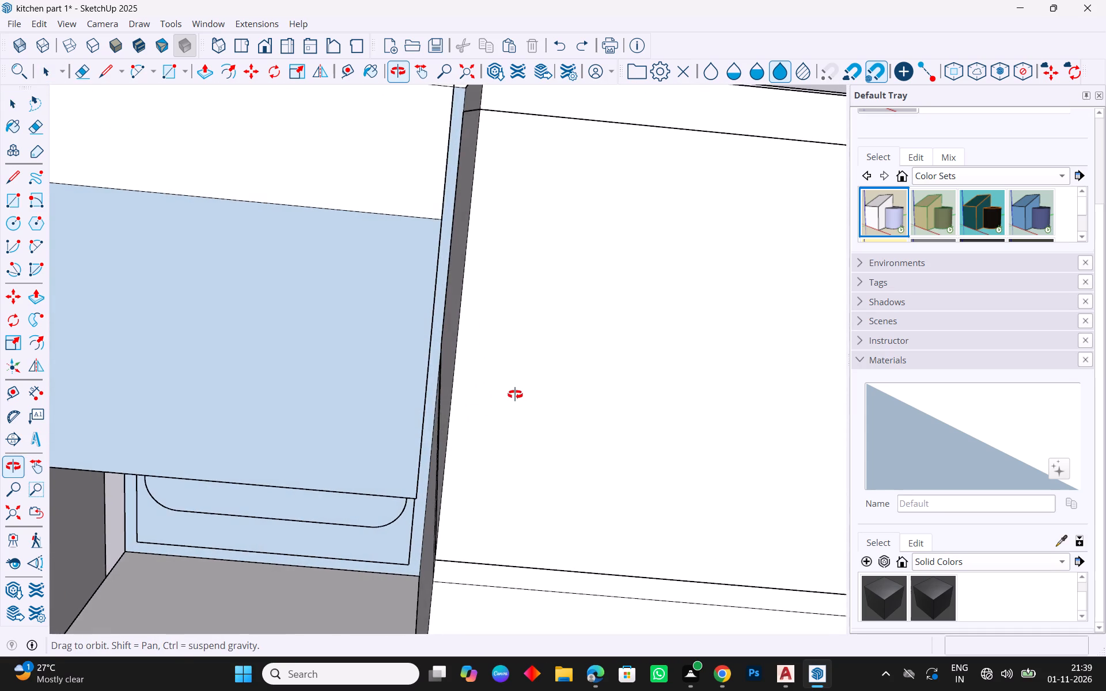
middle_drag(515, 394, 482, 393)
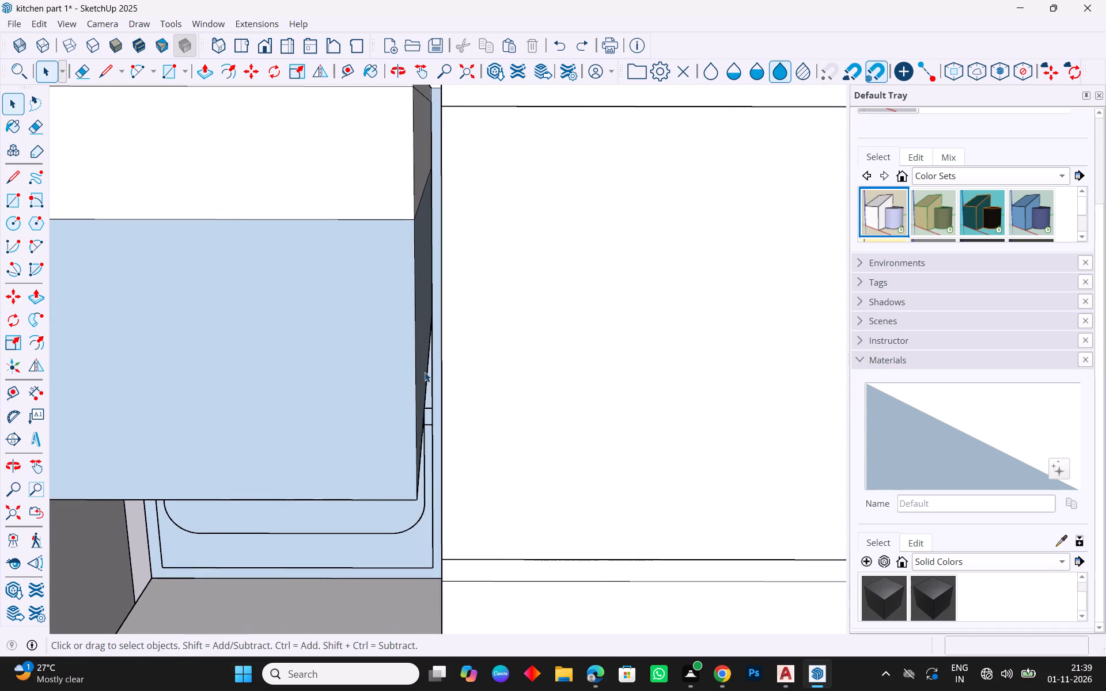
click(417, 361)
click(423, 360)
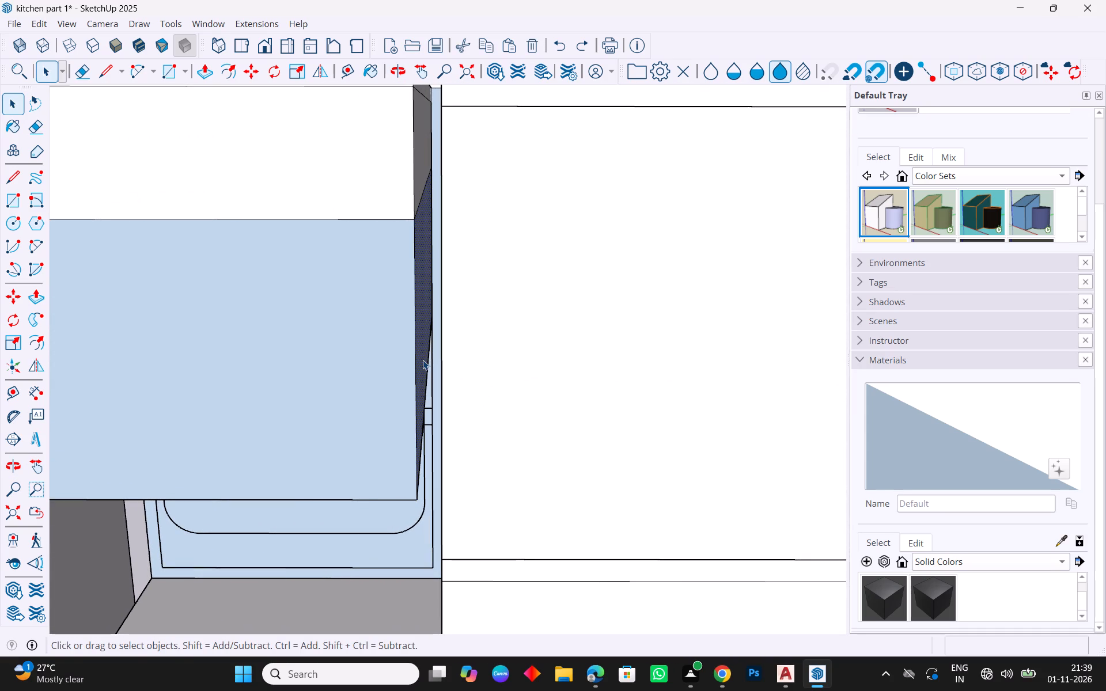
key(p)
drag(423, 360, 448, 377)
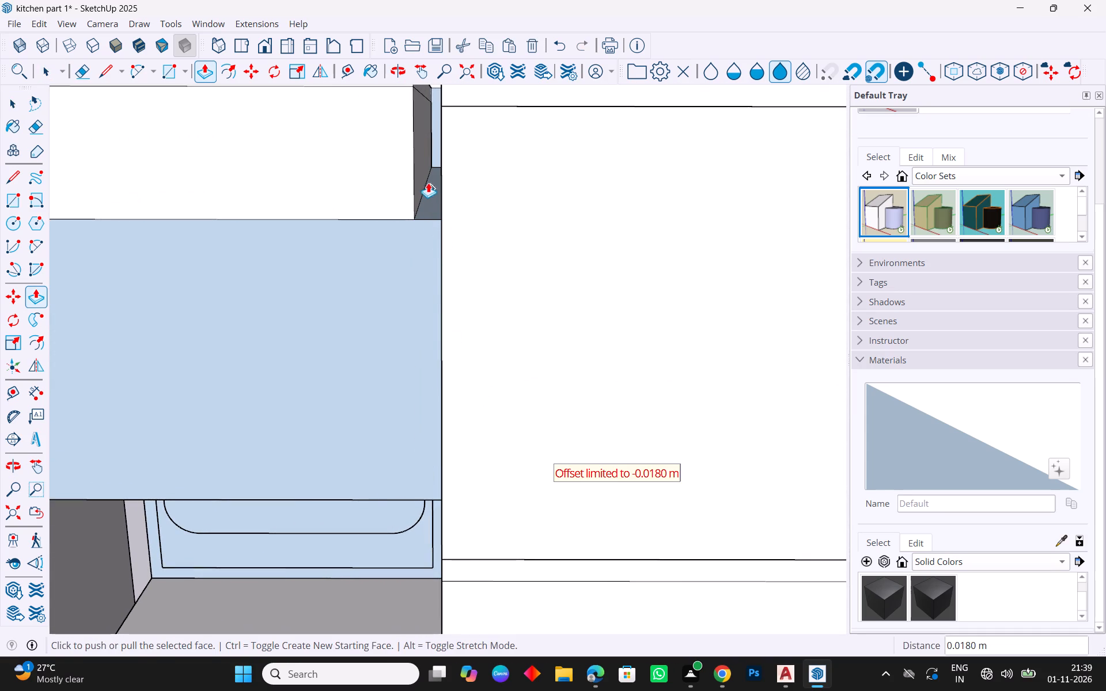
key(Escape)
key(space)
Push/Pull the side face of the white strip above the drawer box 0.018 m up to the adjacent base cabinet.
click(423, 172)
key(p)
drag(423, 172, 449, 216)
scroll(496, 360, down, 6)
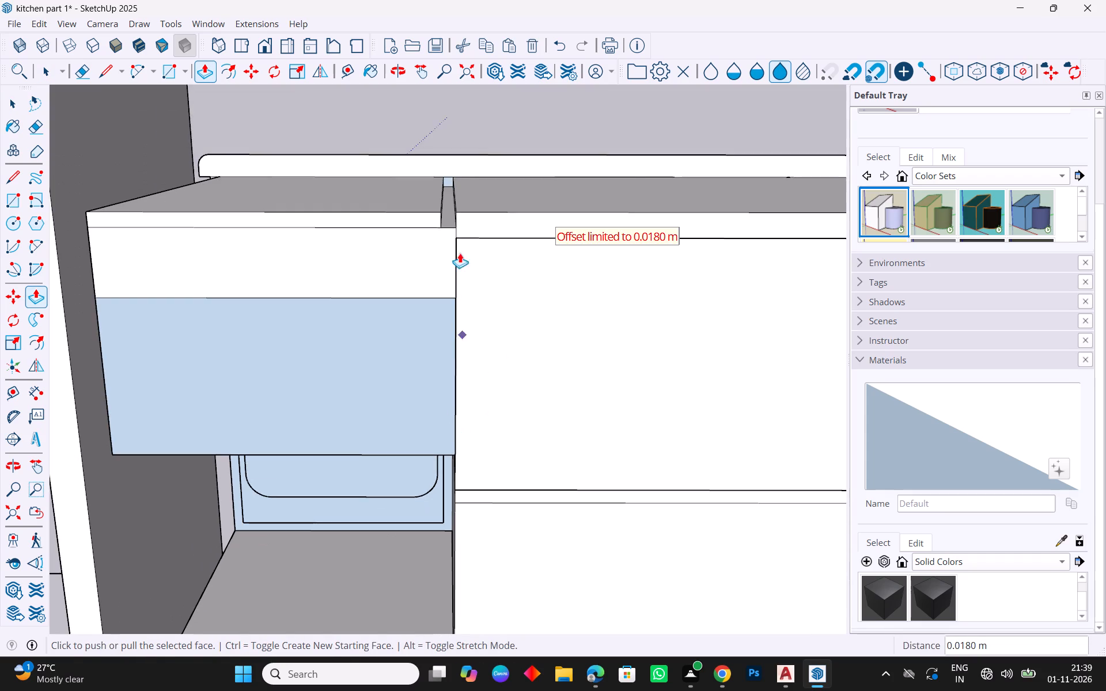
scroll(458, 197, up, 9)
key(Escape)
key(space)
Push/Pull the side face of the thin top slab above the white strip until it meets the adjacent cabinets' countertop.
click(402, 267)
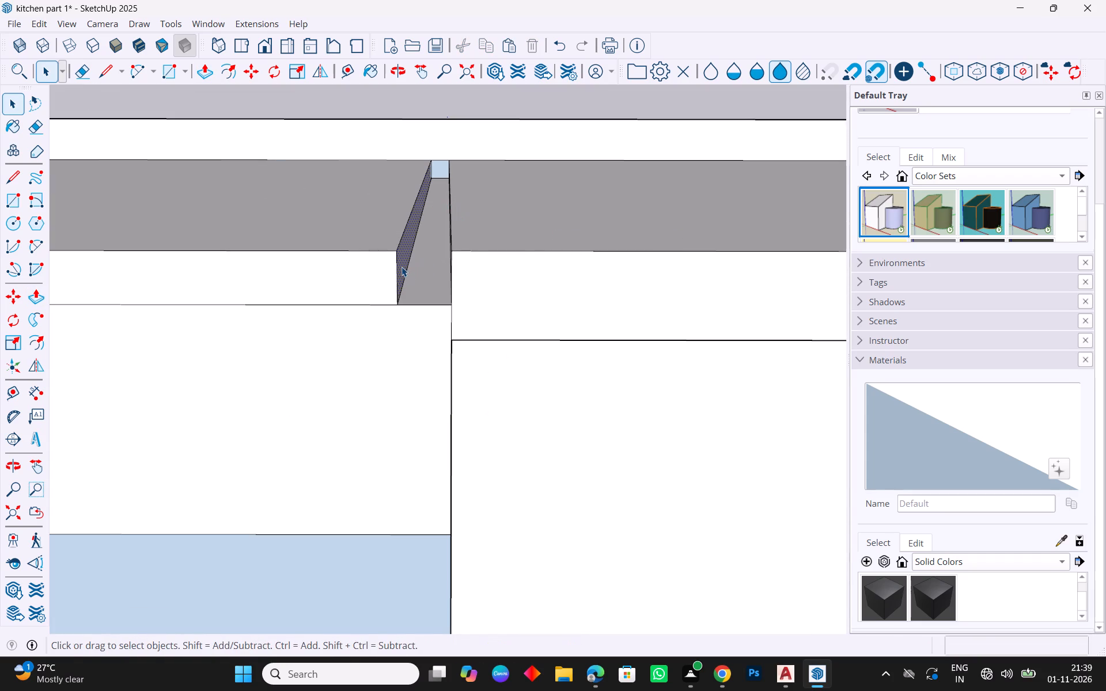
key(p)
drag(402, 267, 451, 306)
key(Escape)
scroll(362, 283, down, 16)
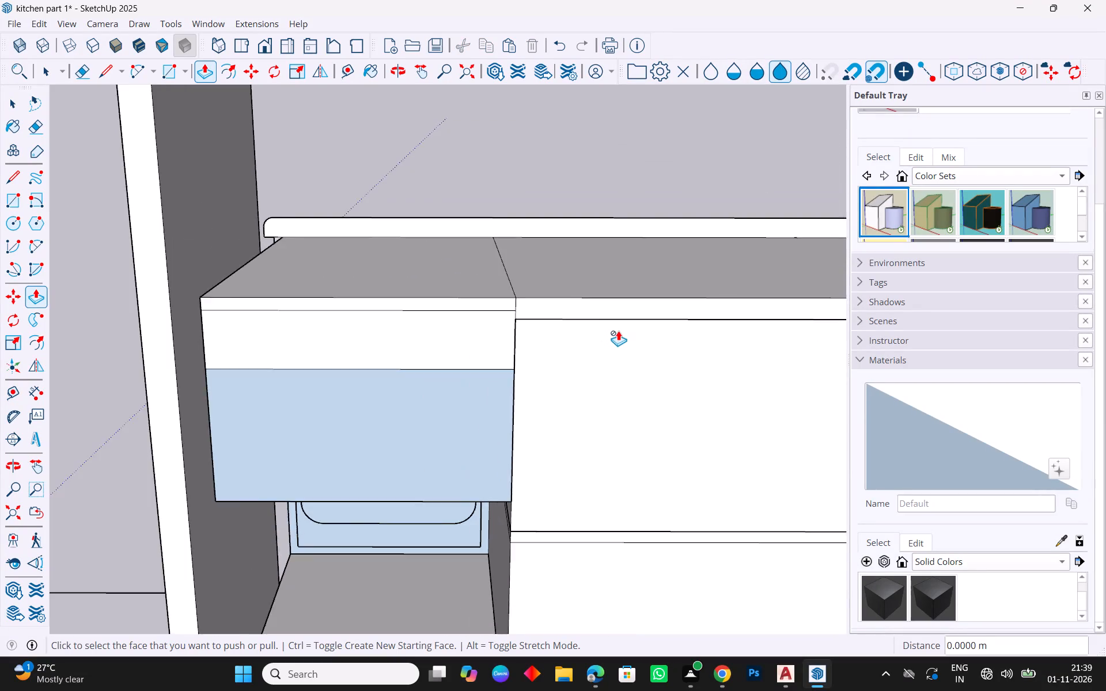
scroll(618, 331, down, 6)
middle_drag(600, 467, 603, 342)
key(Escape)
key(space)
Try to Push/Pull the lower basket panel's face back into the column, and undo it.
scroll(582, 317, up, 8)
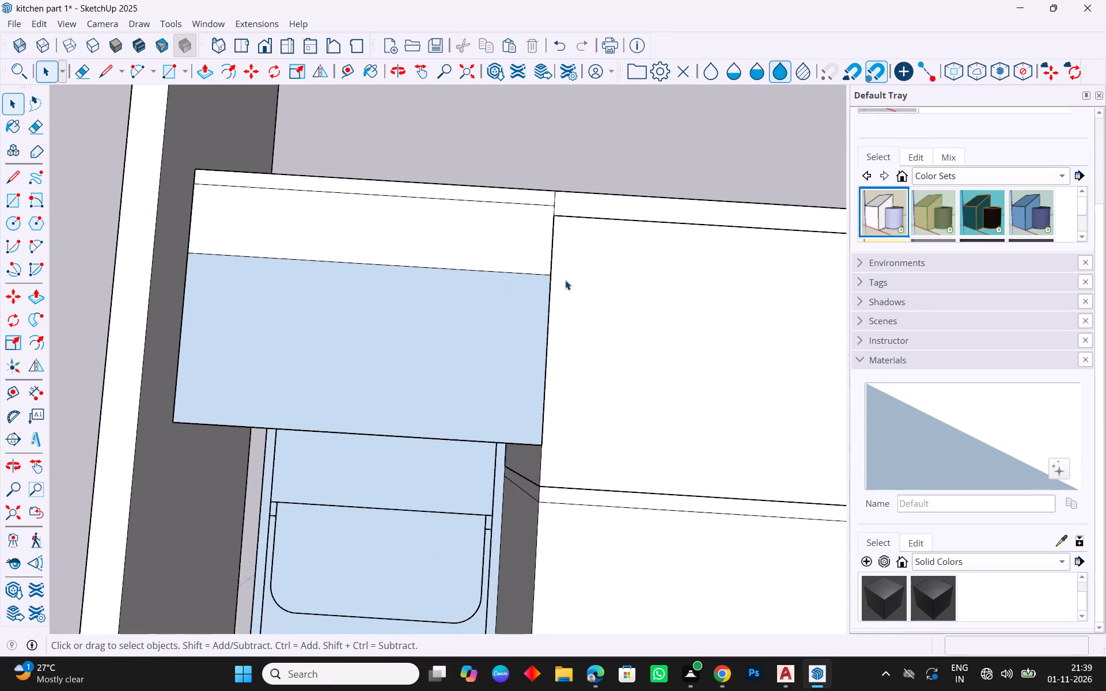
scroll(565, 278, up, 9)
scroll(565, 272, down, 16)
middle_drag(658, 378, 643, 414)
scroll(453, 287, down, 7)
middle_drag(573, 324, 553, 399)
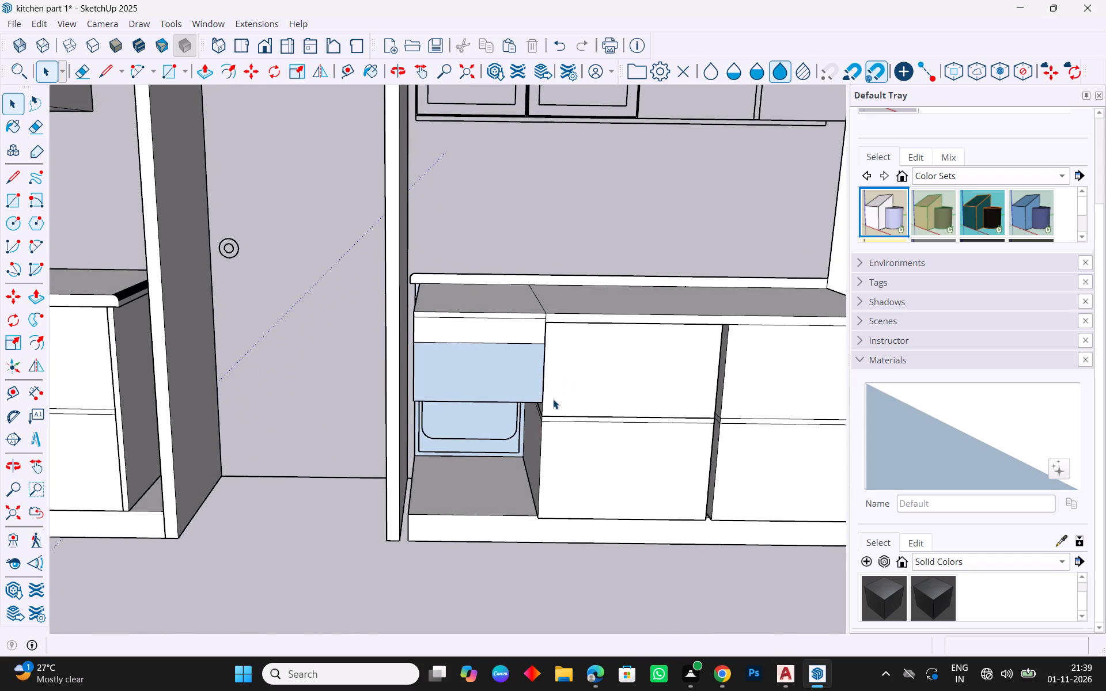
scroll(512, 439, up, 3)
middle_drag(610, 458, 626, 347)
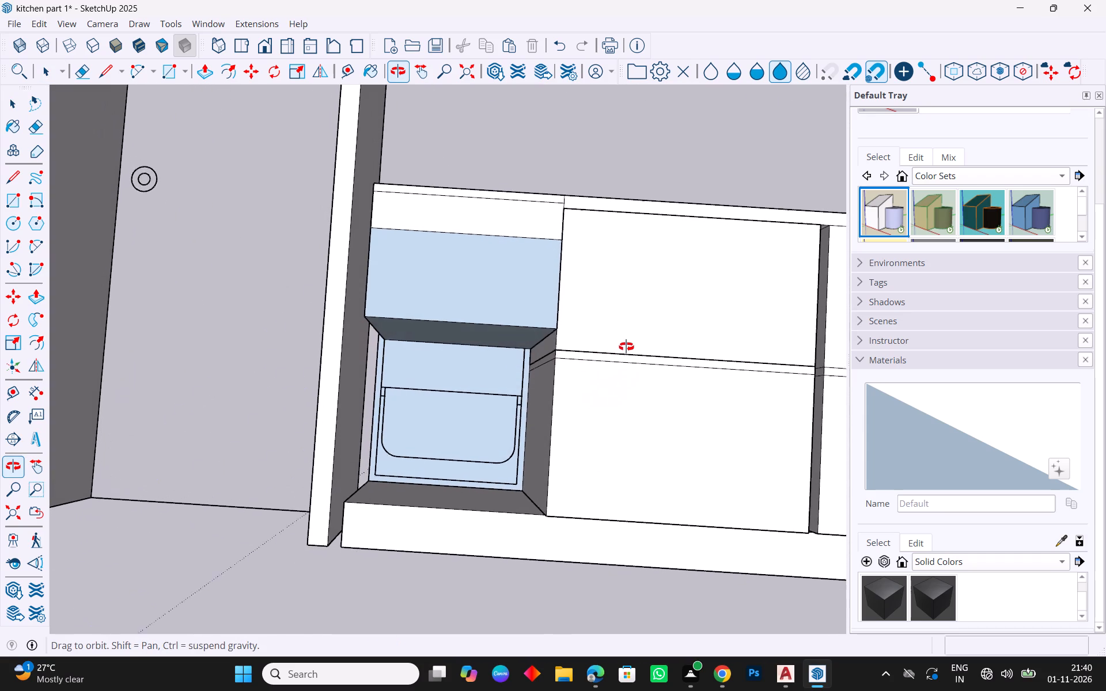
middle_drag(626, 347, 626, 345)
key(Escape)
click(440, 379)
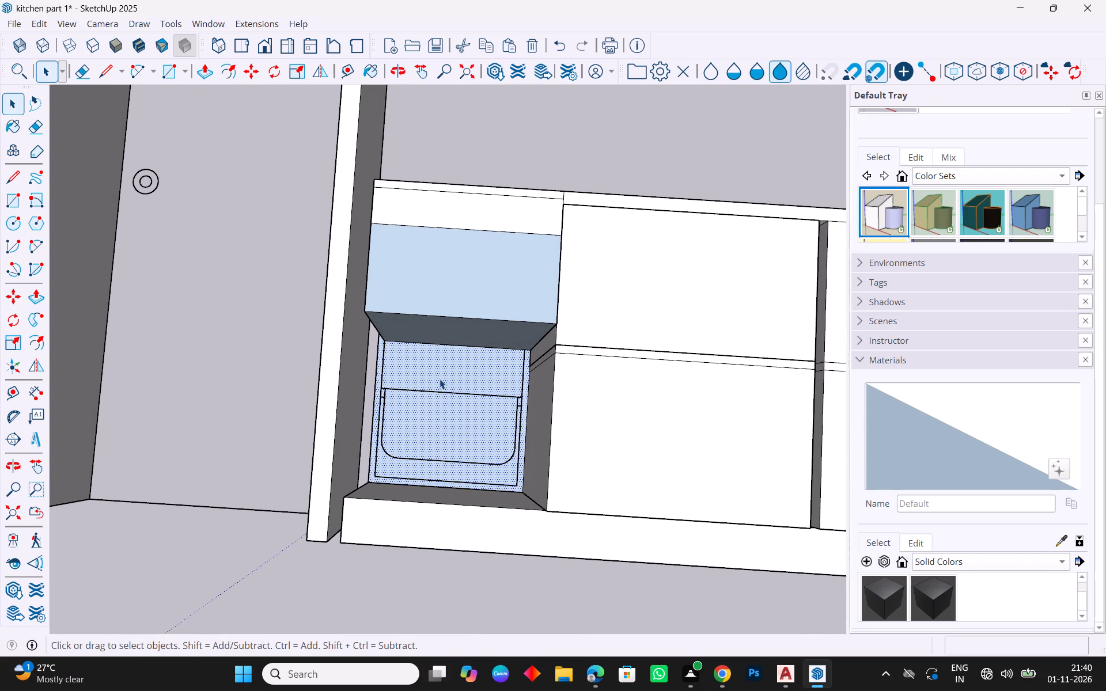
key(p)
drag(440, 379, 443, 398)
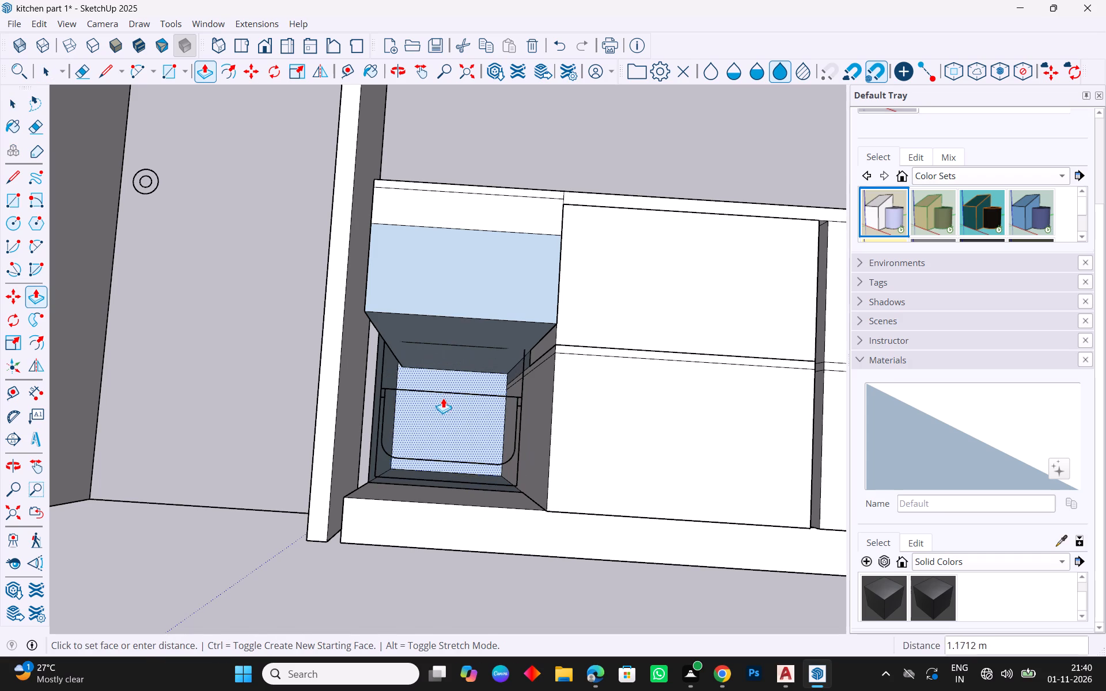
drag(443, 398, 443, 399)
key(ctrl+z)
Push/Pull the lower basket panel's face 0.62 m forward, flush with the adjacent base cabinet's front.
drag(452, 448, 452, 453)
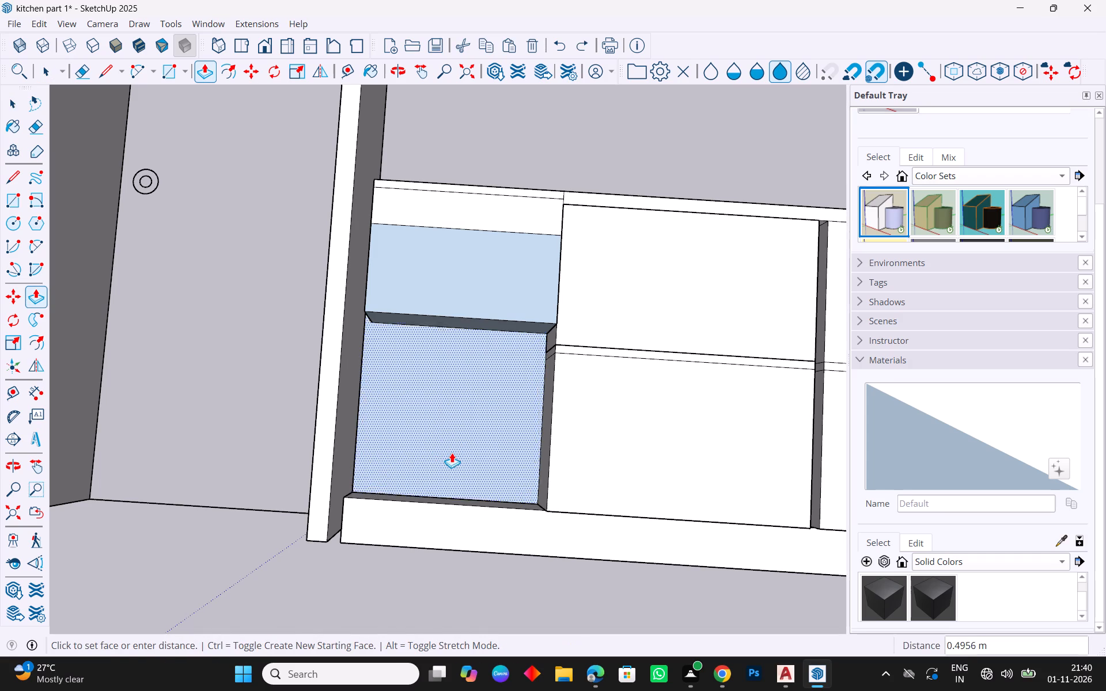
drag(452, 453, 550, 518)
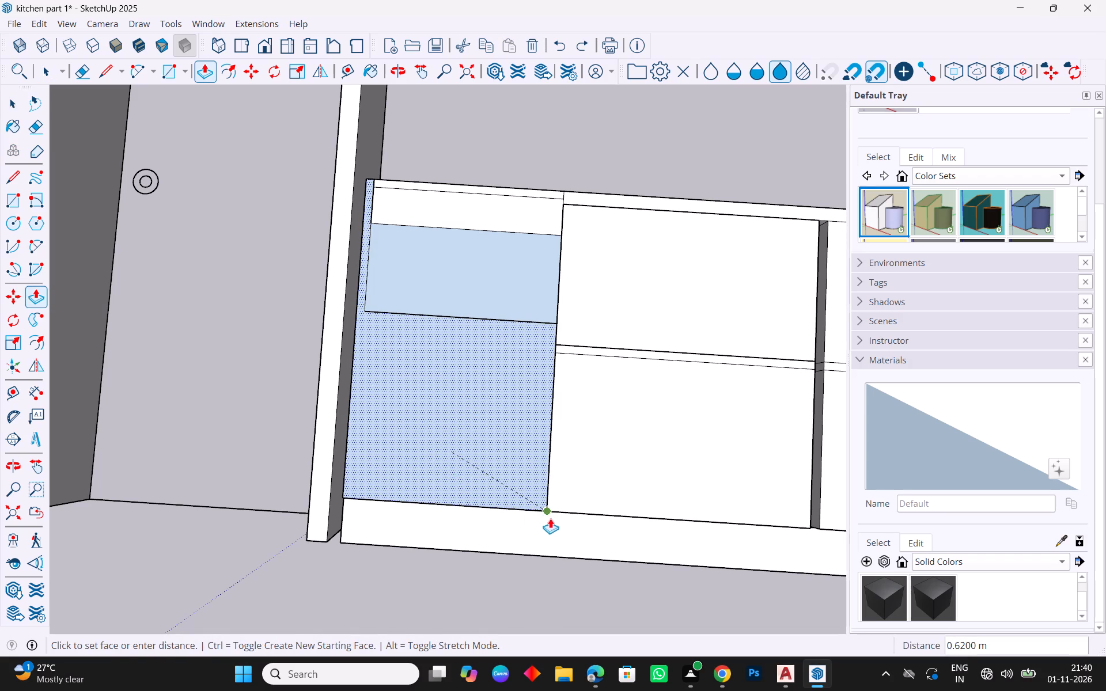
drag(550, 518, 550, 518)
middle_drag(461, 354, 506, 455)
key(Escape)
key(space)
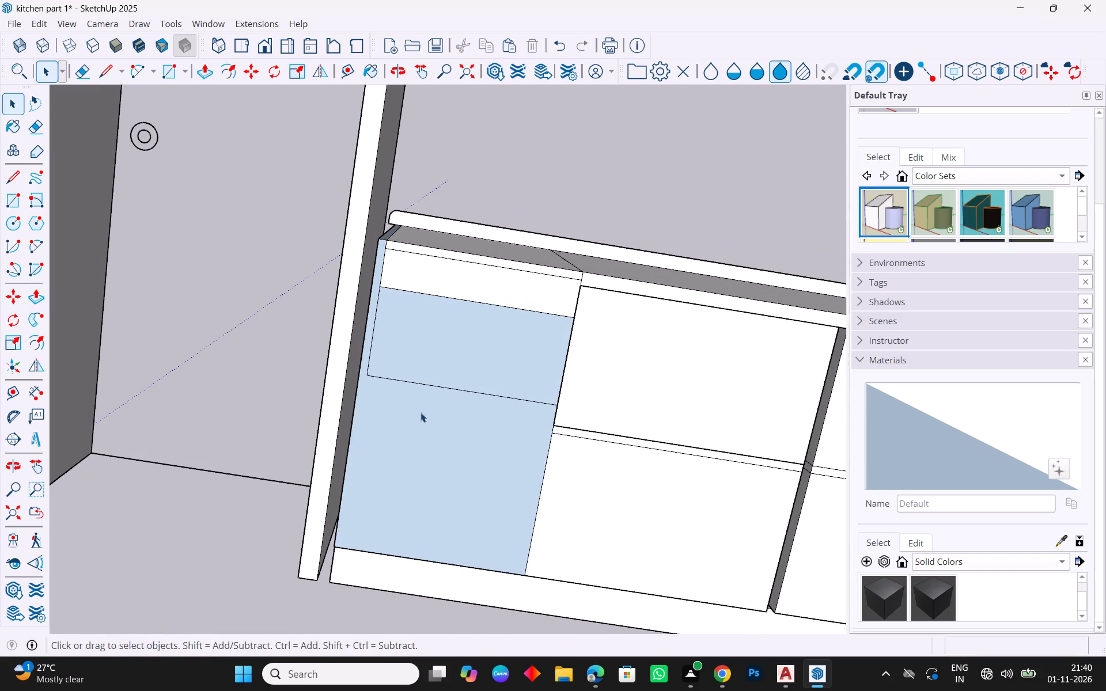
Delete the vertical edge between the drawer box's front and the narrow face strip beside the door frame.
middle_drag(430, 430, 468, 423)
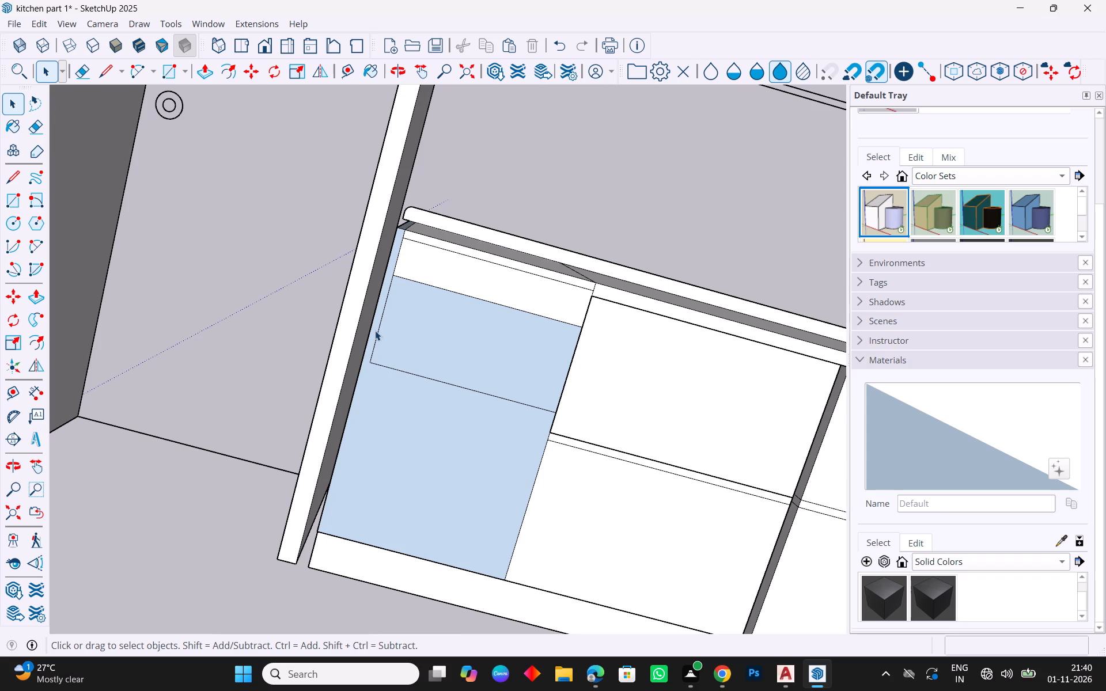
click(376, 336)
key(Delete)
key(Escape)
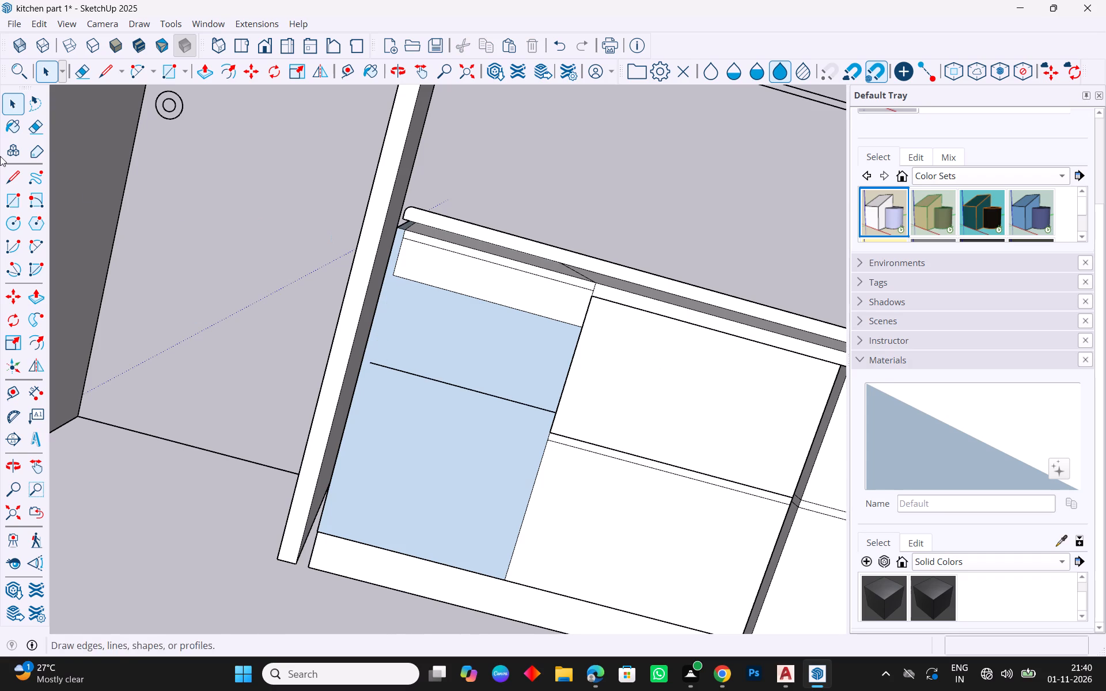
Draw a line extending the drawer front's lower edge to the column's side edge at the door frame.
click(13, 185)
drag(373, 361, 365, 359)
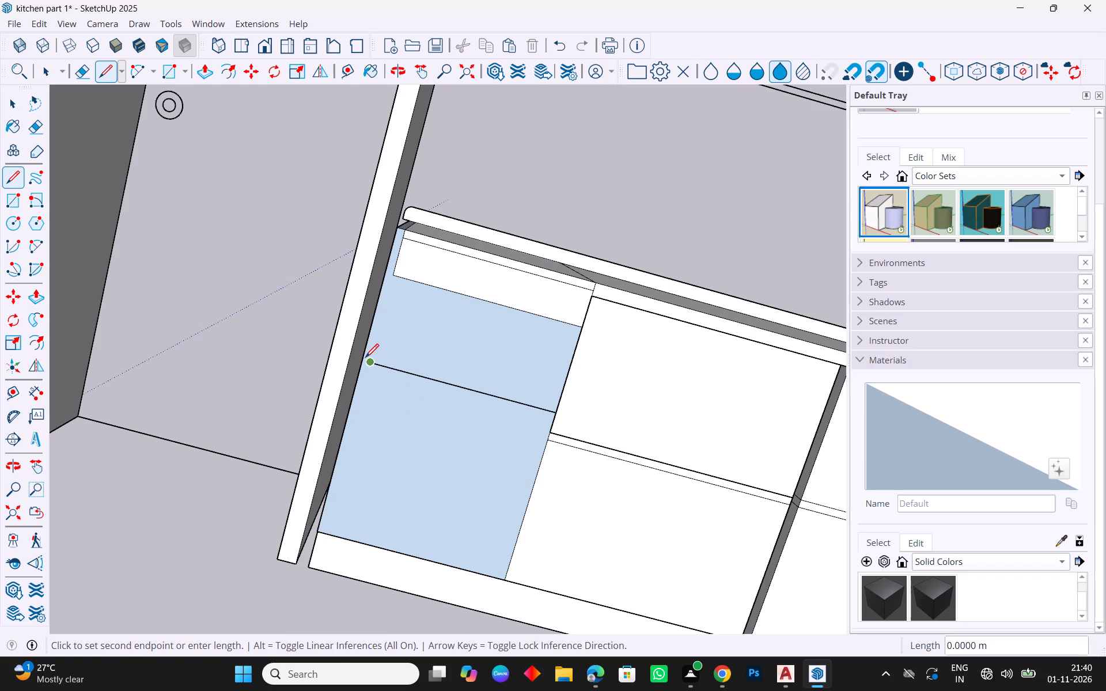
drag(365, 359, 360, 359)
key(Escape)
Delete the two short vertical edges separating the upper drawer front and the thin strip above it from the strip beside the door frame.
scroll(378, 302, down, 4)
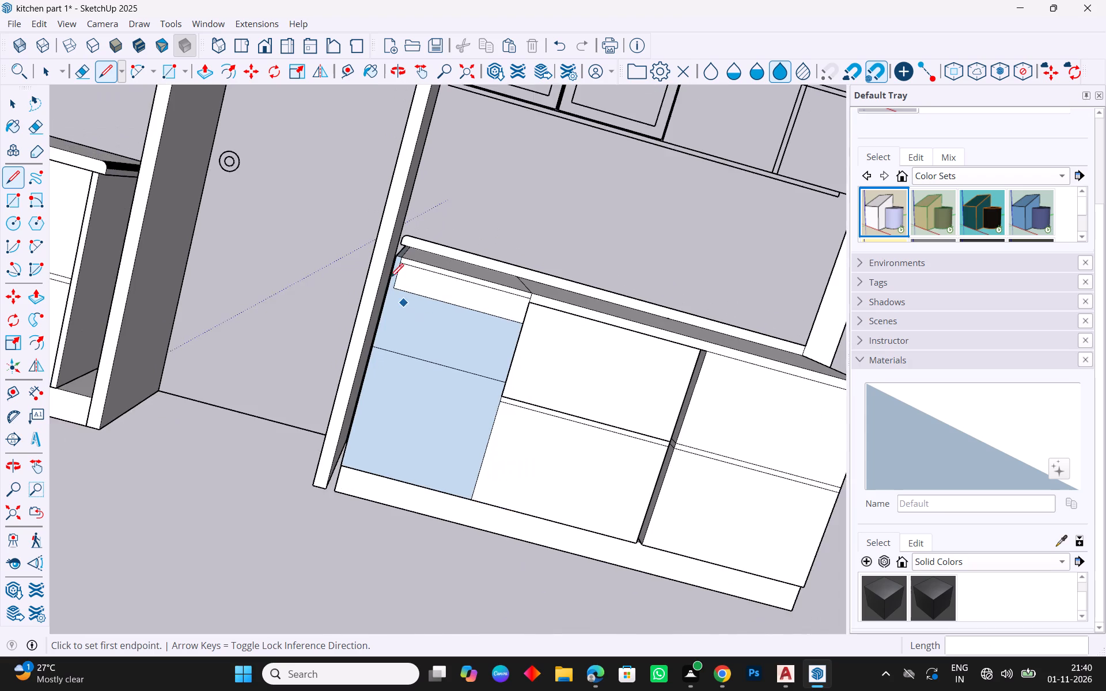
key(Escape)
scroll(390, 276, up, 9)
key(space)
click(399, 271)
click(400, 278)
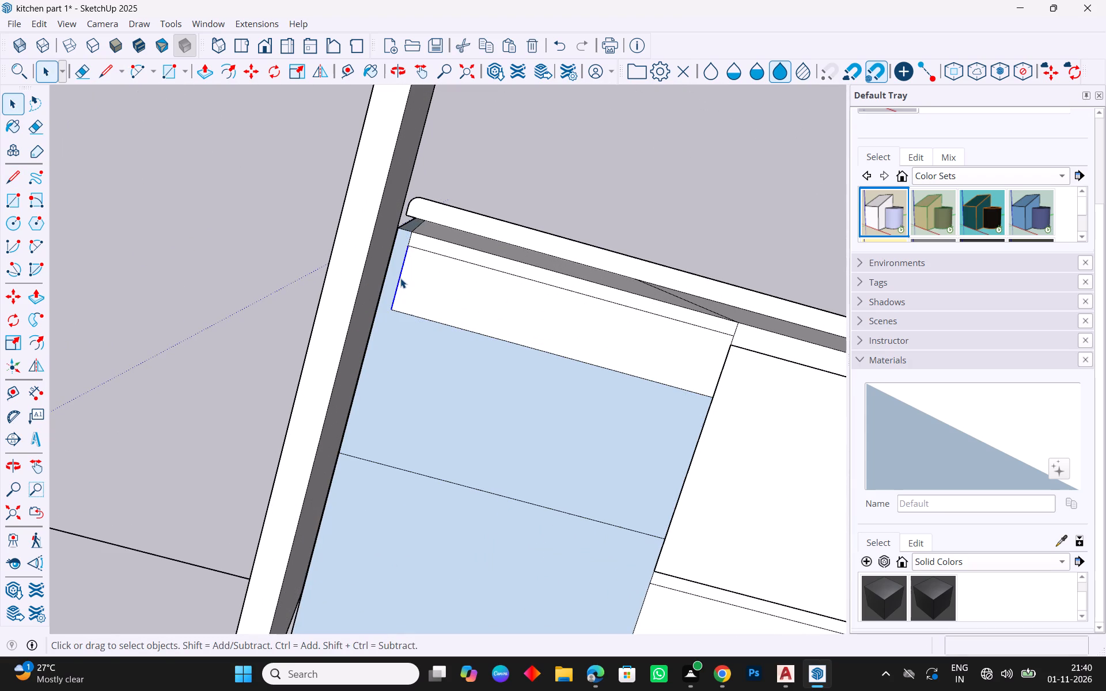
key(Delete)
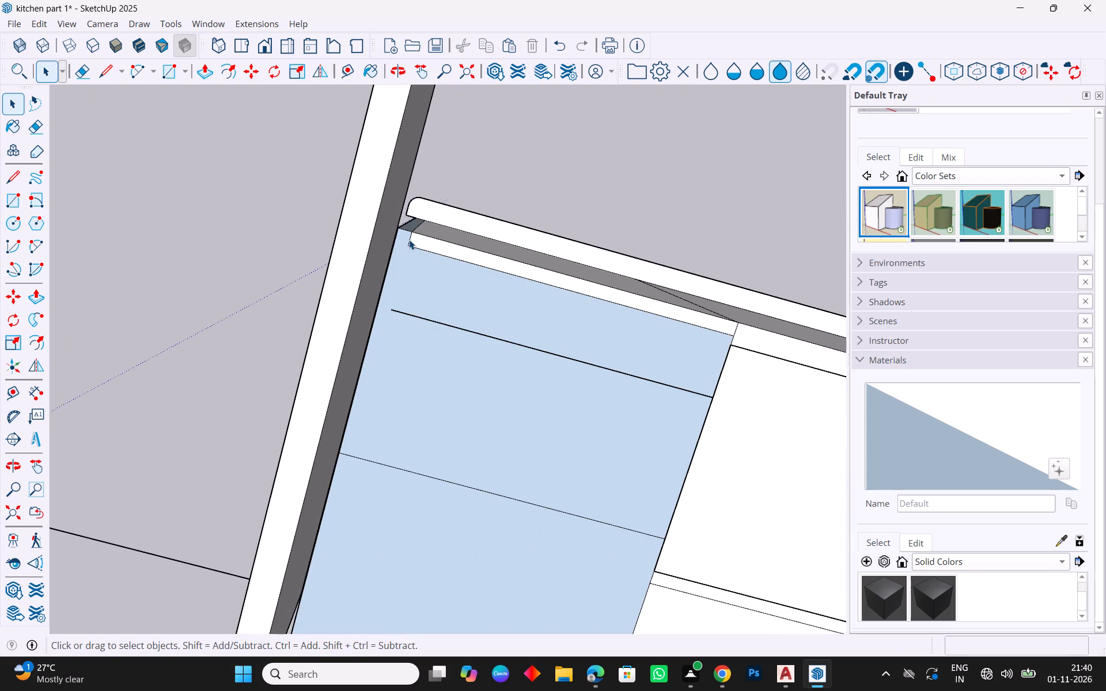
click(409, 240)
key(Delete)
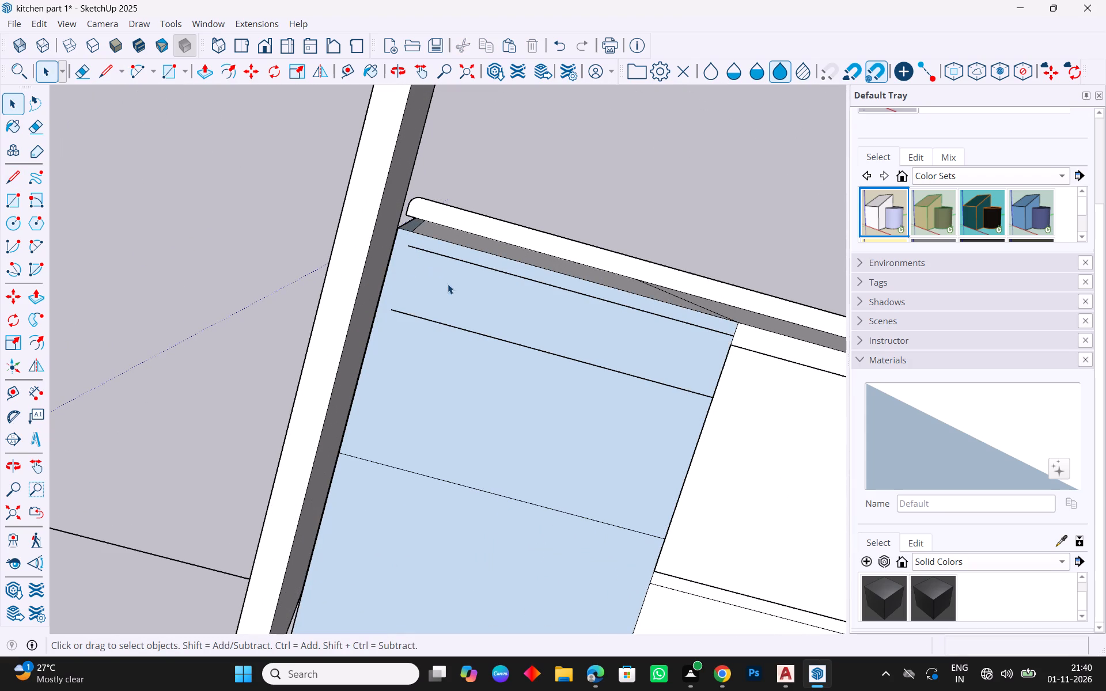
Draw lines extending the upper drawer front's lower and upper edges to the column's side edge at the door frame.
click(12, 179)
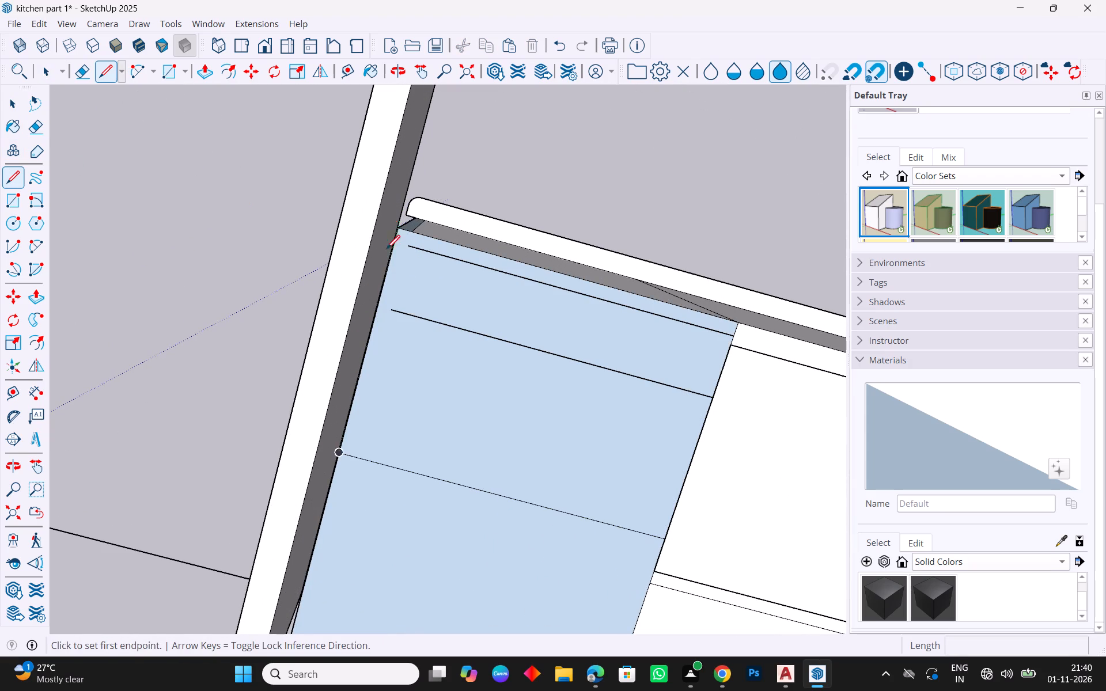
click(393, 309)
click(381, 308)
right_click(381, 307)
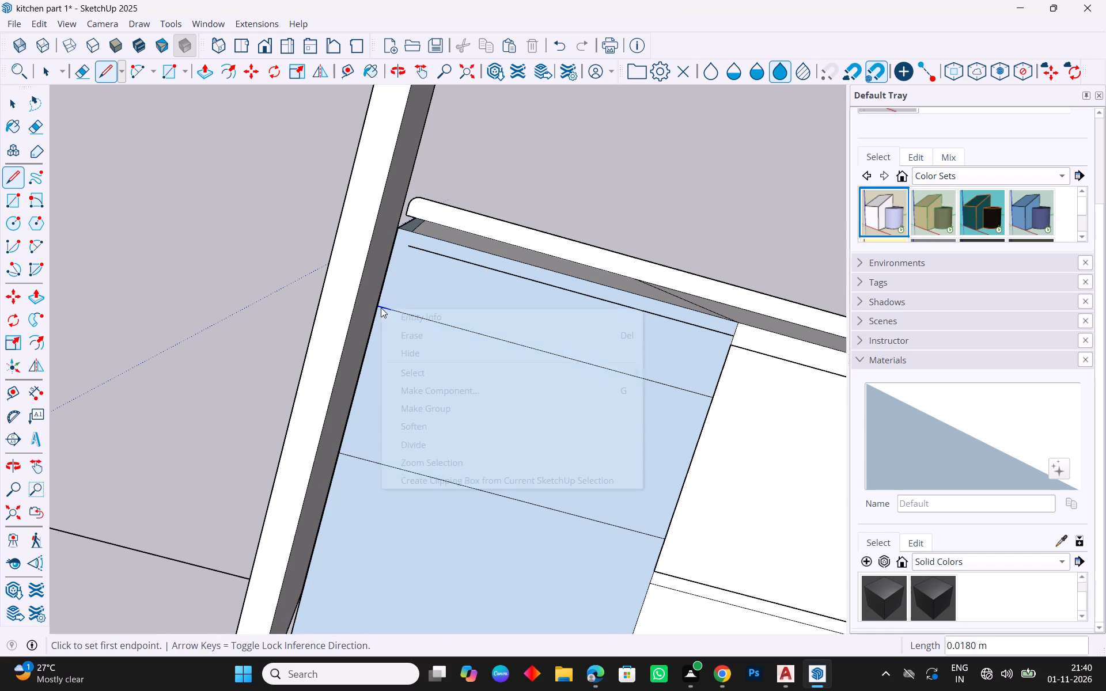
click(258, 290)
click(225, 282)
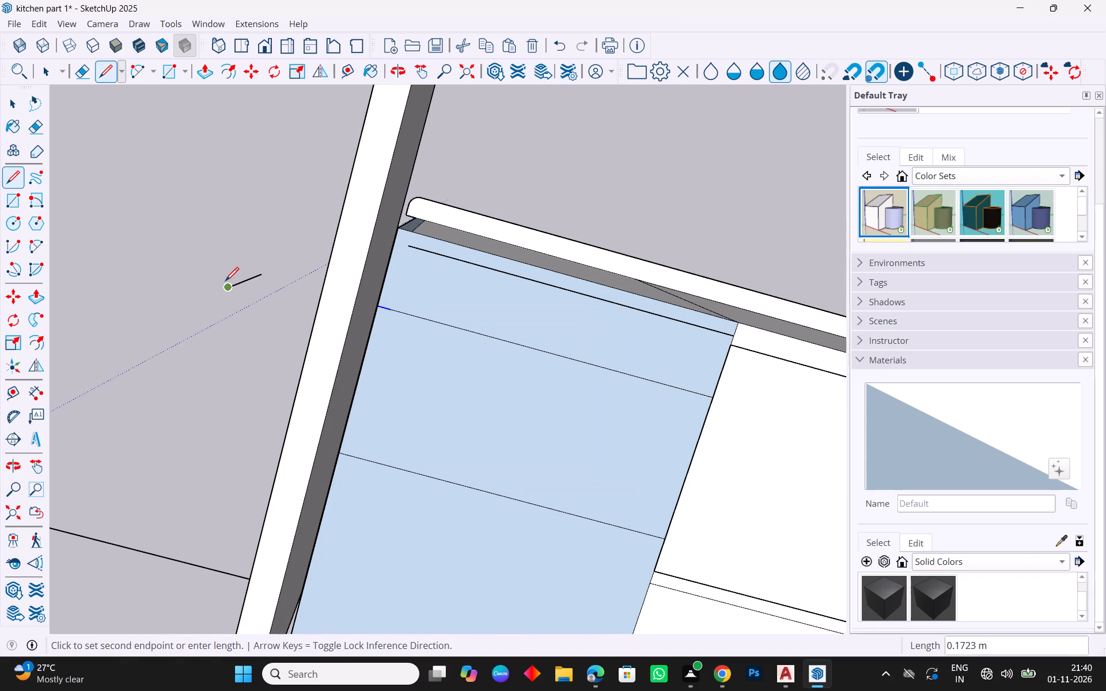
key(Escape)
key(Escape)
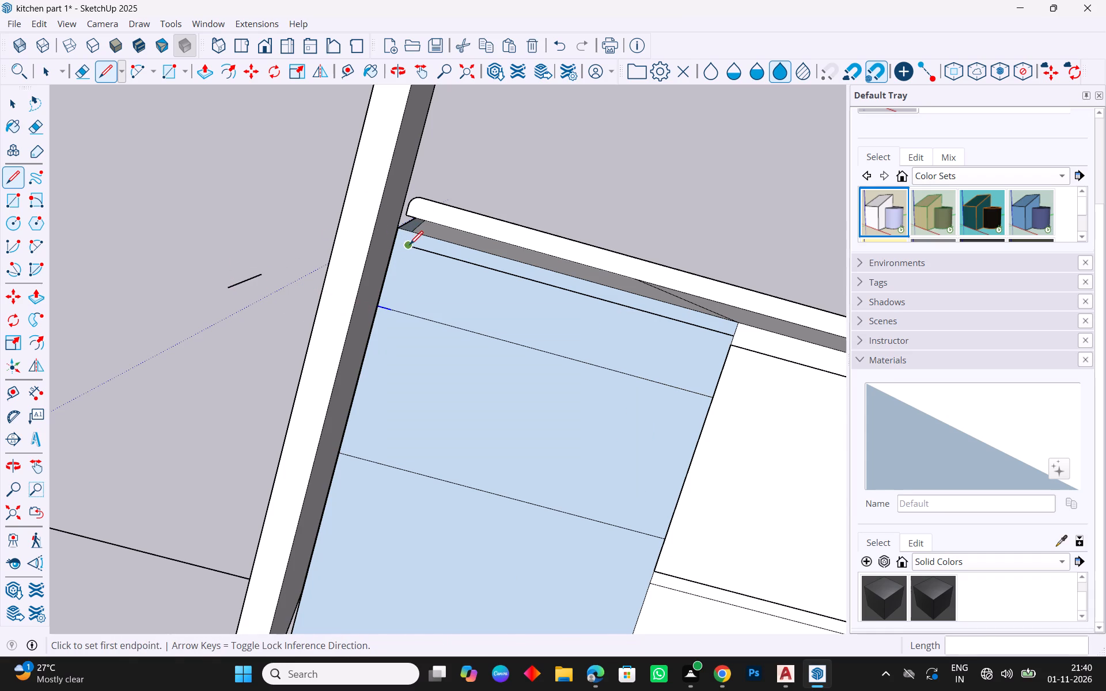
drag(410, 248, 404, 248)
click(394, 242)
key(Escape)
Delete the stray line drawn in the door area beside the frame.
key(space)
drag(270, 242, 211, 304)
key(Escape)
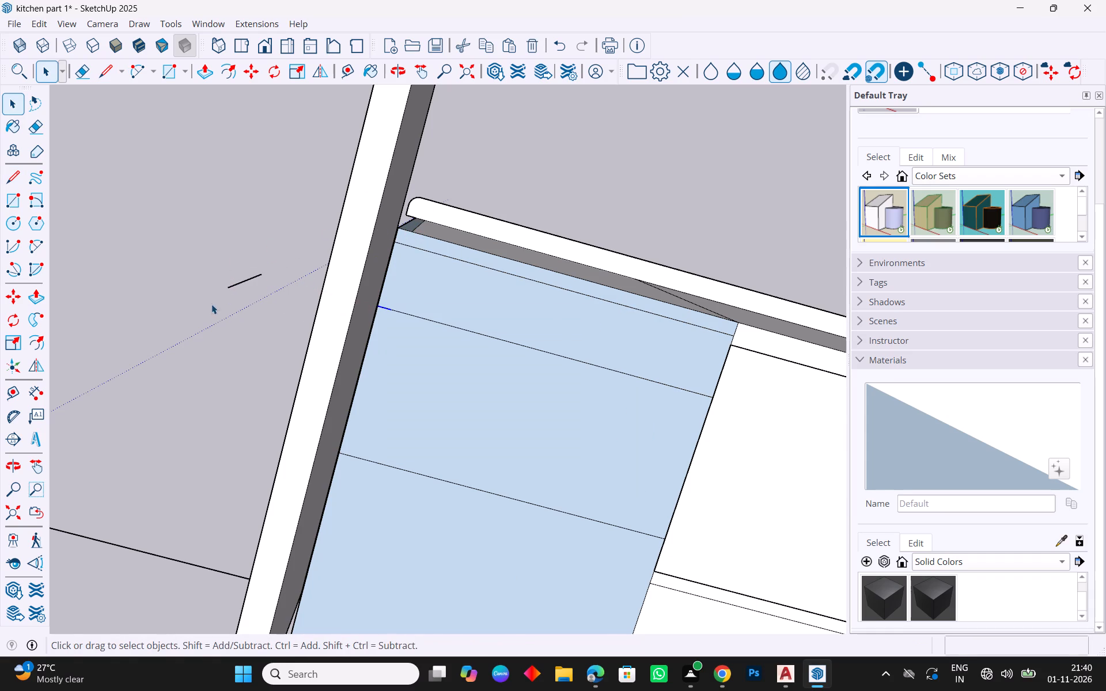
drag(211, 304, 211, 305)
drag(294, 241, 214, 305)
key(Delete)
Make a group from the narrow rounded-end countertop edge face above the base cabinets.
scroll(416, 268, down, 5)
scroll(430, 391, down, 3)
middle_drag(697, 396, 628, 370)
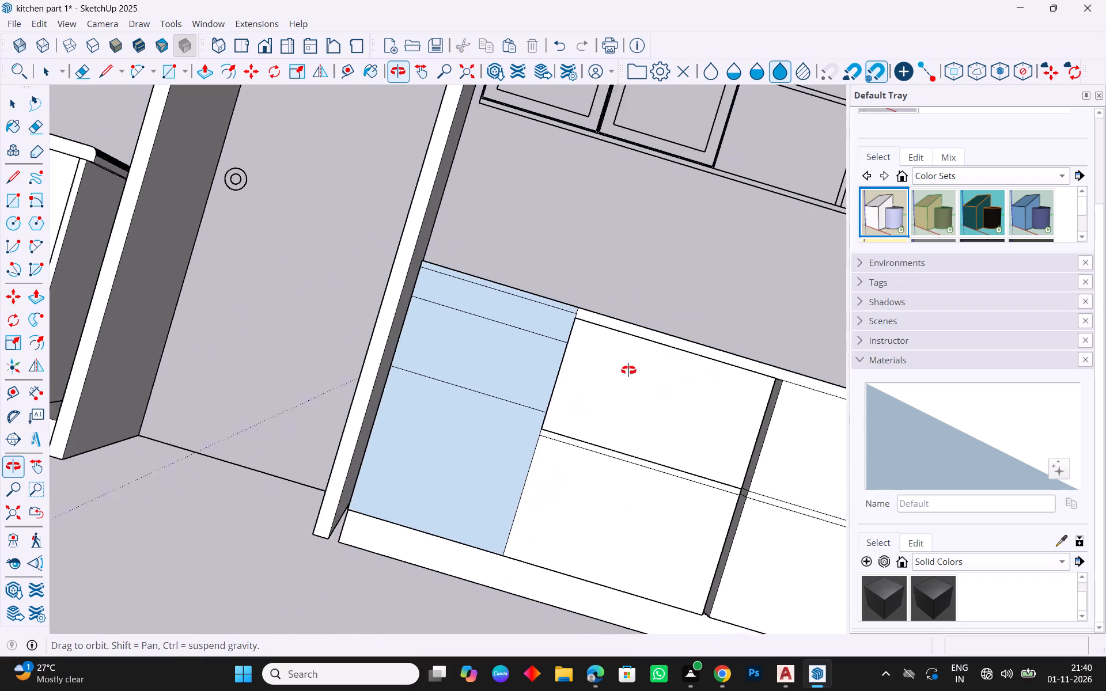
middle_drag(628, 370, 699, 450)
scroll(309, 274, down, 8)
middle_drag(779, 477, 783, 446)
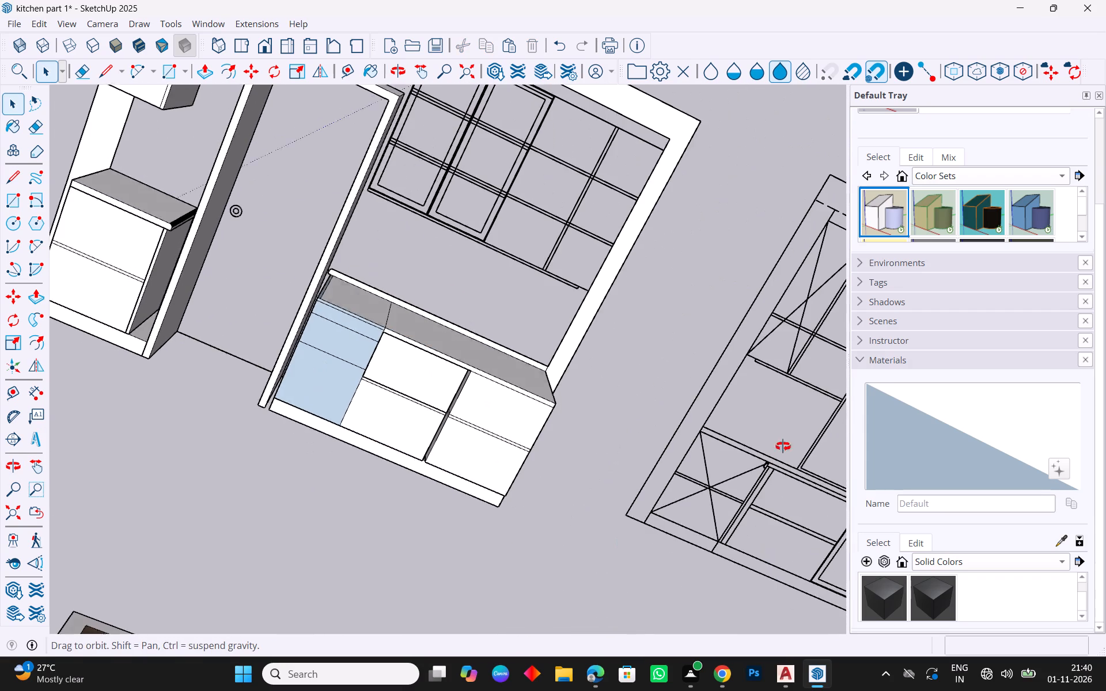
middle_drag(783, 446, 883, 350)
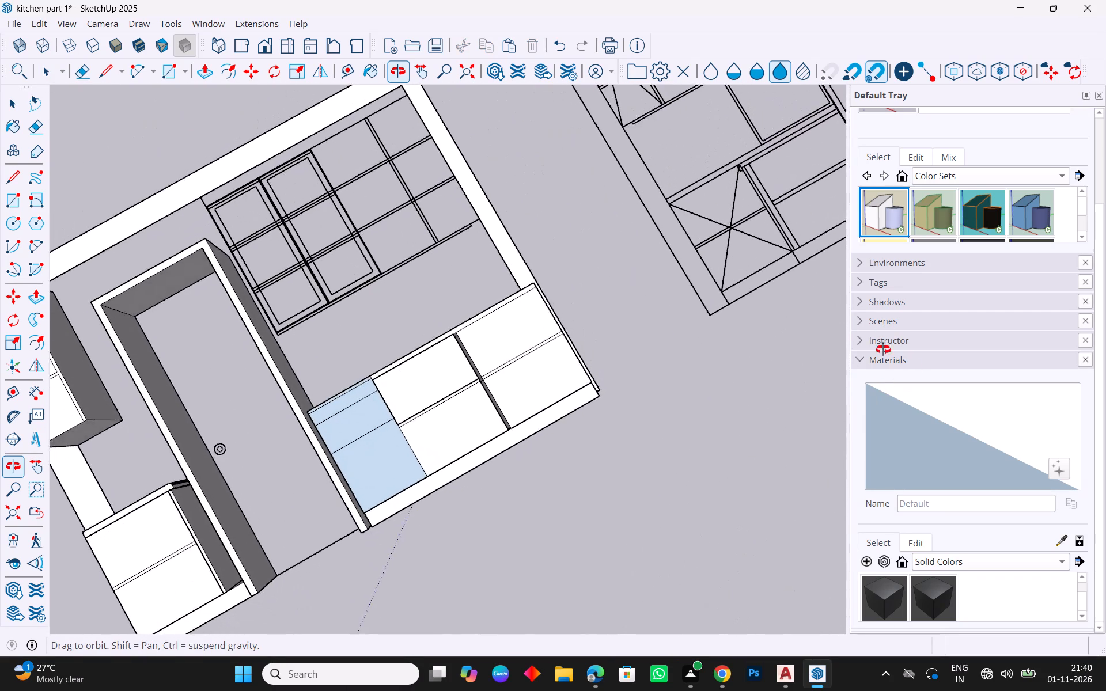
middle_drag(883, 350, 905, 502)
middle_drag(376, 316, 386, 423)
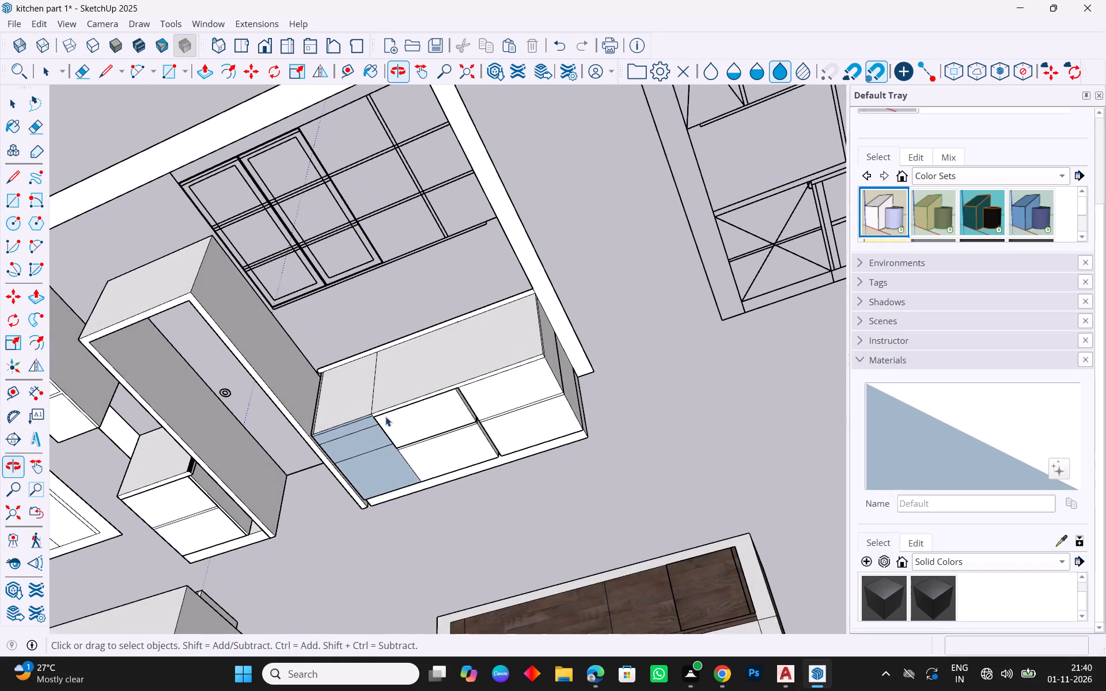
scroll(371, 385, up, 9)
middle_drag(354, 341, 353, 308)
click(354, 320)
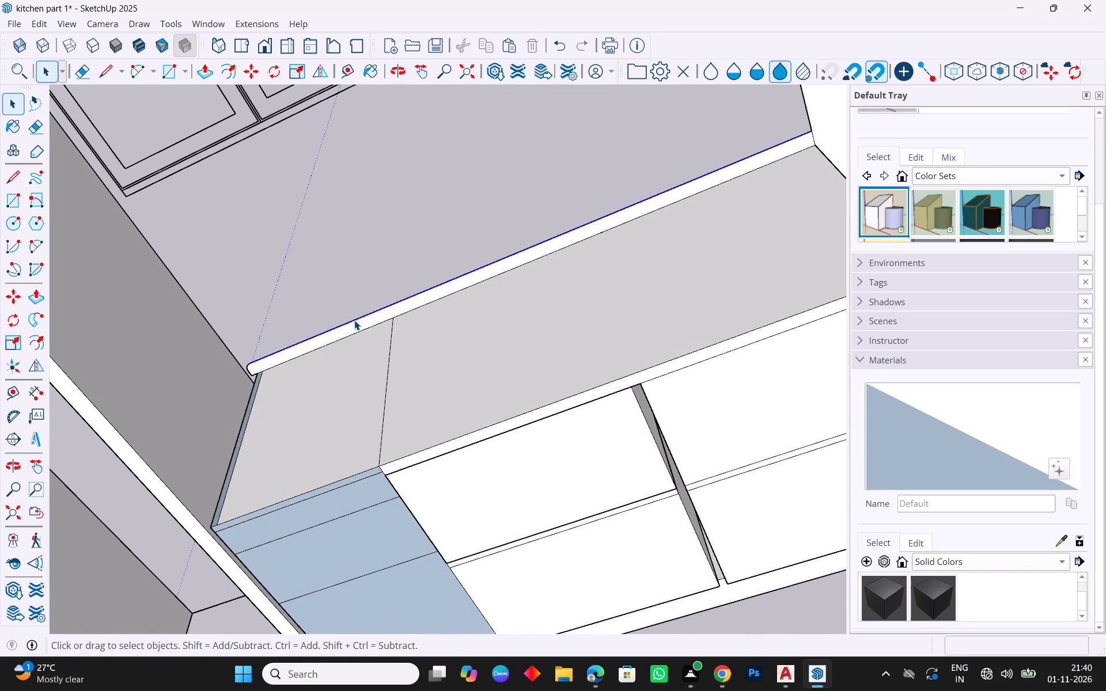
click(356, 324)
right_click(356, 325)
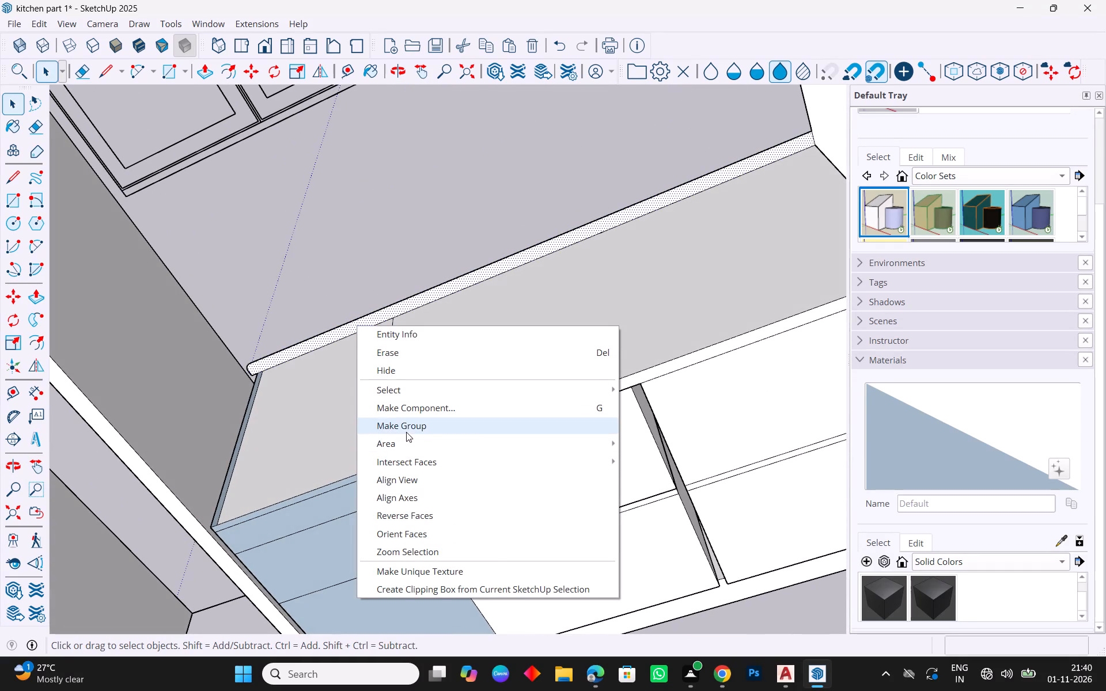
click(406, 432)
Inside the countertop group, Push/Pull the strip's face 0.62 m forward over the base cabinets, and close the group.
double_click(346, 329)
key(p)
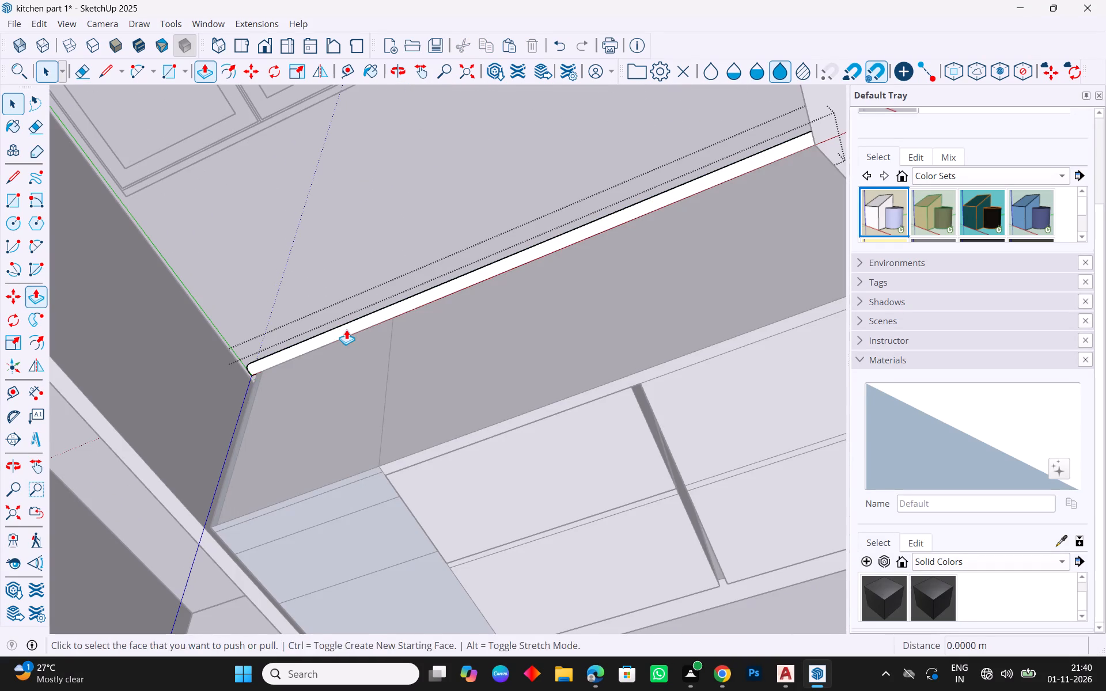
drag(346, 329, 380, 465)
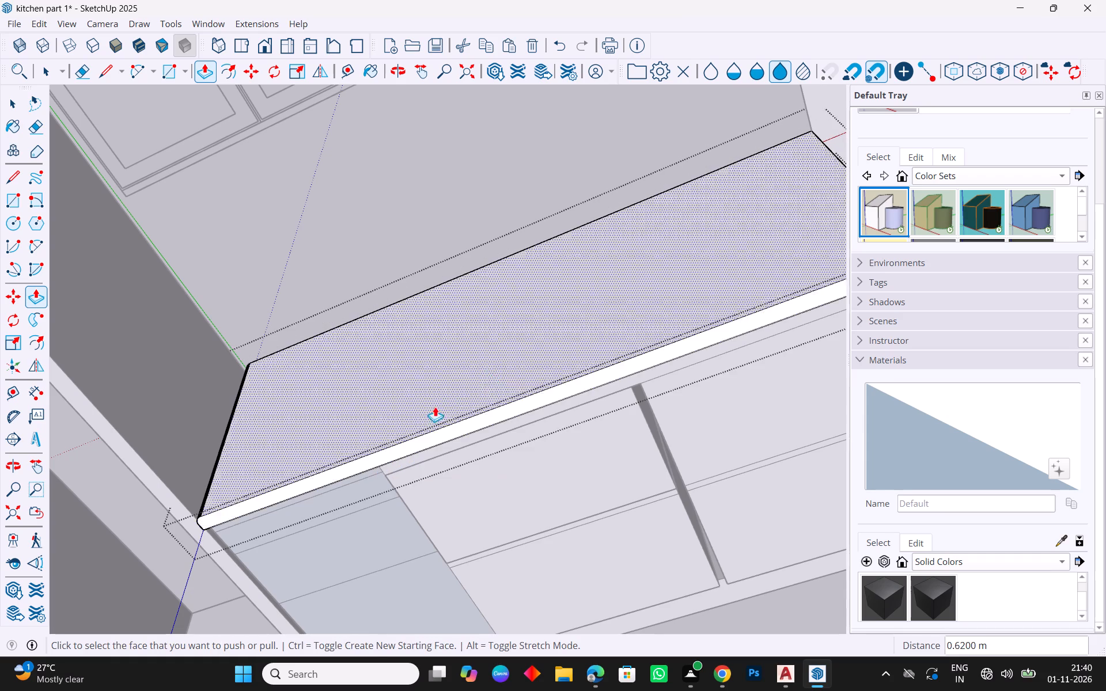
key(Escape)
scroll(498, 363, down, 5)
middle_drag(774, 345, 679, 305)
key(Escape)
key(space)
scroll(648, 310, down, 7)
click(659, 407)
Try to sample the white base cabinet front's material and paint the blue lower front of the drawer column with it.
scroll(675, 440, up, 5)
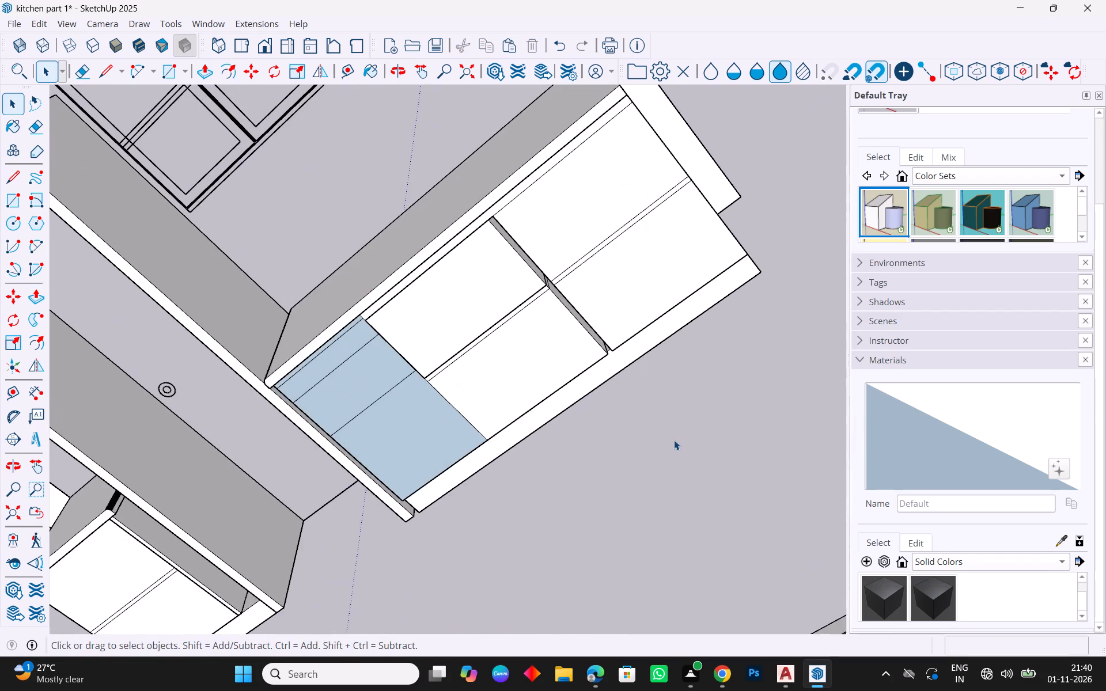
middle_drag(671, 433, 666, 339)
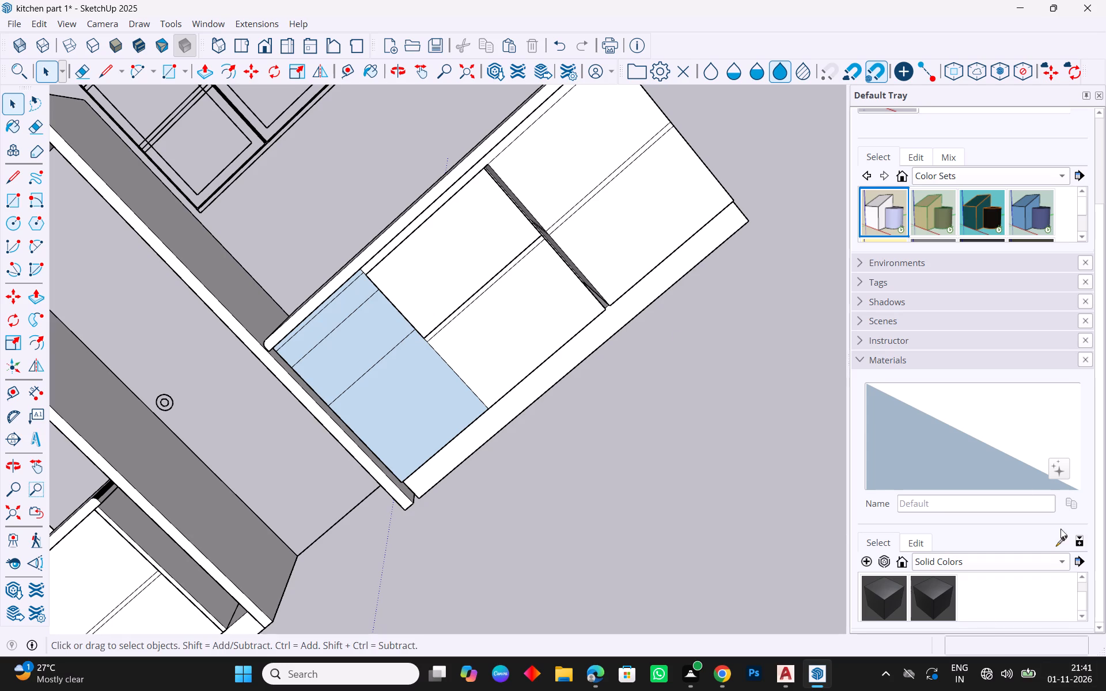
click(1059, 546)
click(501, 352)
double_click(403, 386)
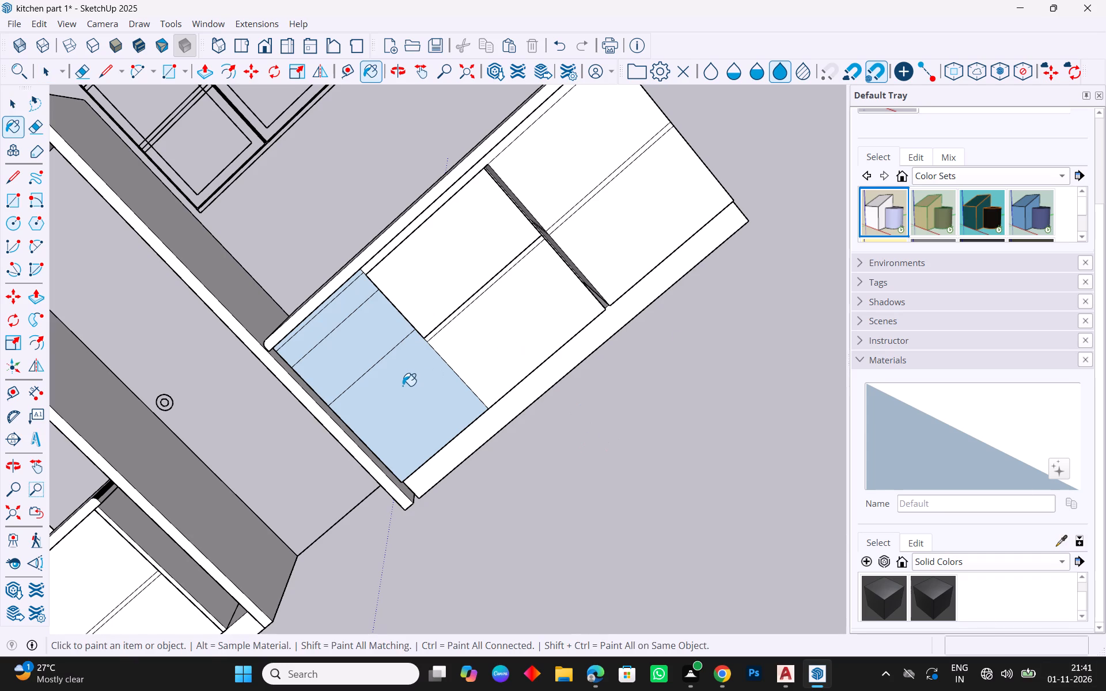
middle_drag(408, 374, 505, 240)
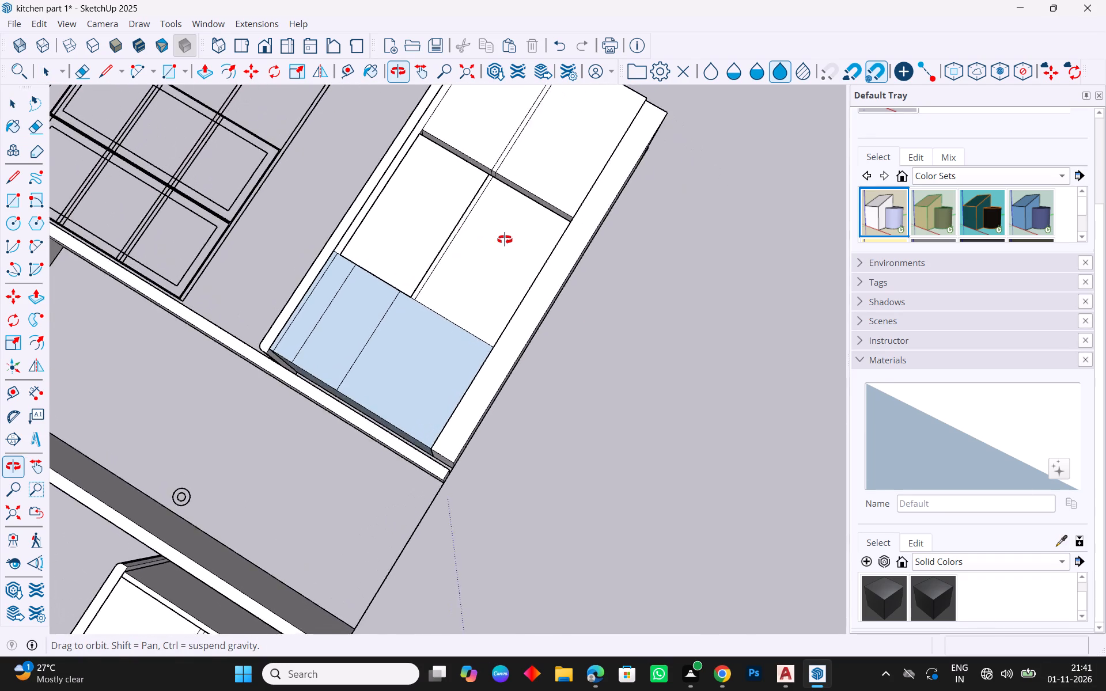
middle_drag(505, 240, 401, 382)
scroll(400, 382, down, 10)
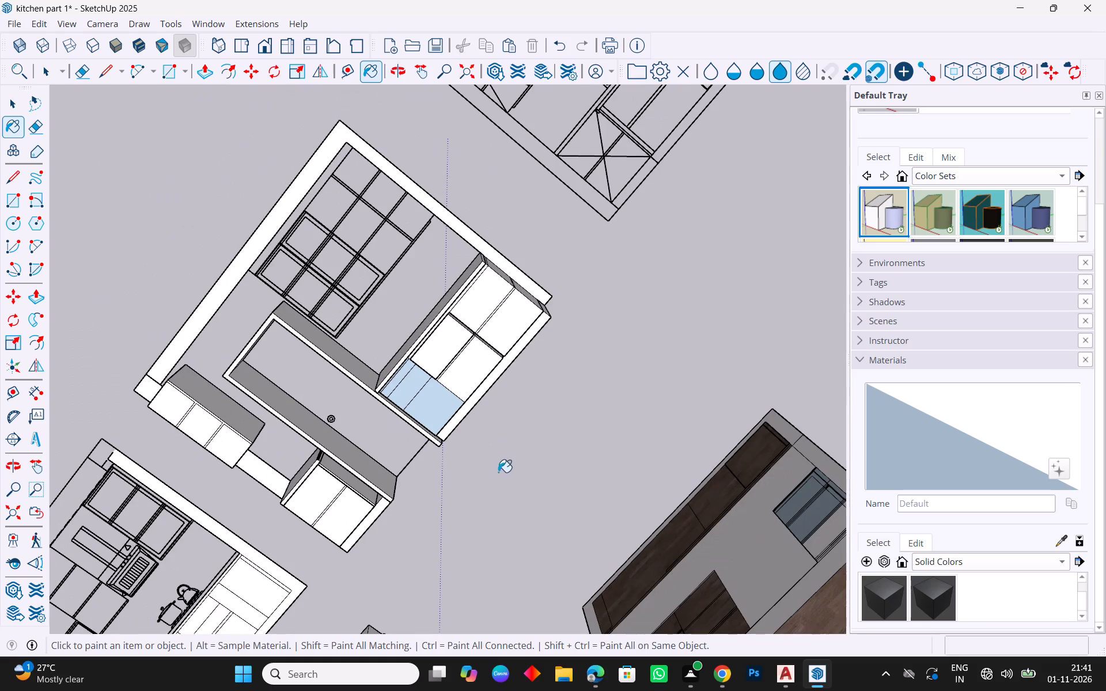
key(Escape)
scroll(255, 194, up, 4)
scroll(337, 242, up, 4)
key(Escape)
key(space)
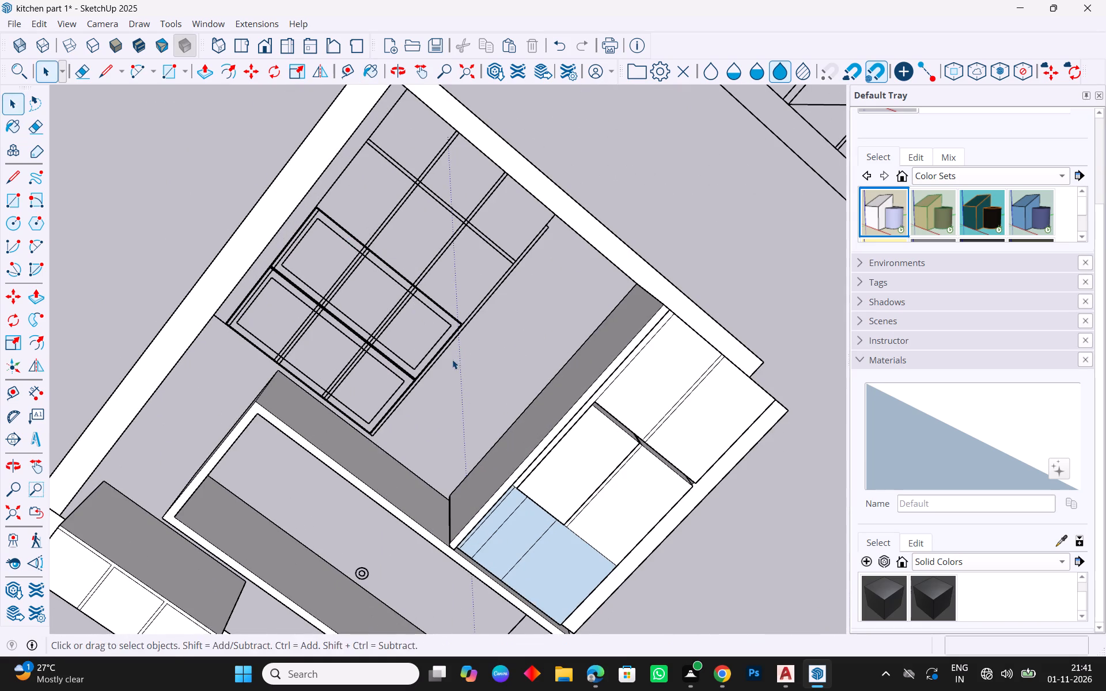
Draw a 0.44 × 0.331 m rectangle over the top open shelf bay of the wall cabinet, directly beside the framed doors.
middle_drag(451, 359, 416, 252)
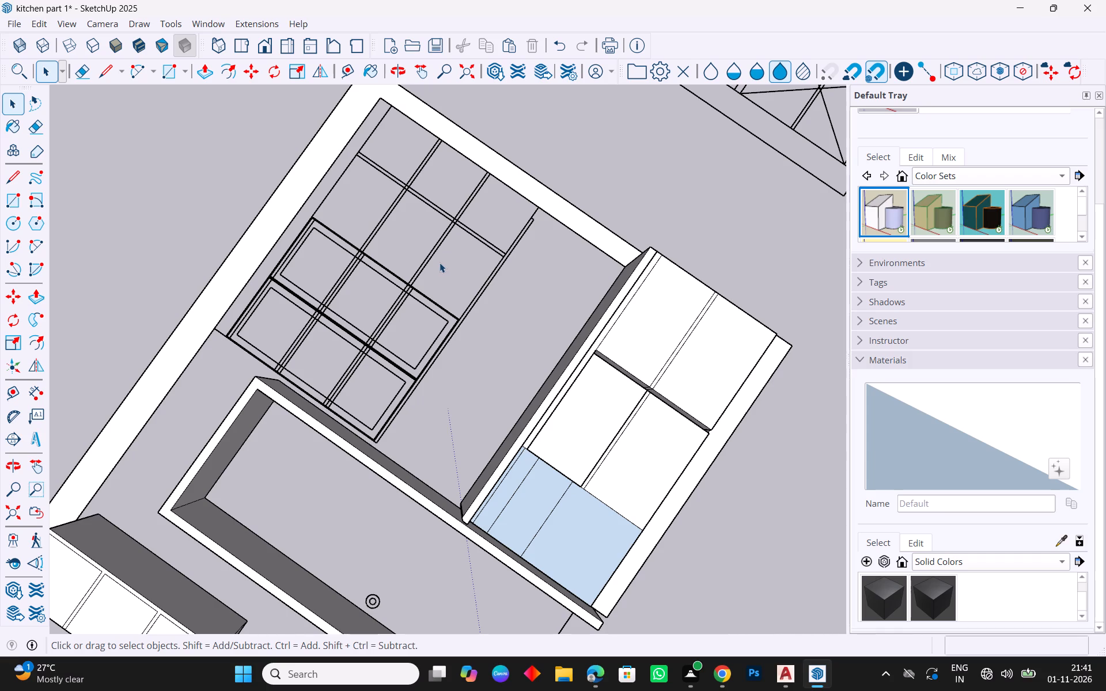
scroll(440, 263, up, 4)
middle_drag(602, 448, 575, 388)
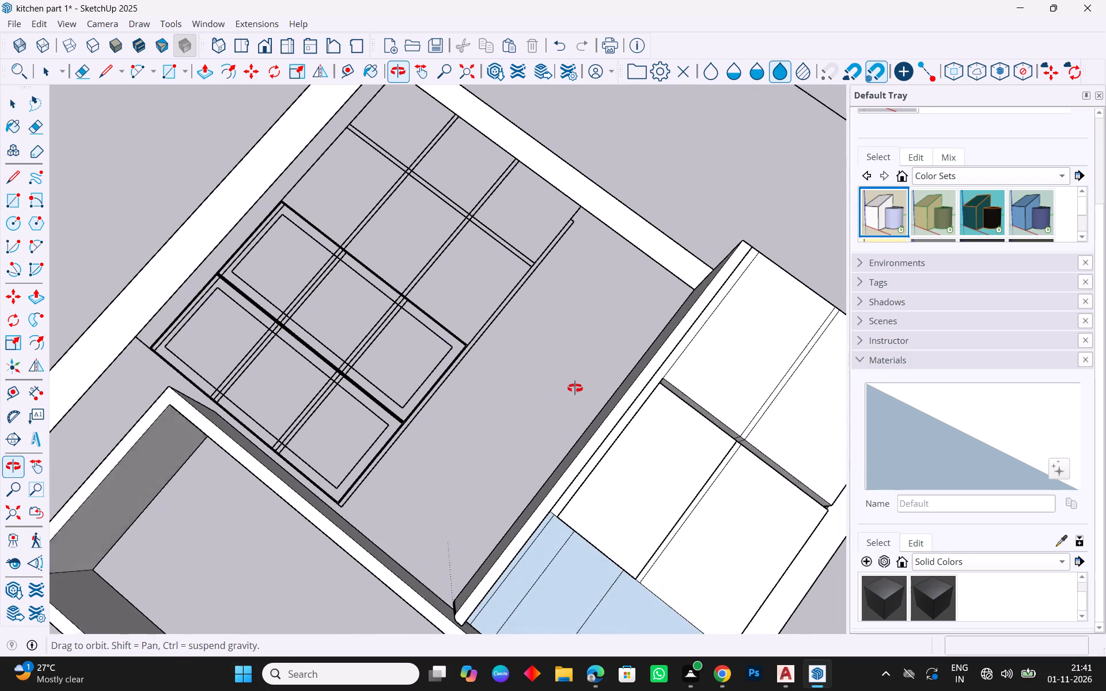
middle_drag(575, 388, 566, 497)
scroll(360, 370, down, 4)
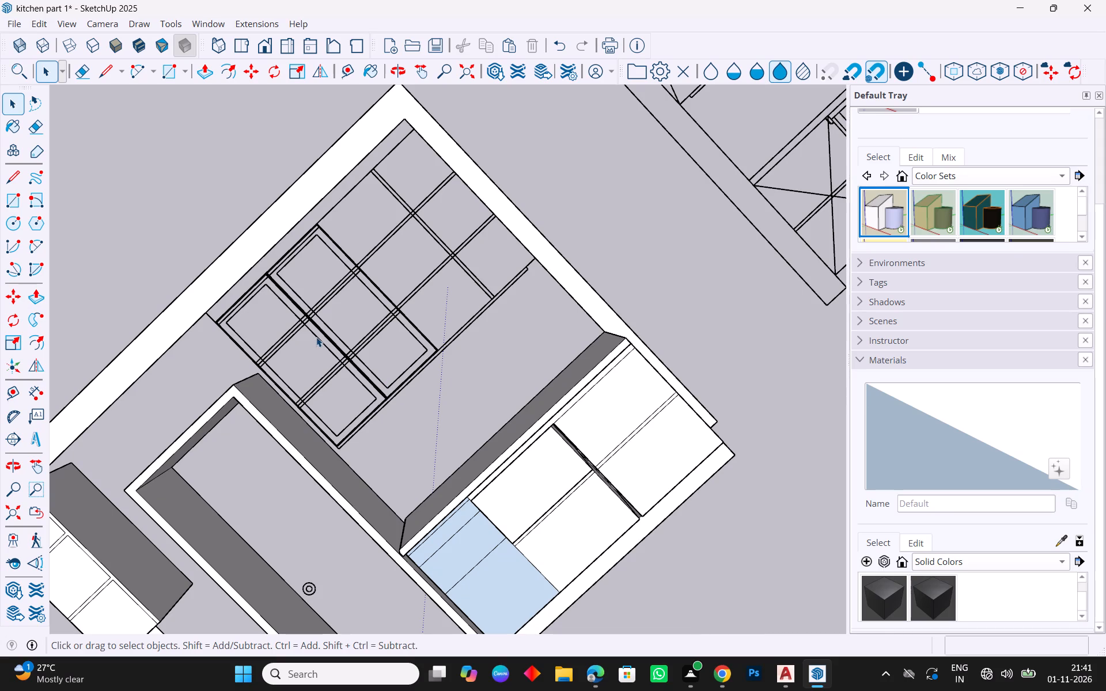
scroll(240, 233, up, 3)
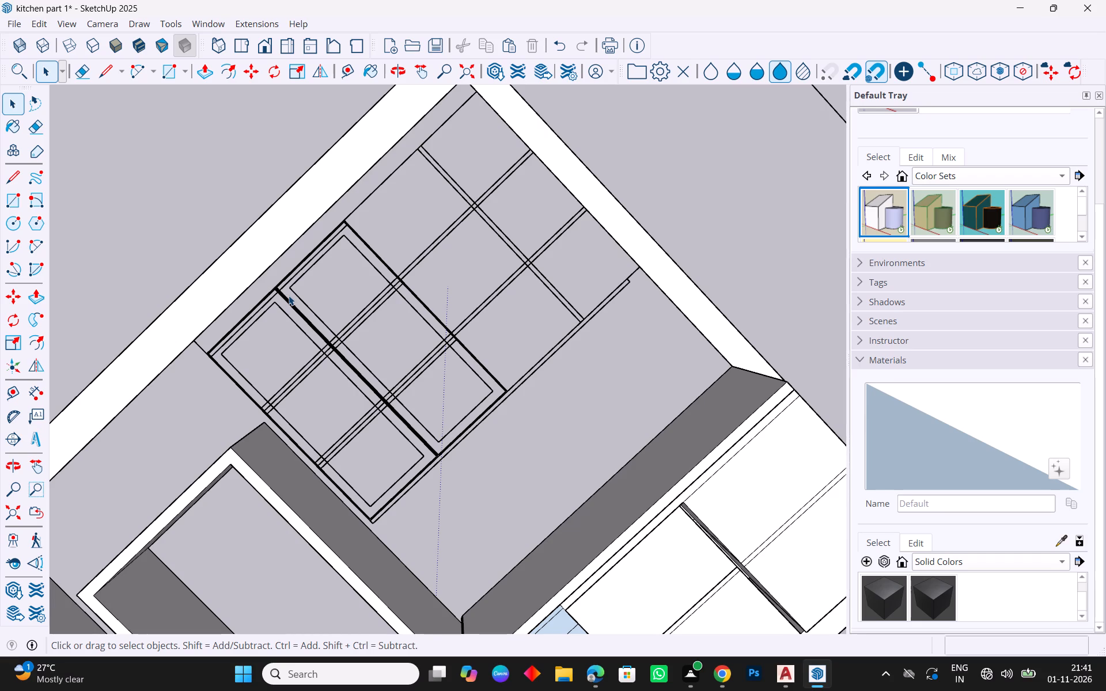
scroll(436, 311, down, 2)
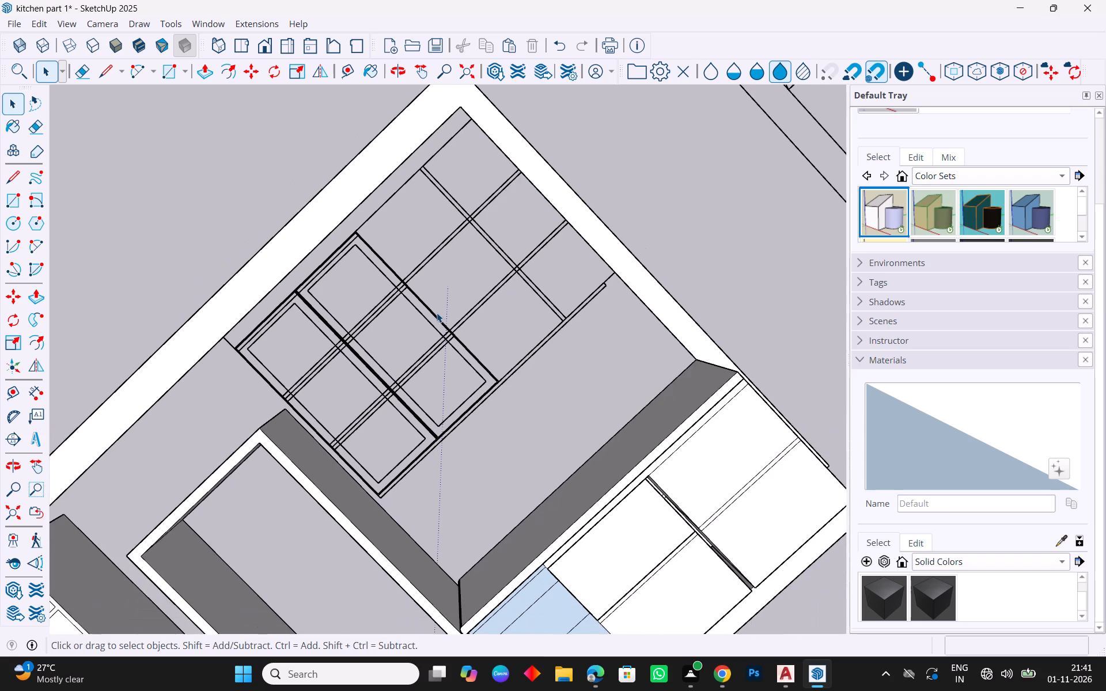
scroll(444, 185, up, 3)
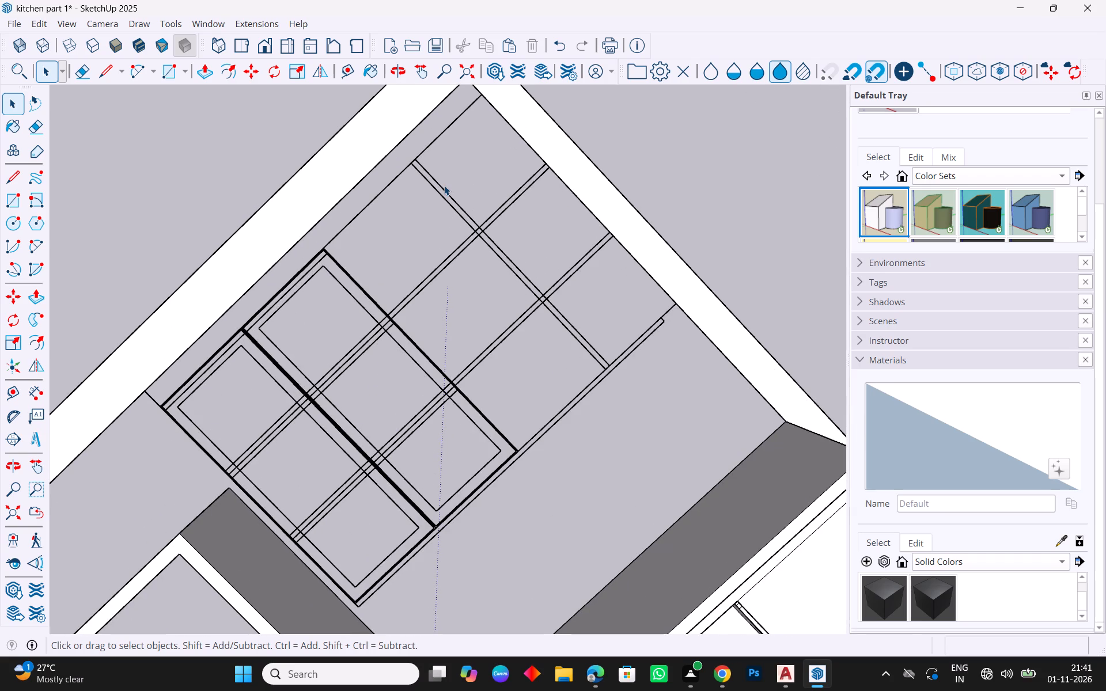
click(12, 198)
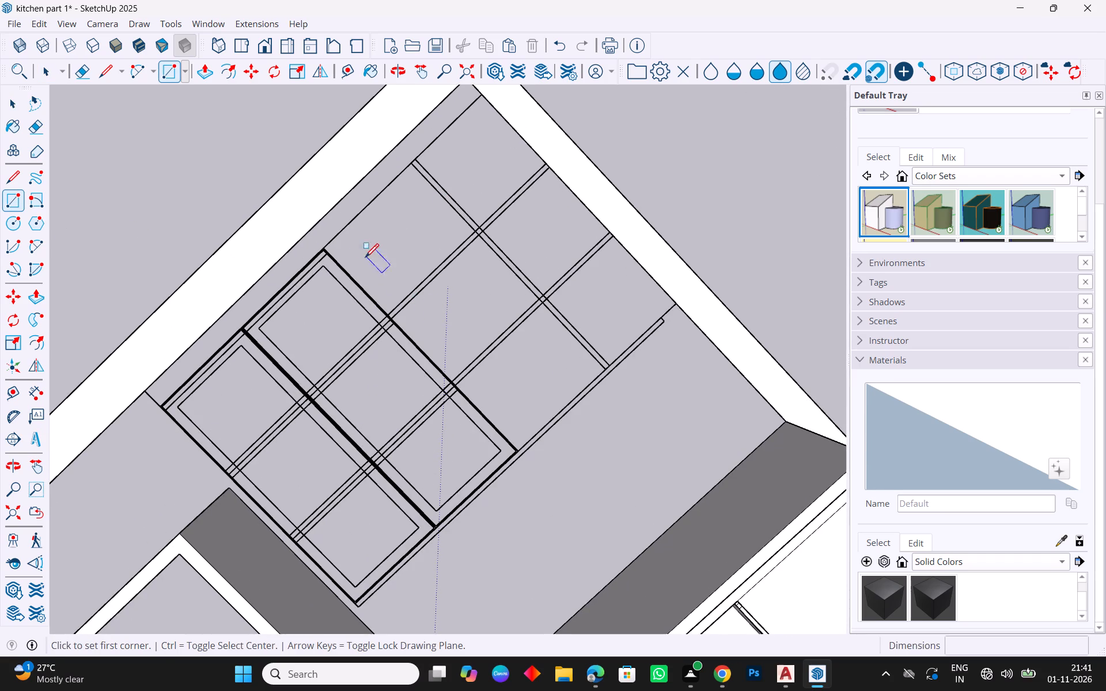
drag(324, 249, 334, 252)
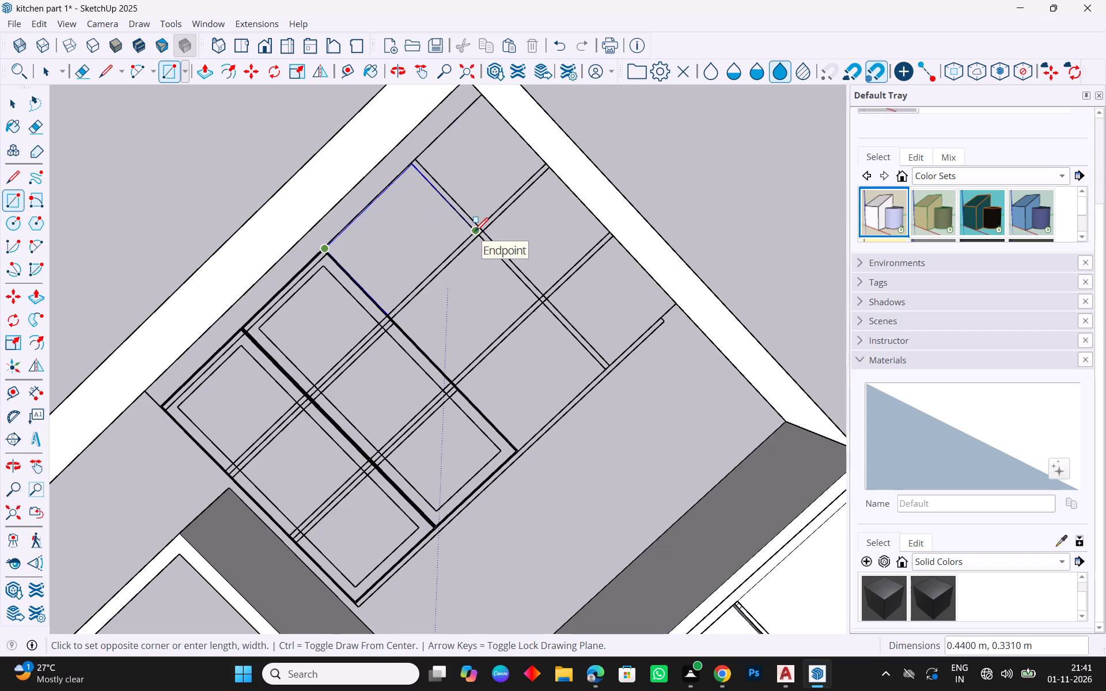
click(475, 233)
key(Escape)
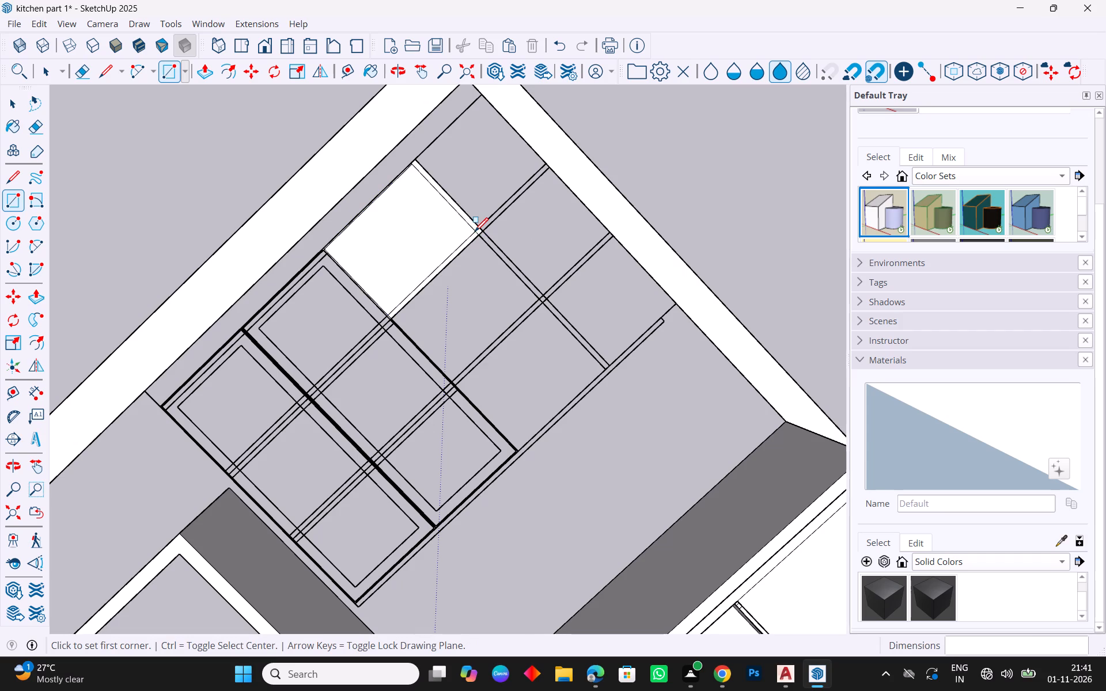
Delete the thin leftover face strips and corner piece along the shelf and divider edges of the white top-bay rectangle.
key(space)
click(470, 240)
scroll(465, 242, up, 1)
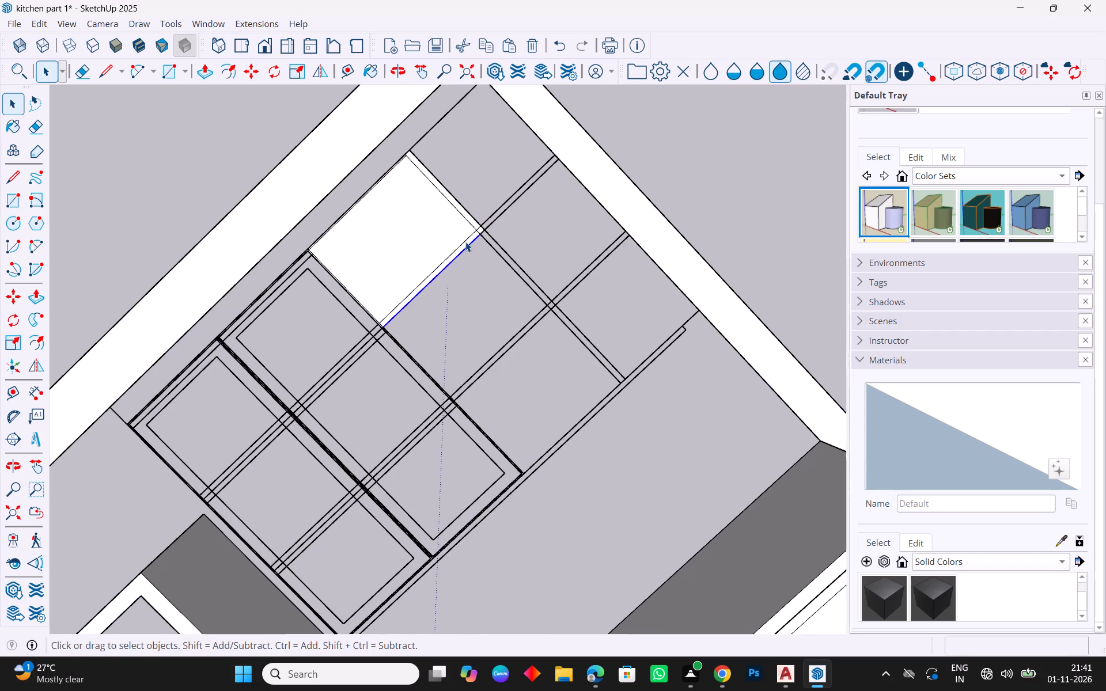
scroll(465, 242, up, 7)
click(469, 254)
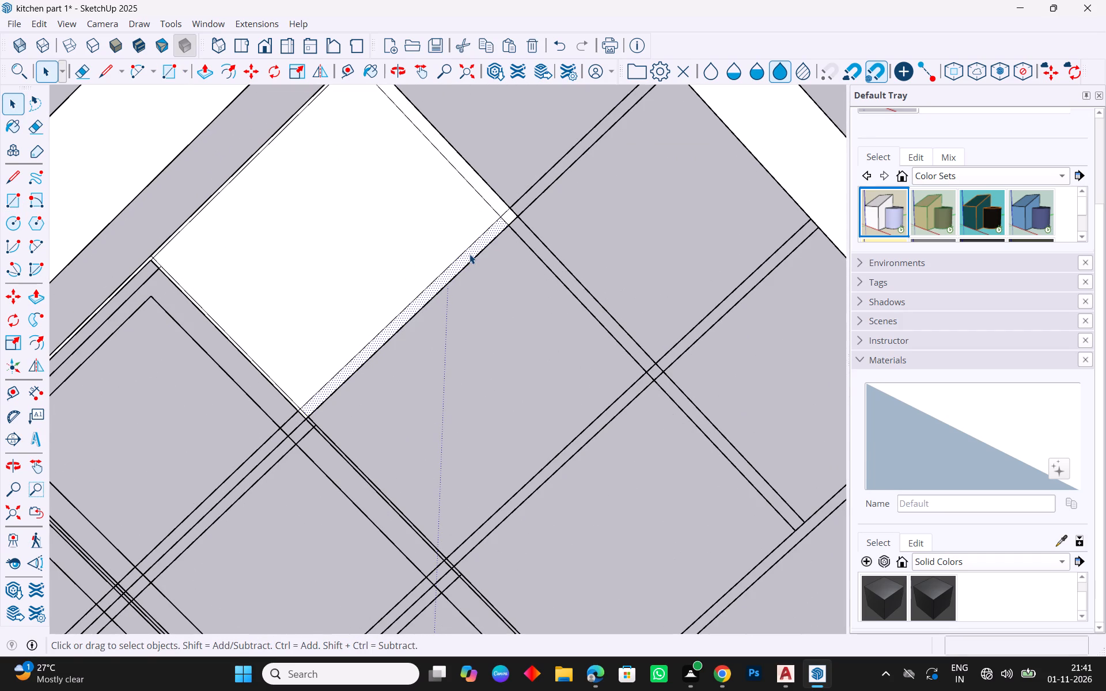
key(Delete)
scroll(513, 207, up, 3)
click(508, 222)
key(Delete)
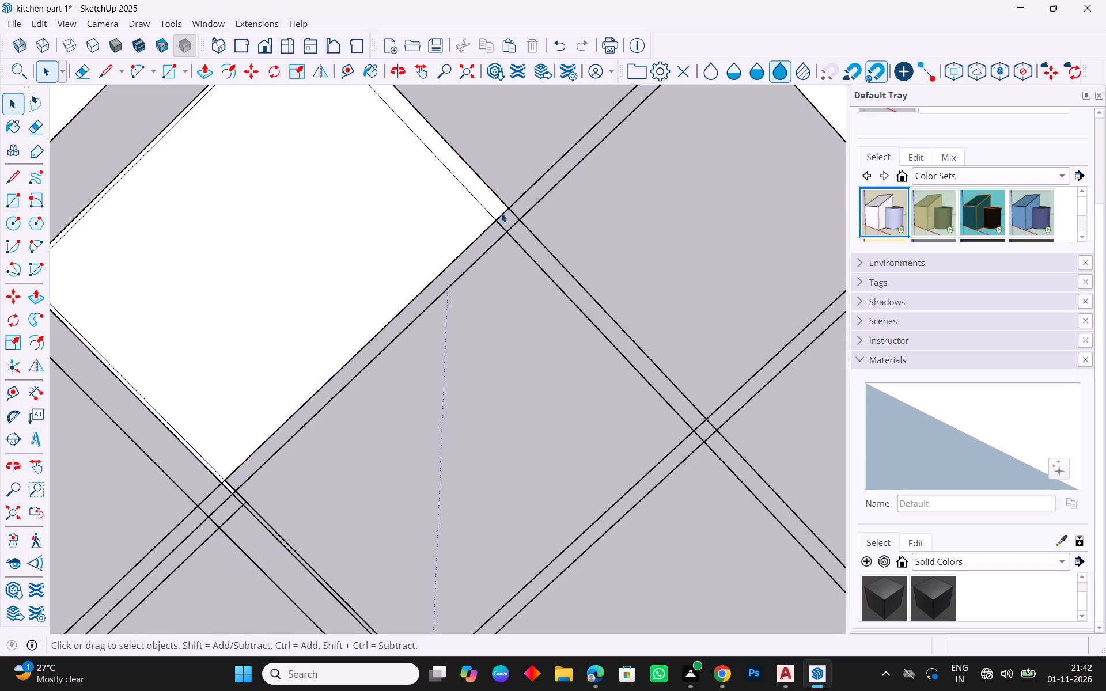
click(495, 207)
key(Delete)
scroll(506, 229, down, 6)
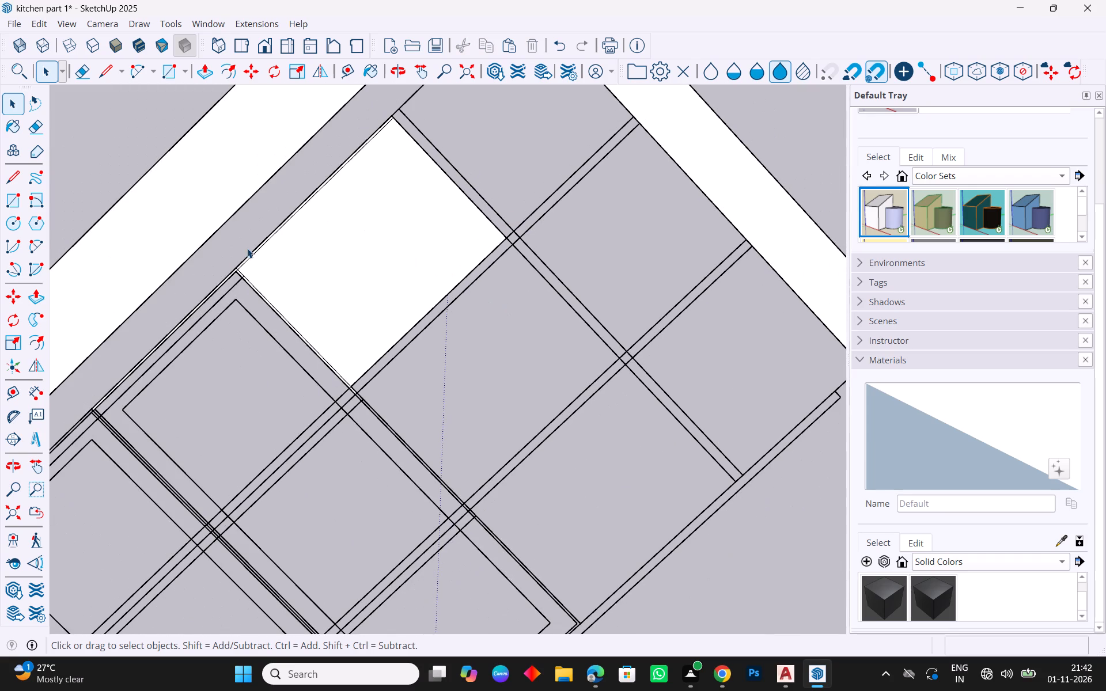
Delete the short overlapping edge and thin face strips around the upper corner where the framed door meets the white bay rectangle.
scroll(234, 255, up, 4)
scroll(366, 274, down, 3)
scroll(252, 296, up, 9)
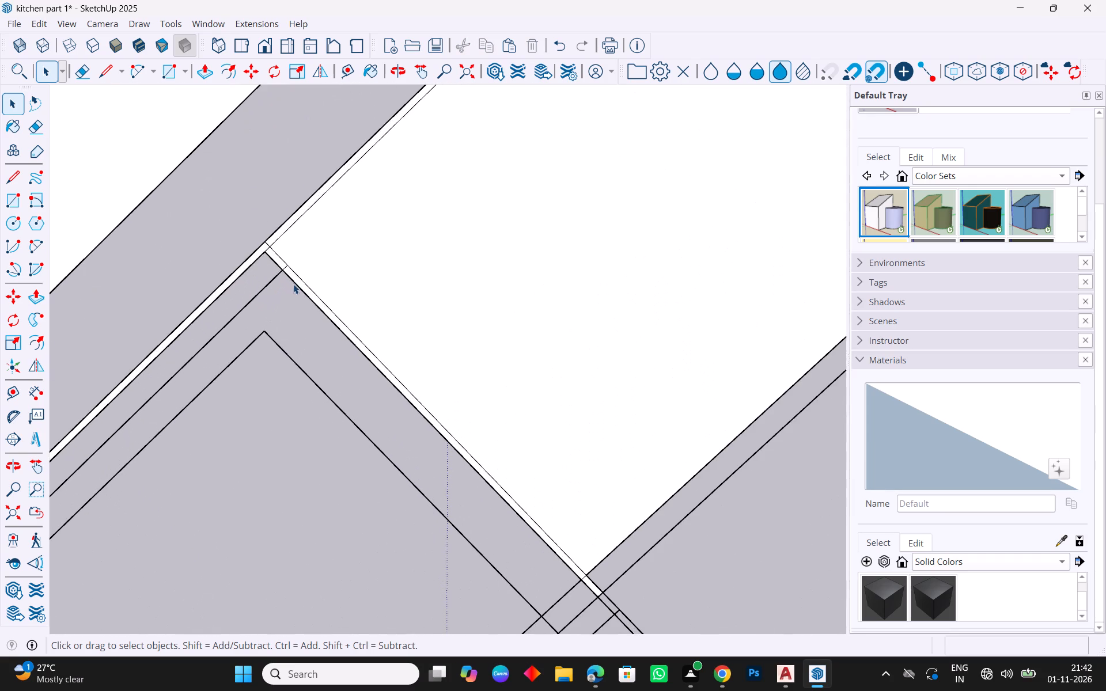
scroll(267, 260, up, 4)
click(274, 258)
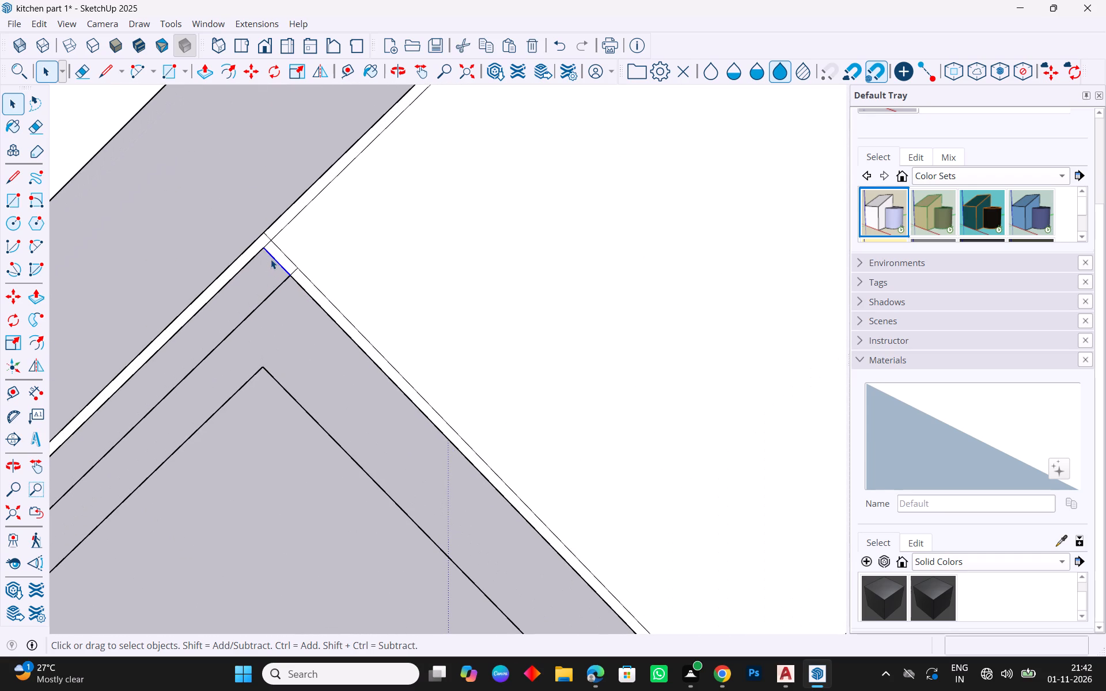
key(Delete)
click(245, 266)
key(Delete)
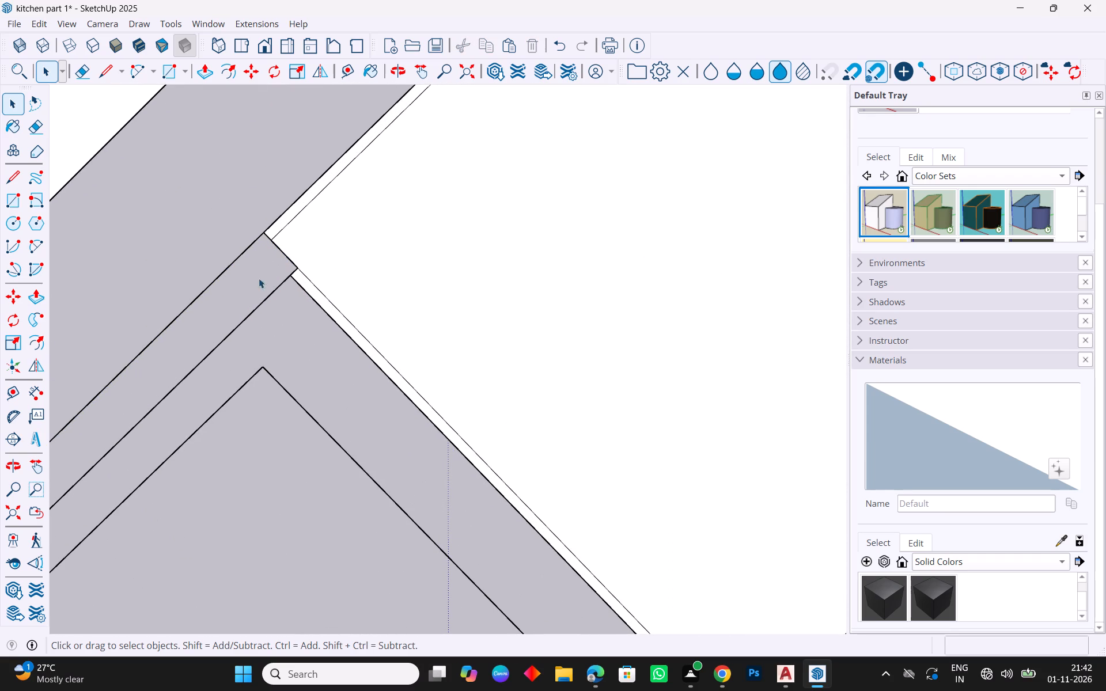
click(320, 306)
key(Delete)
Remove the sliver face and erase the stray shelf and overlap lines crossing the door frame at the white bay's lower corner.
scroll(315, 268, down, 11)
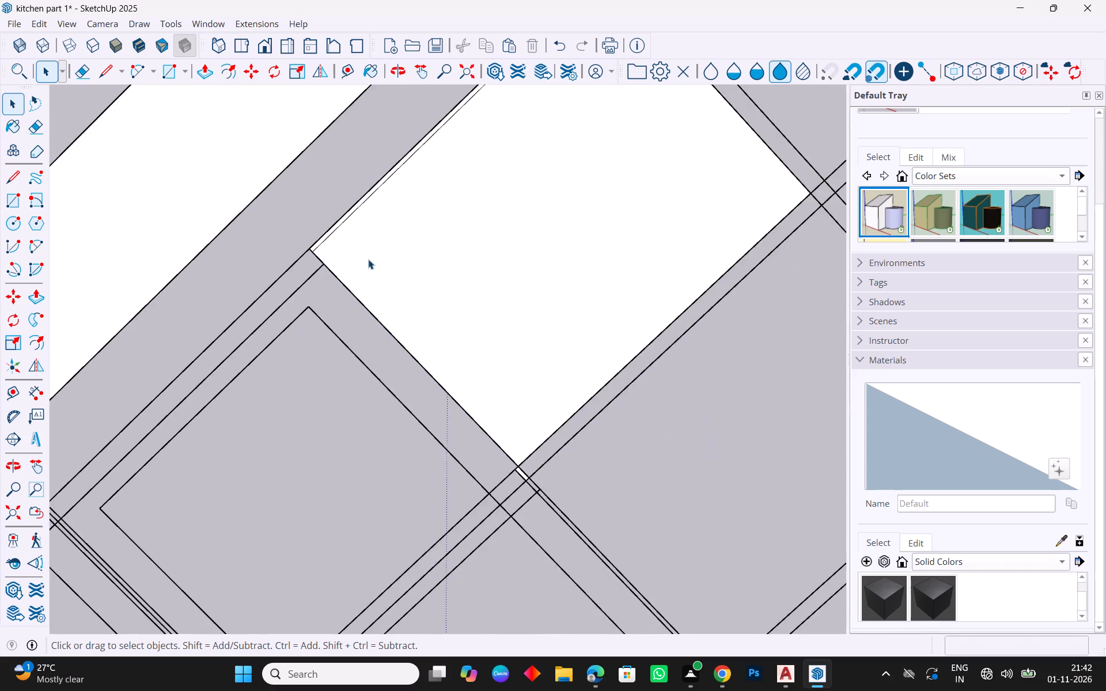
scroll(368, 259, down, 2)
scroll(470, 427, up, 15)
click(486, 389)
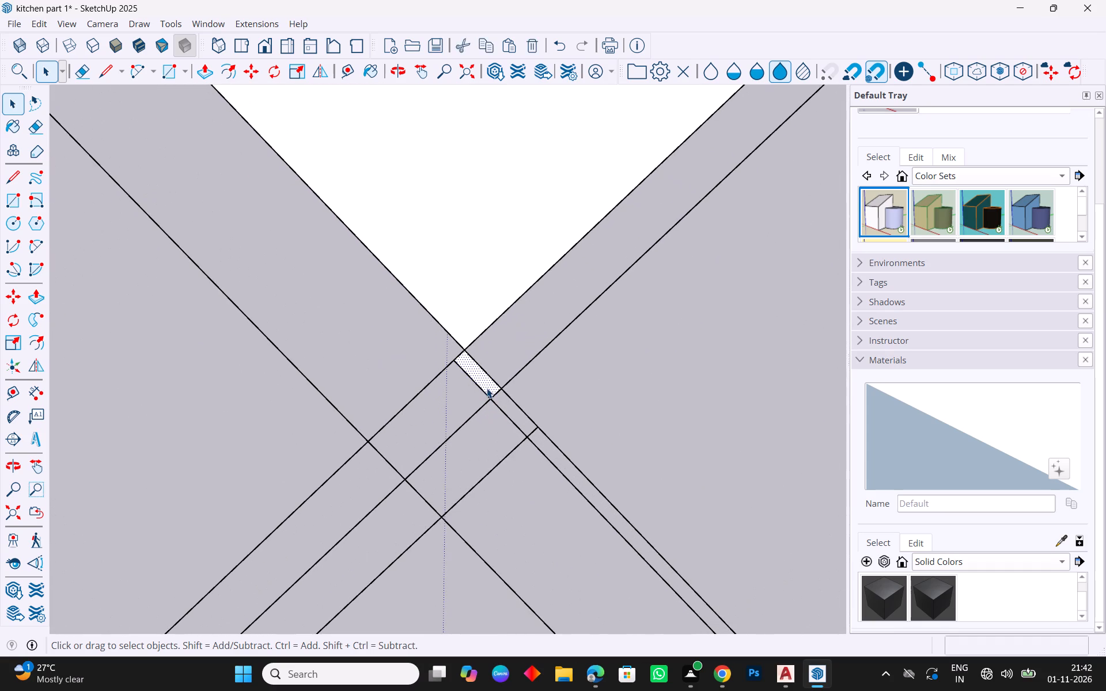
key(Delete)
key(Escape)
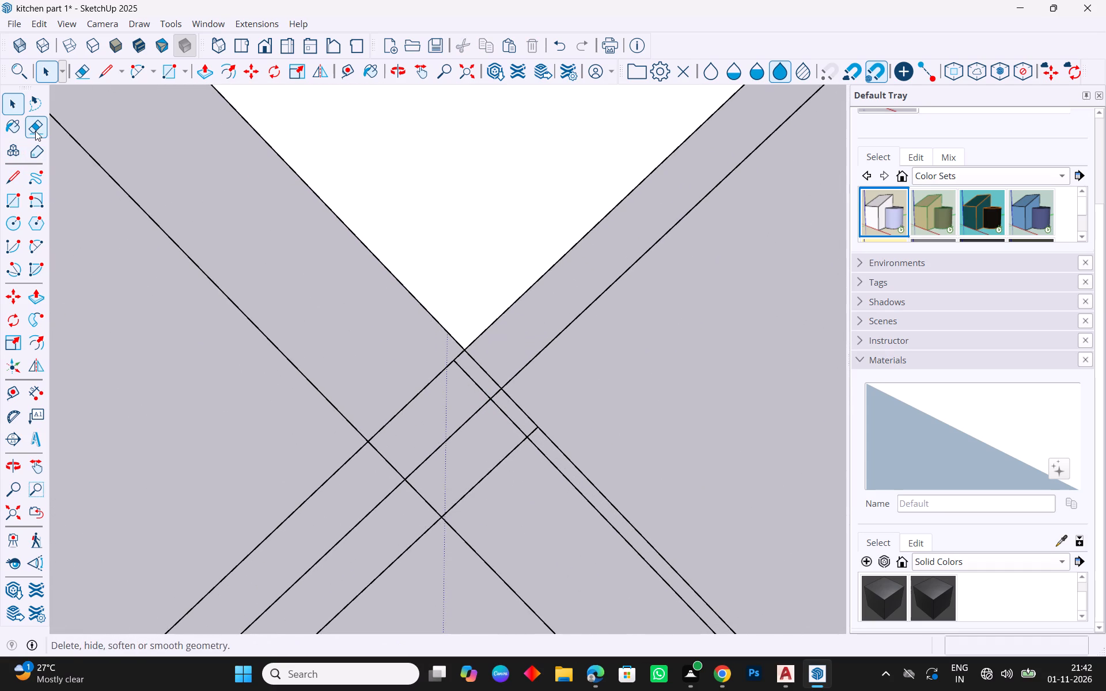
click(35, 130)
scroll(479, 472, up, 2)
drag(516, 505, 355, 374)
drag(425, 335, 525, 416)
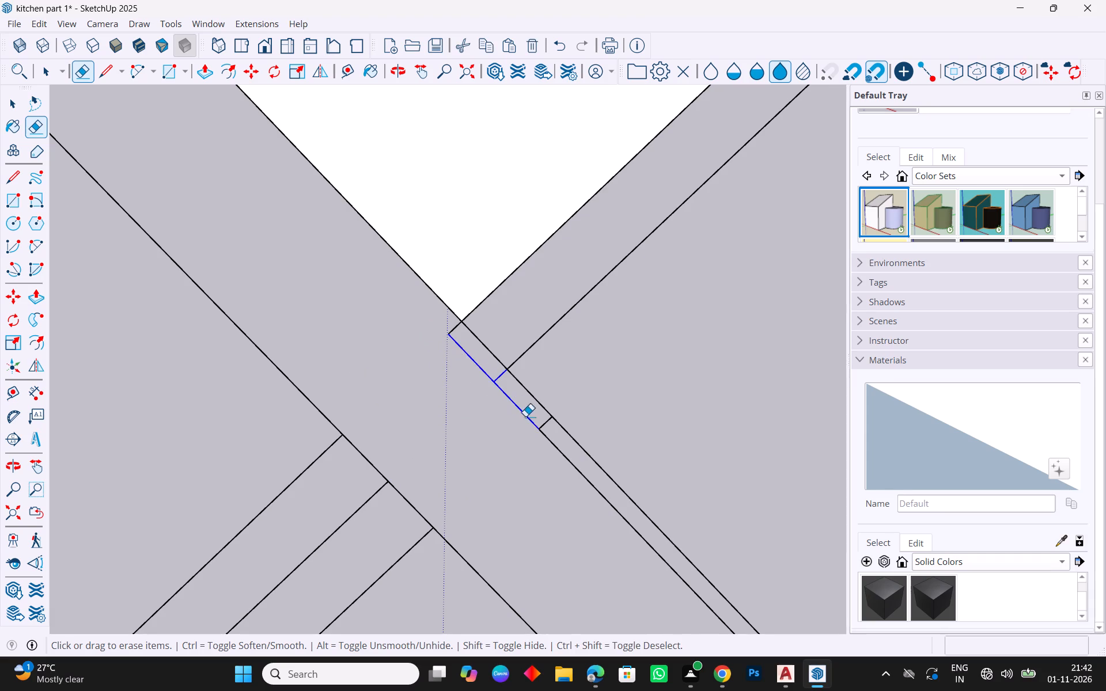
drag(525, 416, 539, 433)
drag(506, 415, 439, 331)
drag(439, 331, 464, 345)
scroll(384, 362, down, 20)
scroll(384, 362, down, 2)
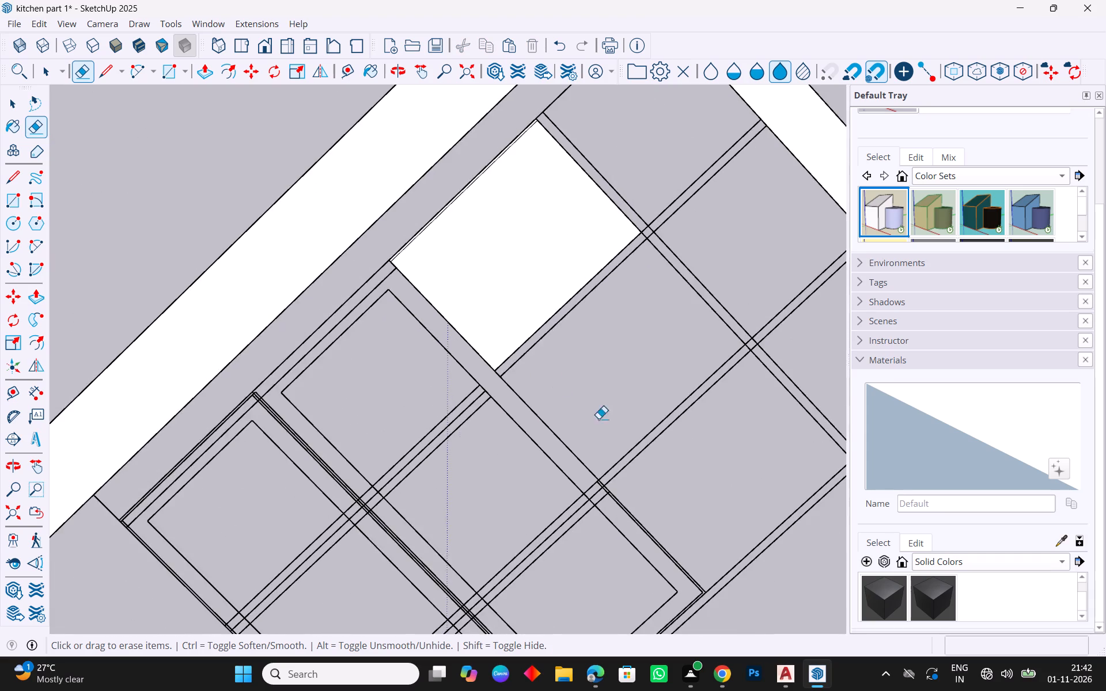
Erase the shelf lines and overlap edges crossing the same door's frame at the second shelf junction.
scroll(647, 561, up, 20)
scroll(647, 561, up, 1)
drag(611, 459, 586, 459)
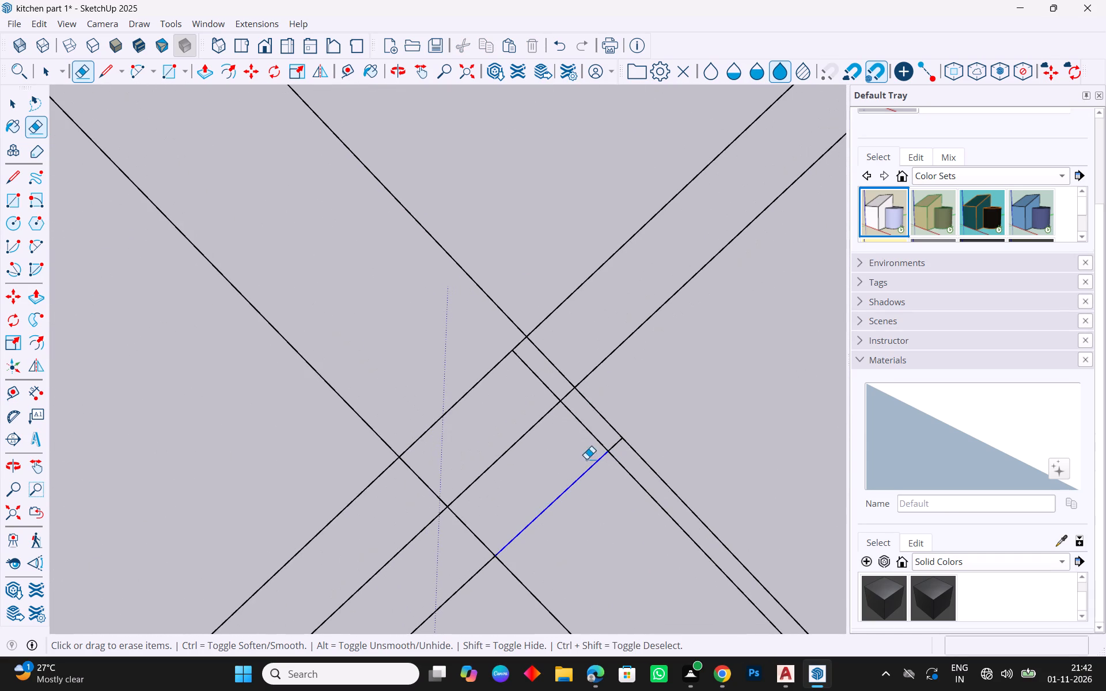
drag(586, 459, 469, 383)
drag(501, 363, 558, 408)
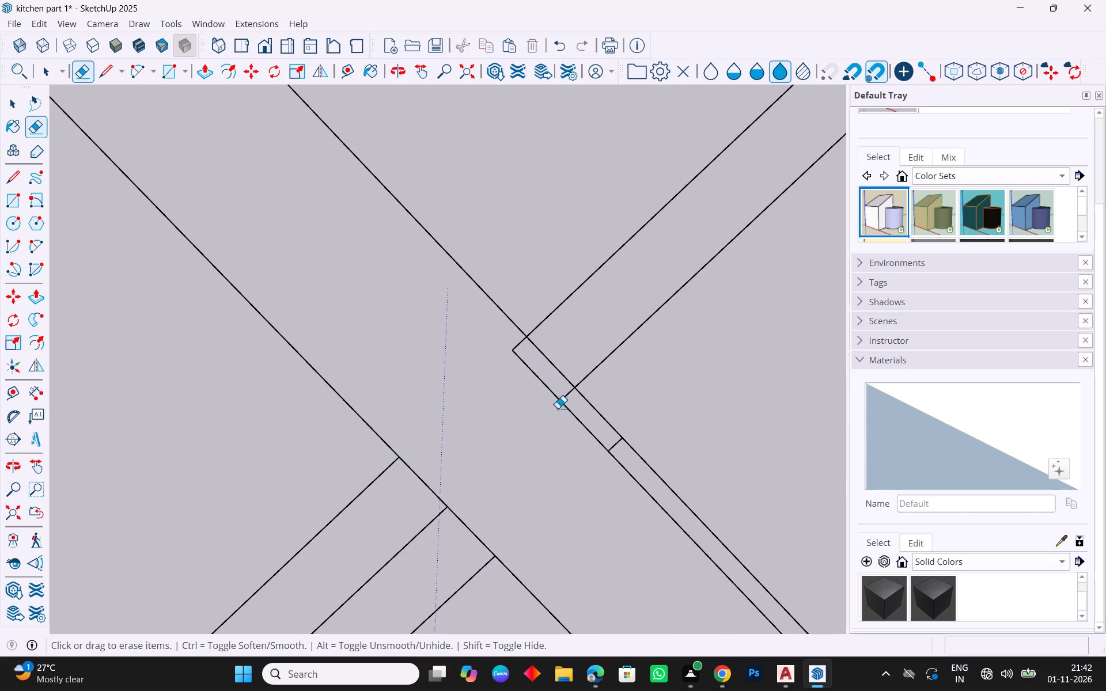
drag(558, 408, 619, 464)
scroll(615, 461, up, 5)
drag(615, 461, 567, 423)
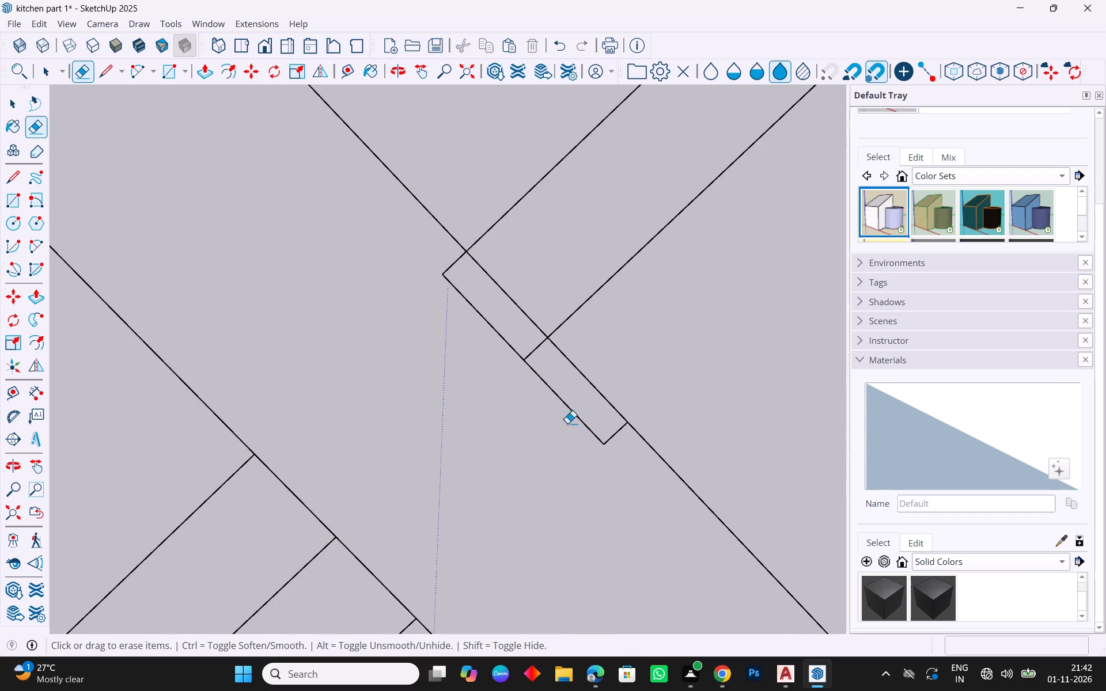
drag(567, 423, 528, 344)
drag(527, 343, 480, 348)
drag(413, 259, 474, 314)
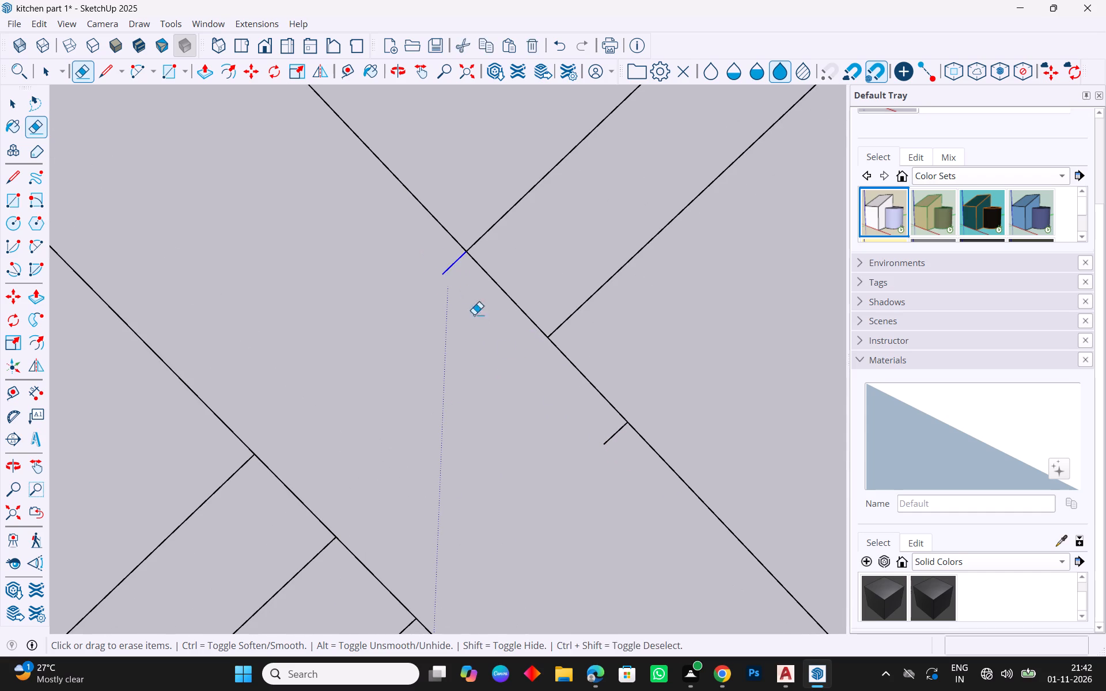
drag(474, 314, 484, 329)
drag(612, 467, 593, 431)
scroll(490, 386, down, 14)
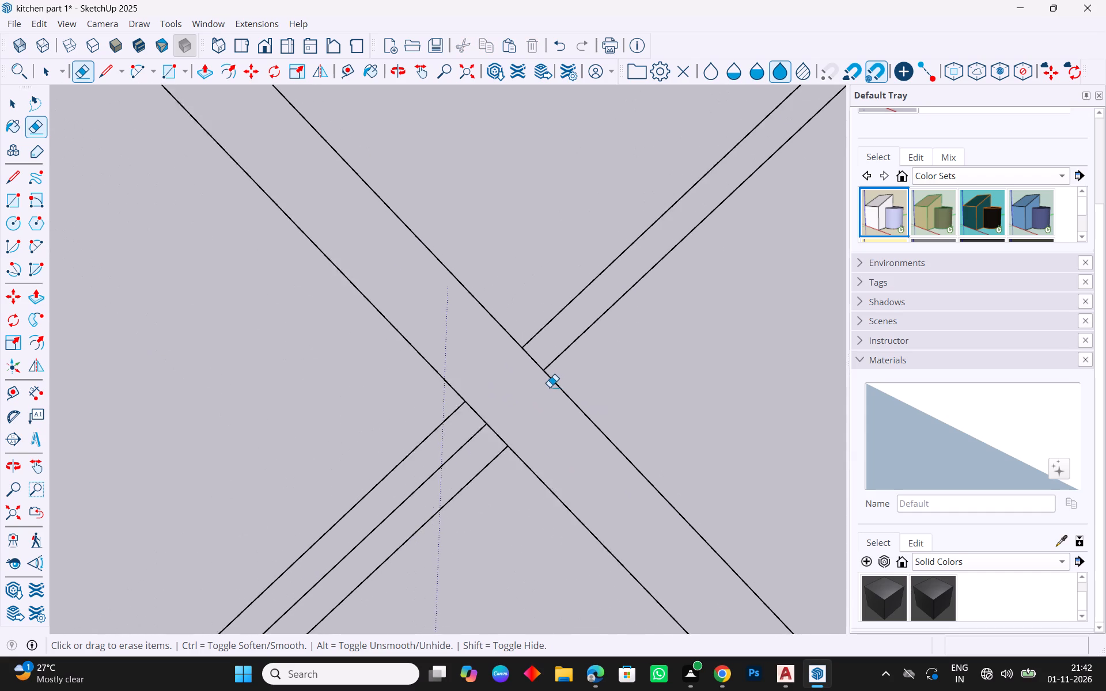
Erase the extra overlapping line along the bottom of the same door's frame, where it meets the cabinet's bottom board.
scroll(550, 387, down, 16)
scroll(646, 547, up, 4)
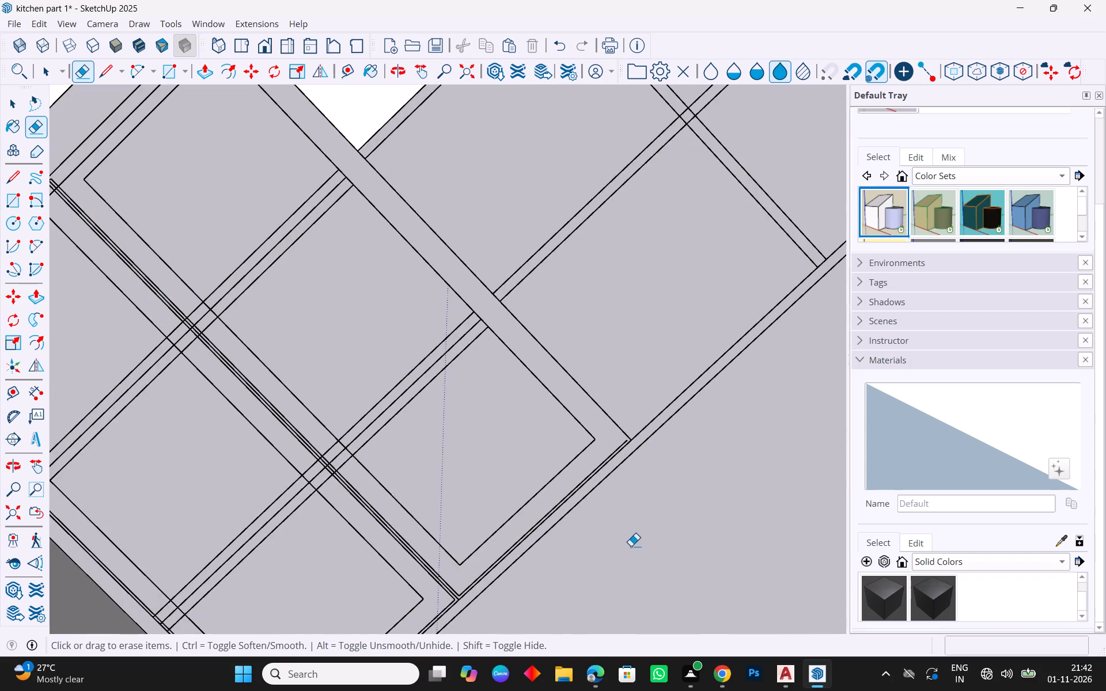
scroll(622, 529, up, 6)
scroll(593, 337, up, 4)
scroll(635, 390, up, 10)
drag(655, 392, 618, 380)
scroll(536, 354, down, 20)
scroll(536, 354, down, 1)
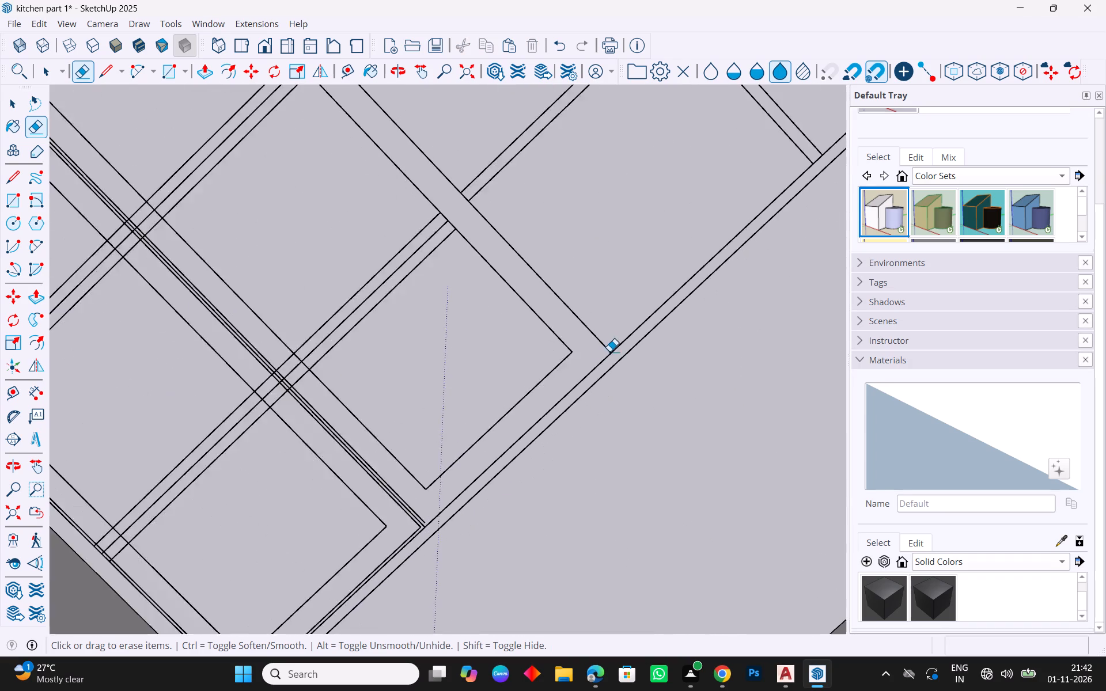
Erase the small overlapping edges at the top of the joint between the two framed doors.
scroll(609, 351, down, 8)
scroll(276, 304, up, 4)
scroll(306, 301, down, 3)
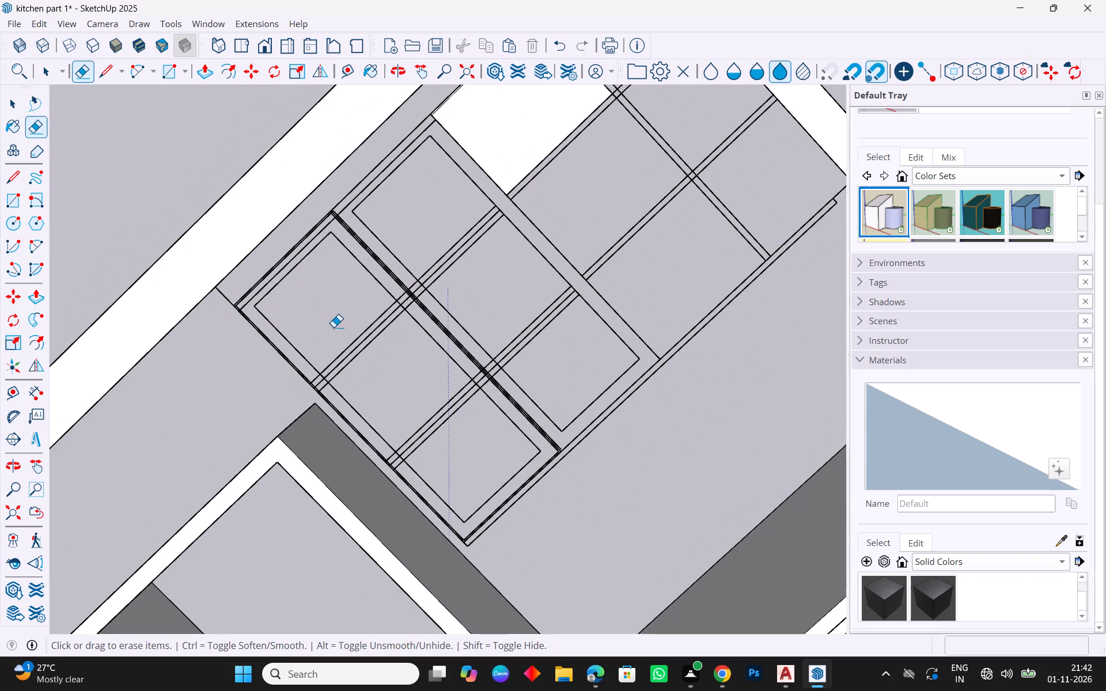
scroll(355, 258, up, 8)
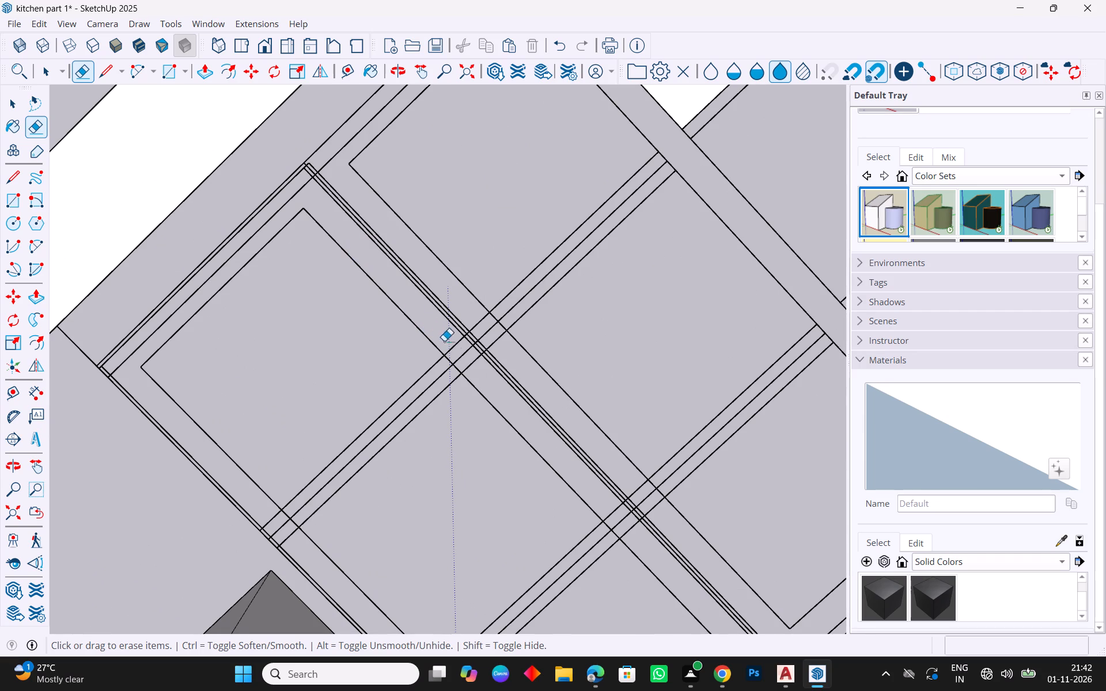
scroll(456, 355, down, 1)
scroll(343, 151, up, 7)
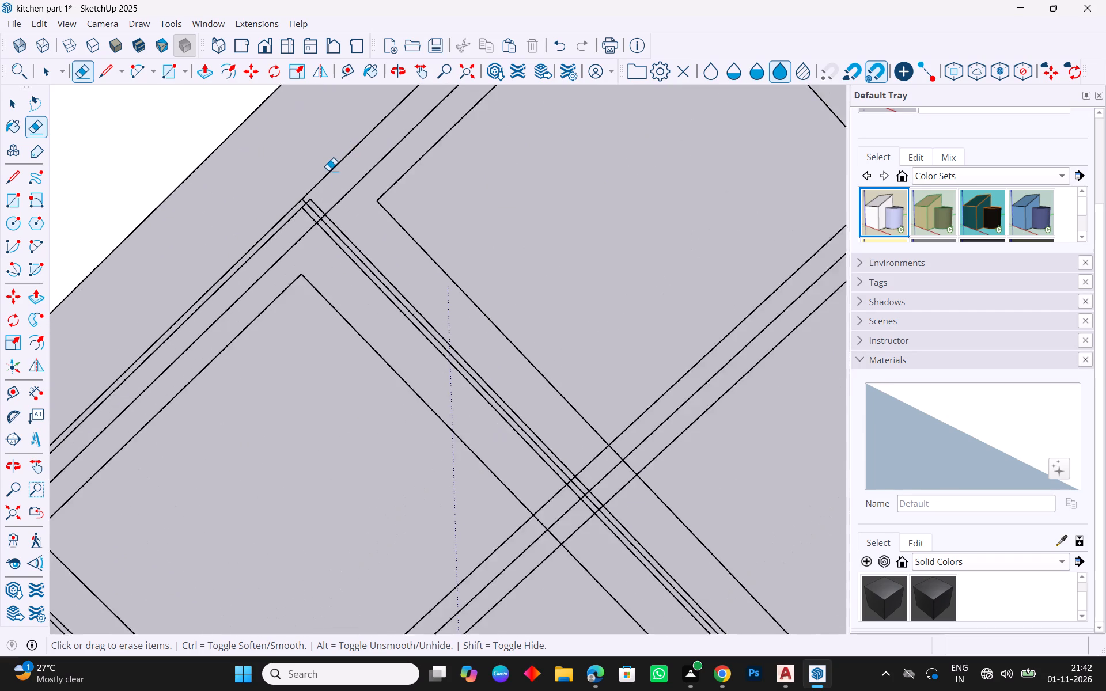
scroll(321, 181, up, 9)
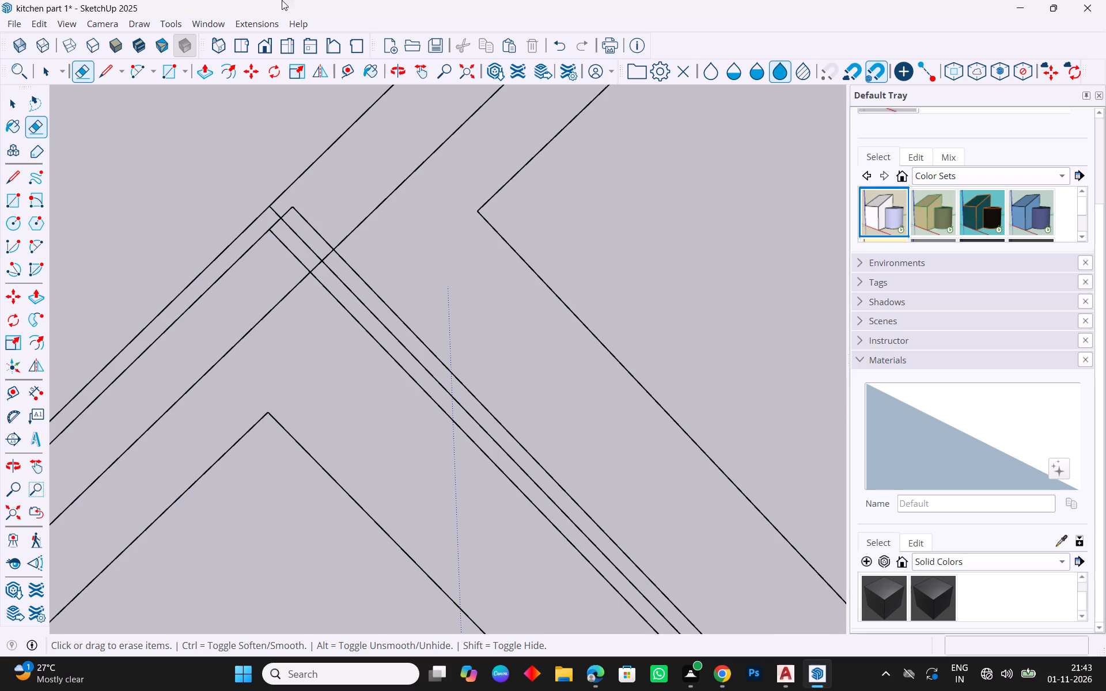
drag(321, 206, 300, 242)
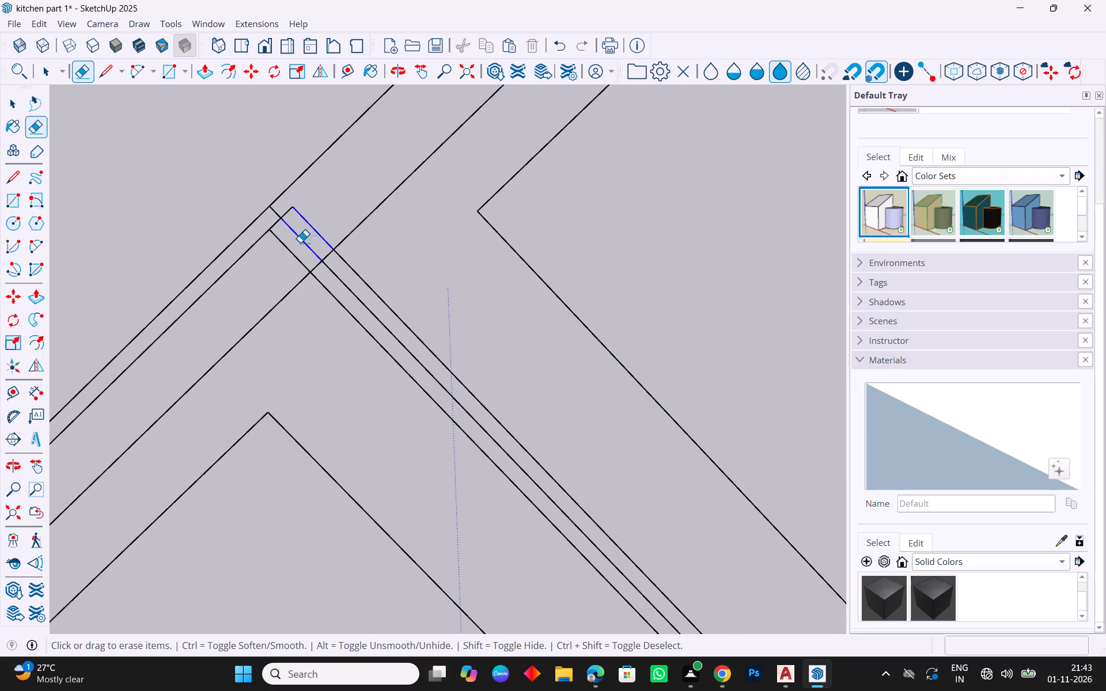
drag(300, 242, 296, 210)
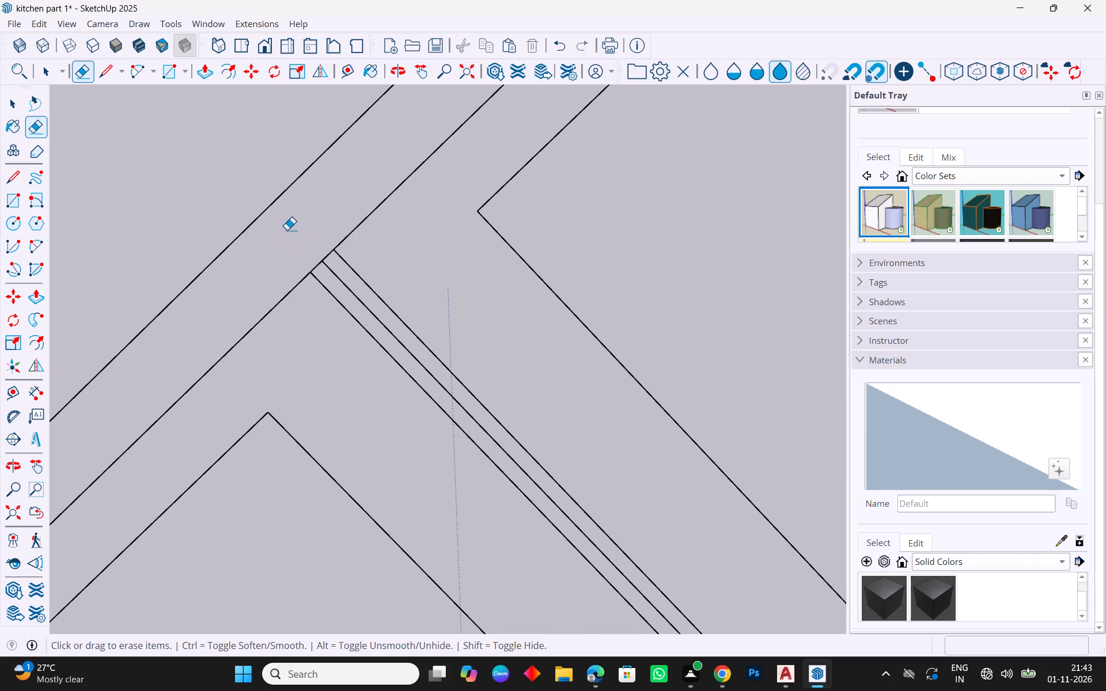
Erase the overlapping edges at the outer door's top corner, along the cabinet's outer side.
scroll(366, 207, down, 16)
scroll(192, 464, up, 2)
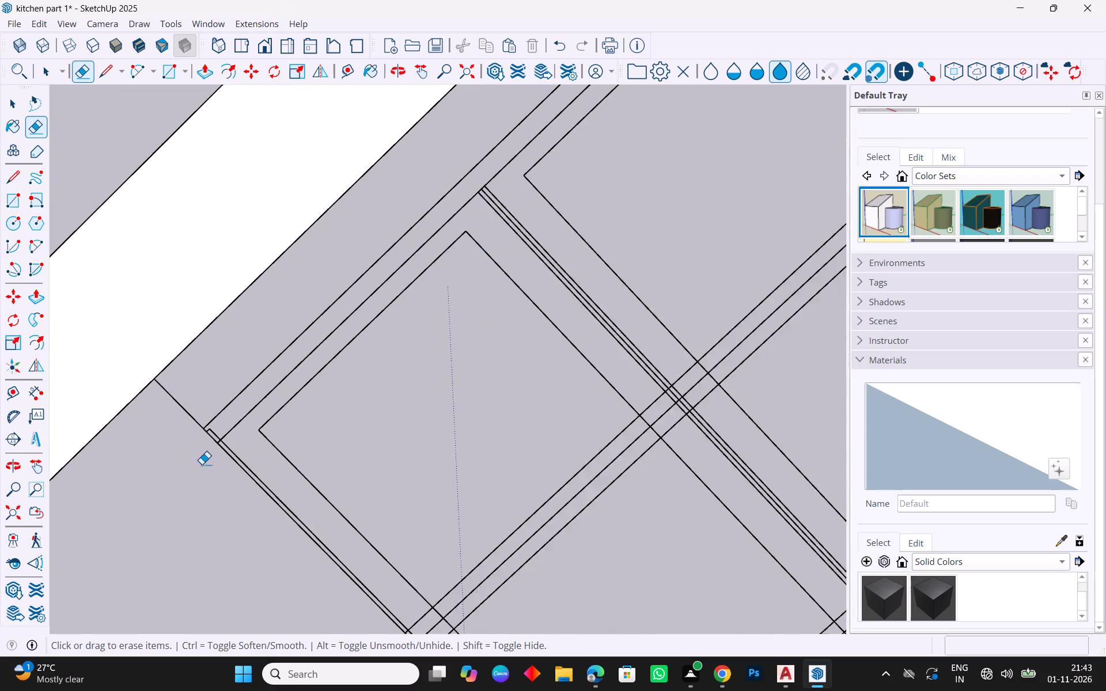
scroll(202, 464, up, 3)
scroll(227, 424, up, 15)
drag(217, 404, 204, 417)
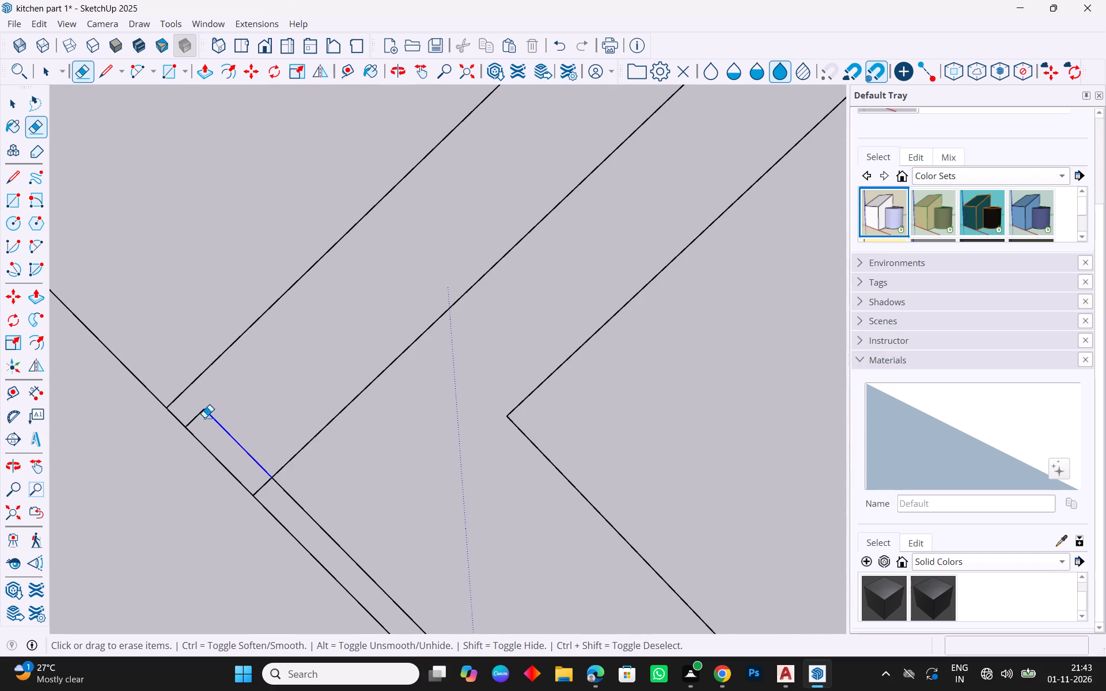
drag(204, 417, 200, 410)
scroll(264, 424, down, 5)
drag(325, 476, 299, 495)
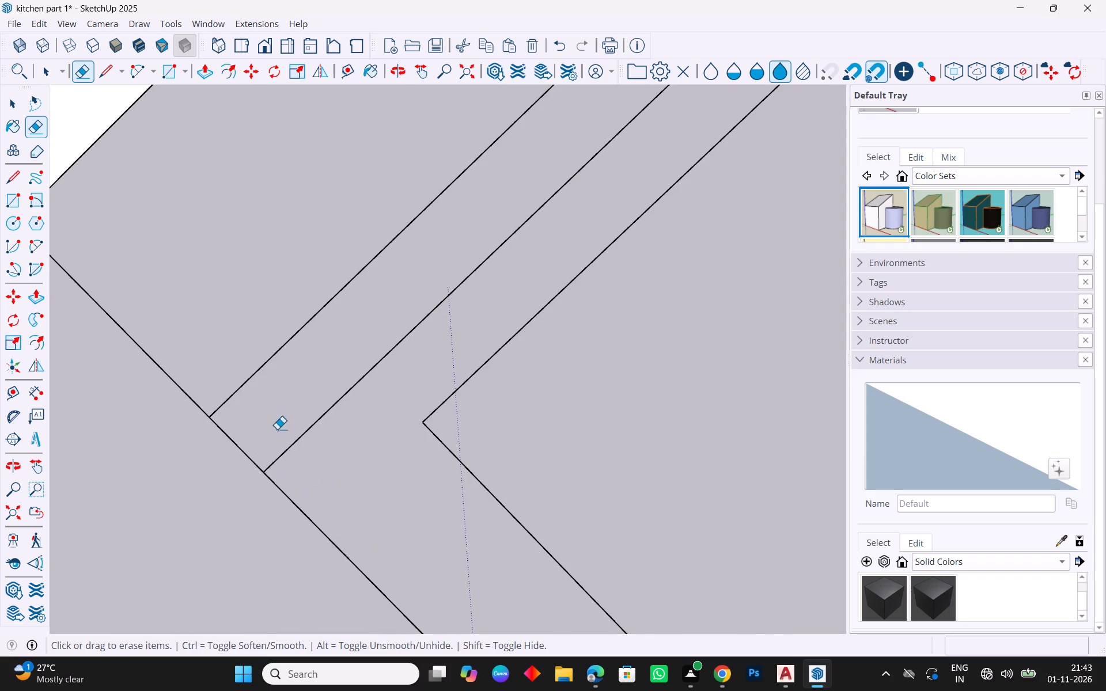
Erase the shelf lines and small overlap edges crossing the outer door's frame at the upper shelf junction on the cabinet's outer side.
scroll(291, 370, down, 20)
scroll(291, 370, down, 2)
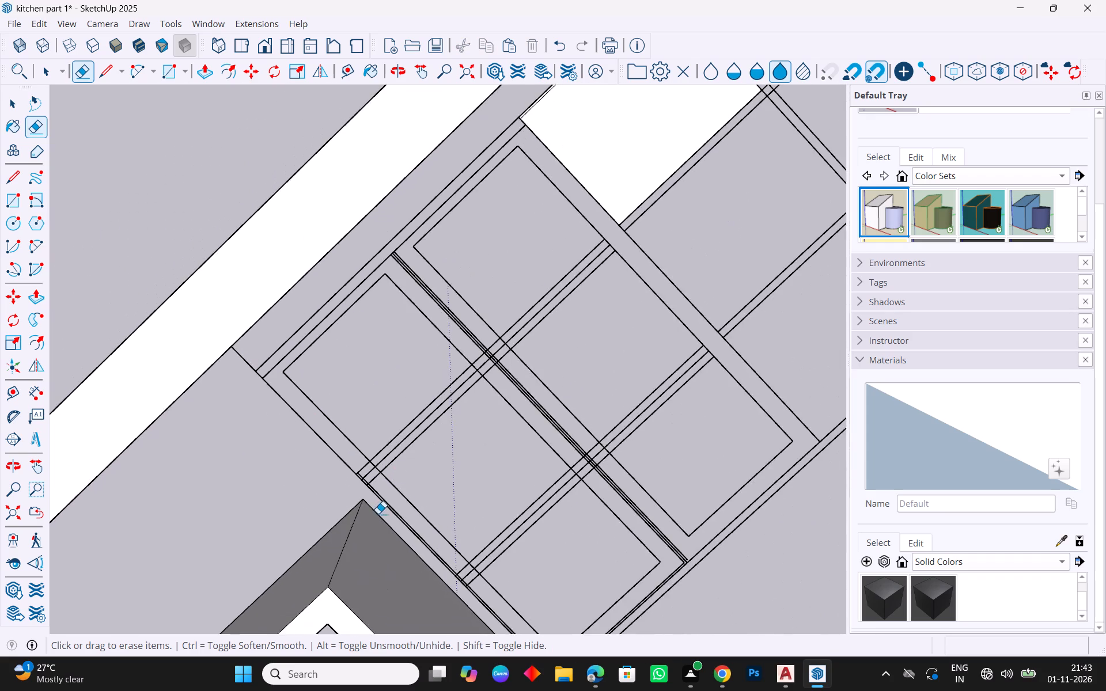
scroll(378, 514, up, 5)
scroll(373, 462, up, 6)
drag(371, 472, 320, 424)
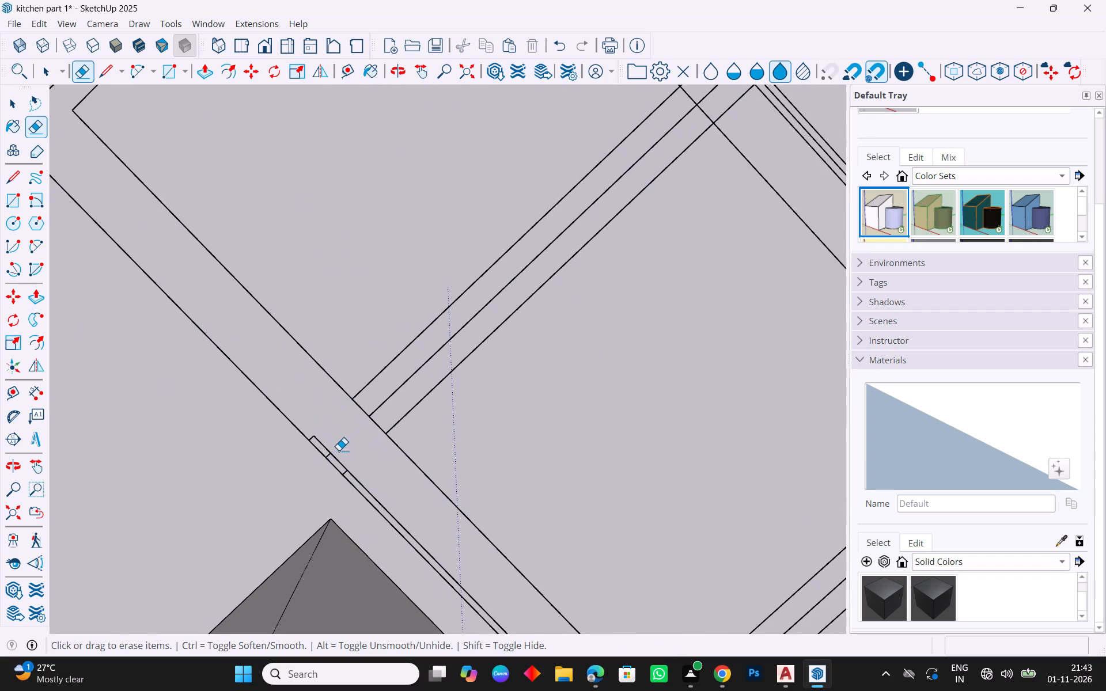
scroll(359, 483, up, 10)
drag(308, 418, 300, 447)
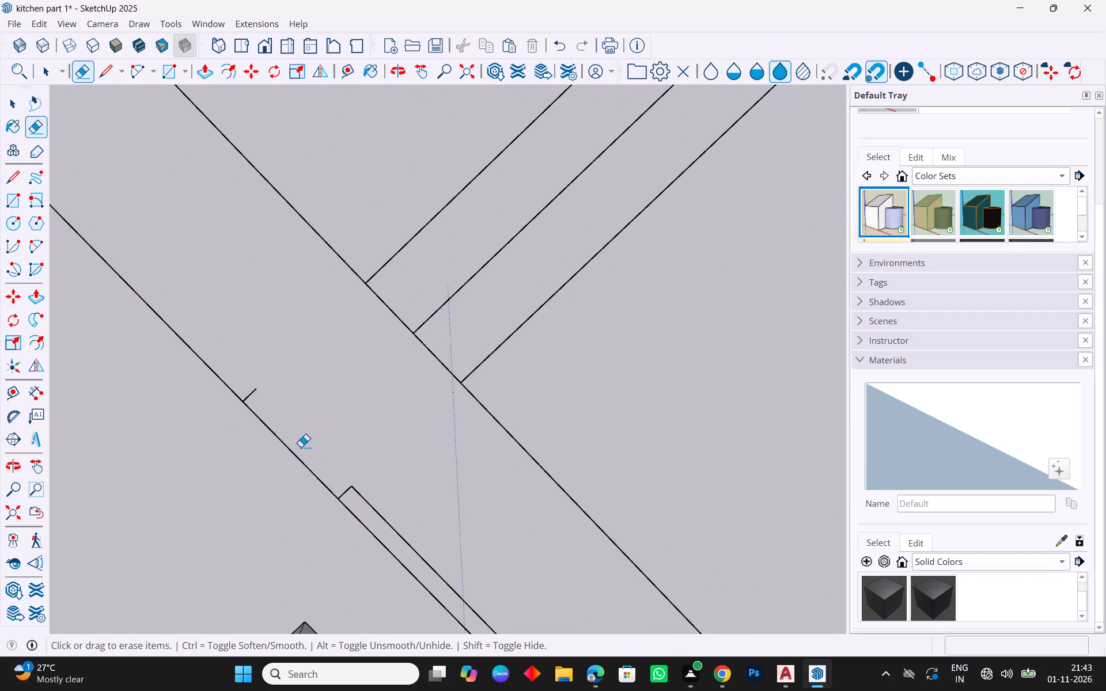
drag(275, 374, 249, 388)
scroll(294, 394, down, 3)
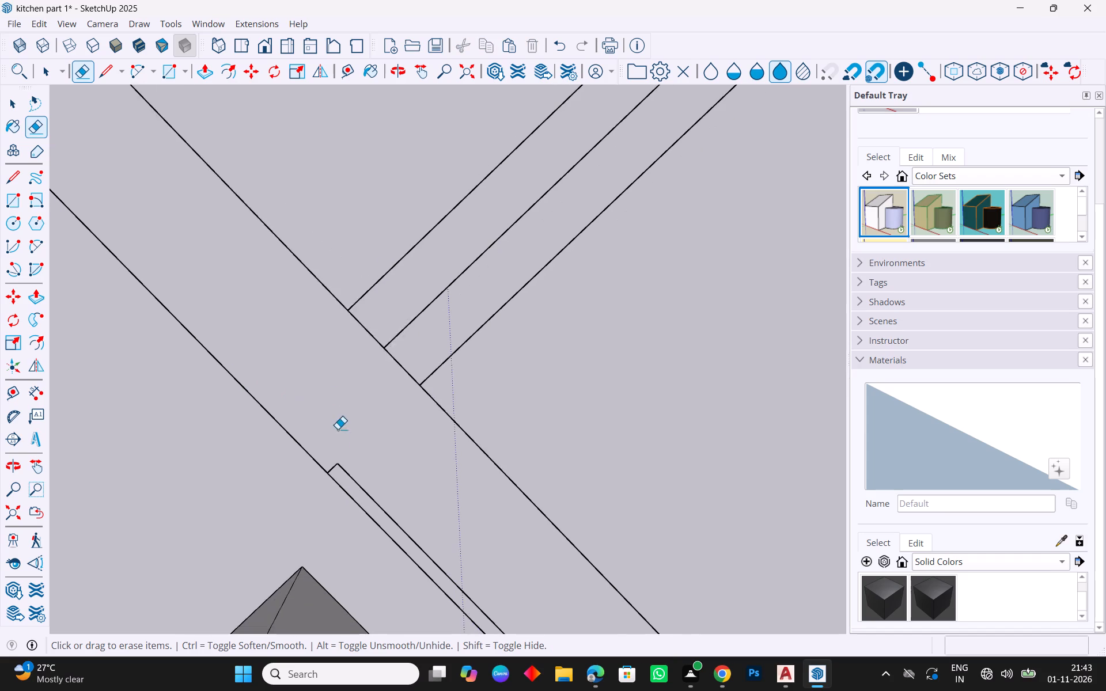
scroll(335, 455, up, 8)
drag(350, 430, 329, 473)
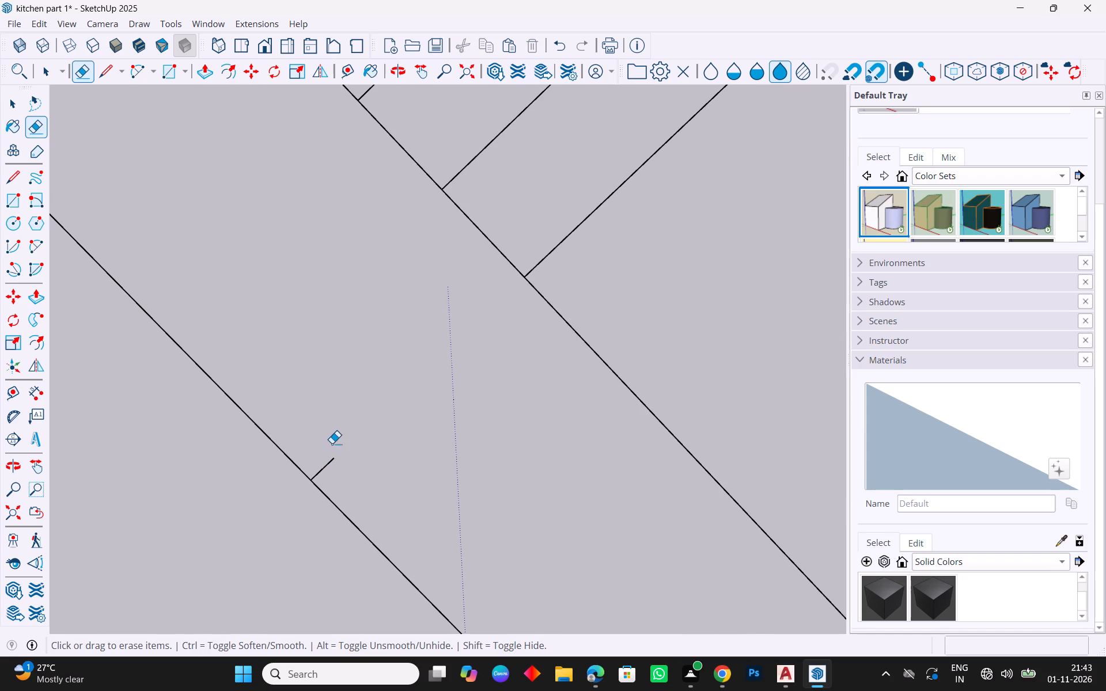
drag(332, 443, 334, 467)
scroll(255, 368, down, 13)
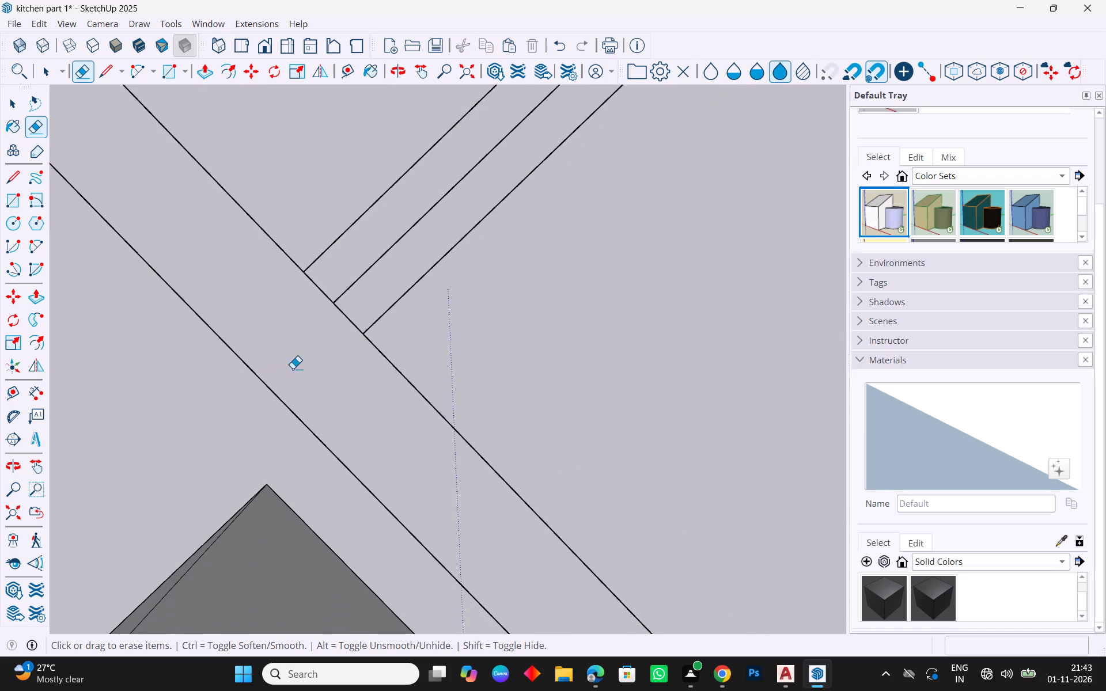
scroll(293, 369, down, 16)
middle_drag(458, 570, 457, 561)
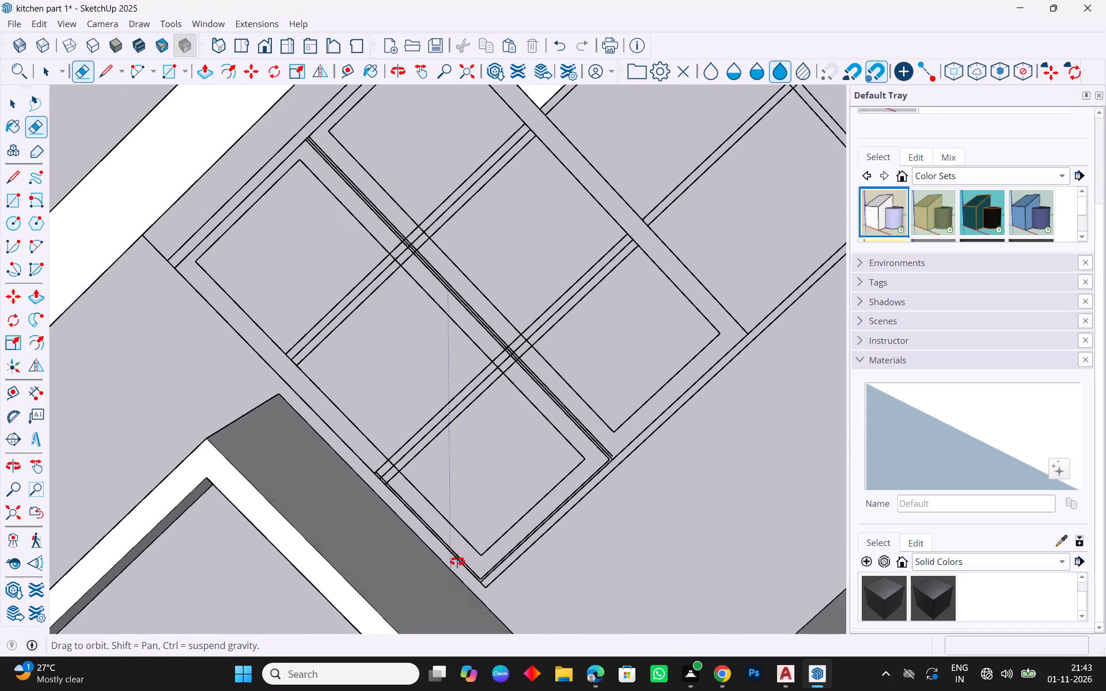
Erase the shelf lines and small overlap edges crossing the outer door's frame at the lower shelf junction on the cabinet's outer side.
middle_drag(457, 561, 448, 508)
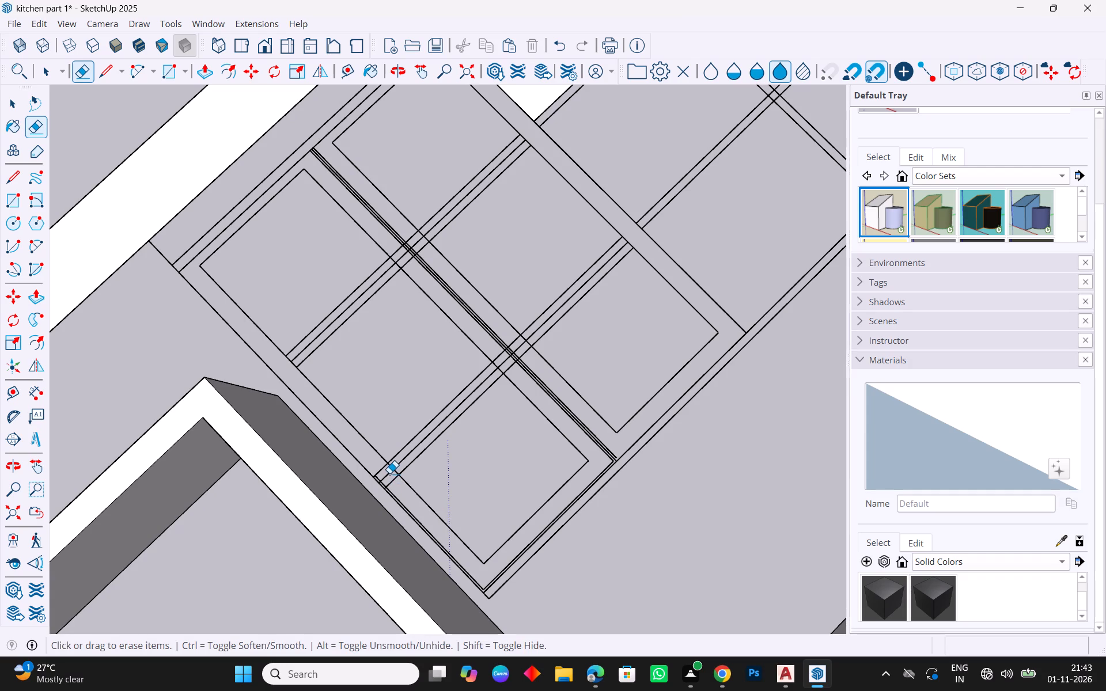
scroll(365, 468, up, 5)
scroll(411, 493, up, 10)
drag(418, 480, 345, 418)
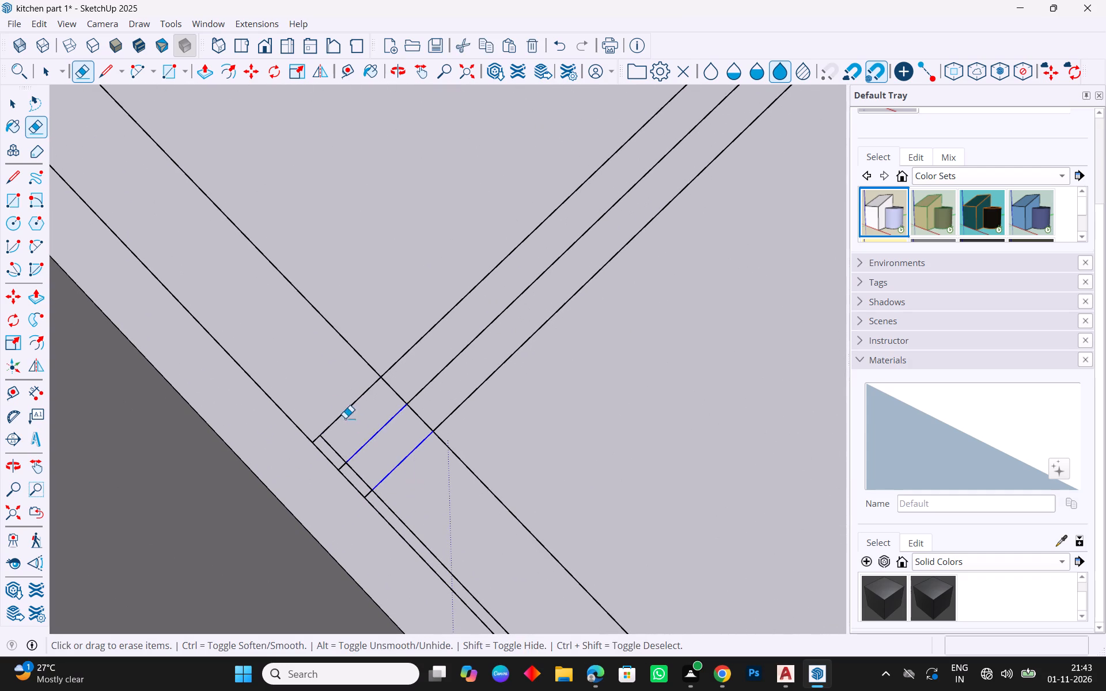
drag(345, 418, 331, 401)
scroll(339, 434, up, 8)
drag(310, 408, 294, 435)
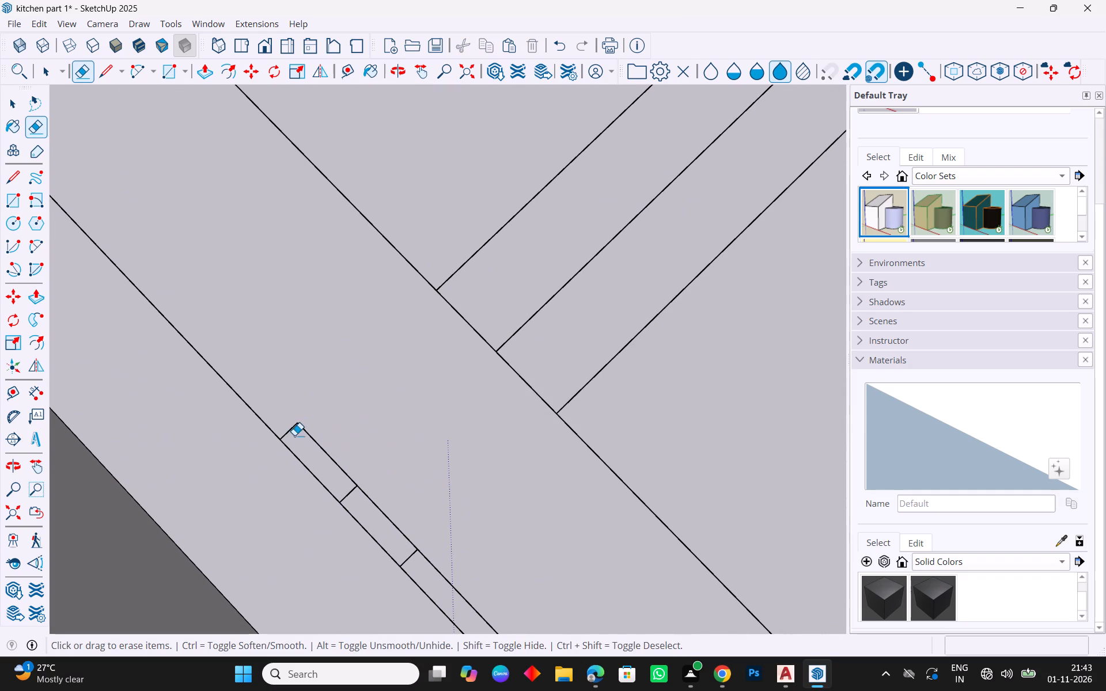
drag(294, 435, 424, 552)
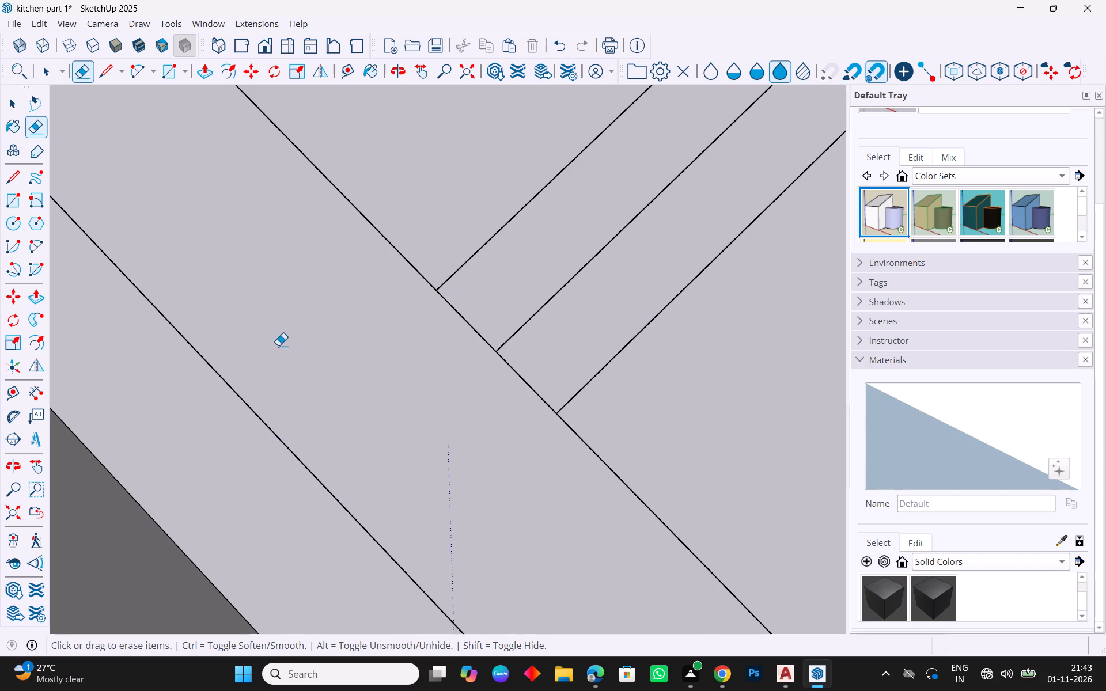
Erase the extra overlapping lines along the bottom of the outer door's frame, above the cabinet's bottom edge.
scroll(270, 337, down, 20)
scroll(270, 337, down, 1)
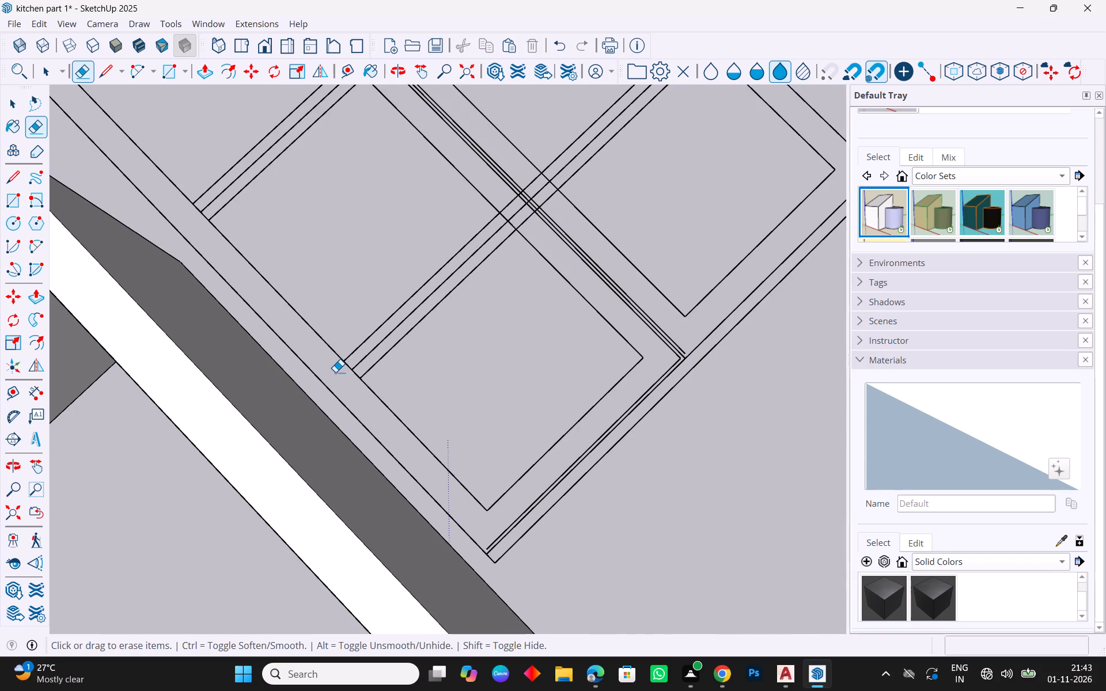
scroll(514, 572, up, 9)
scroll(435, 501, down, 7)
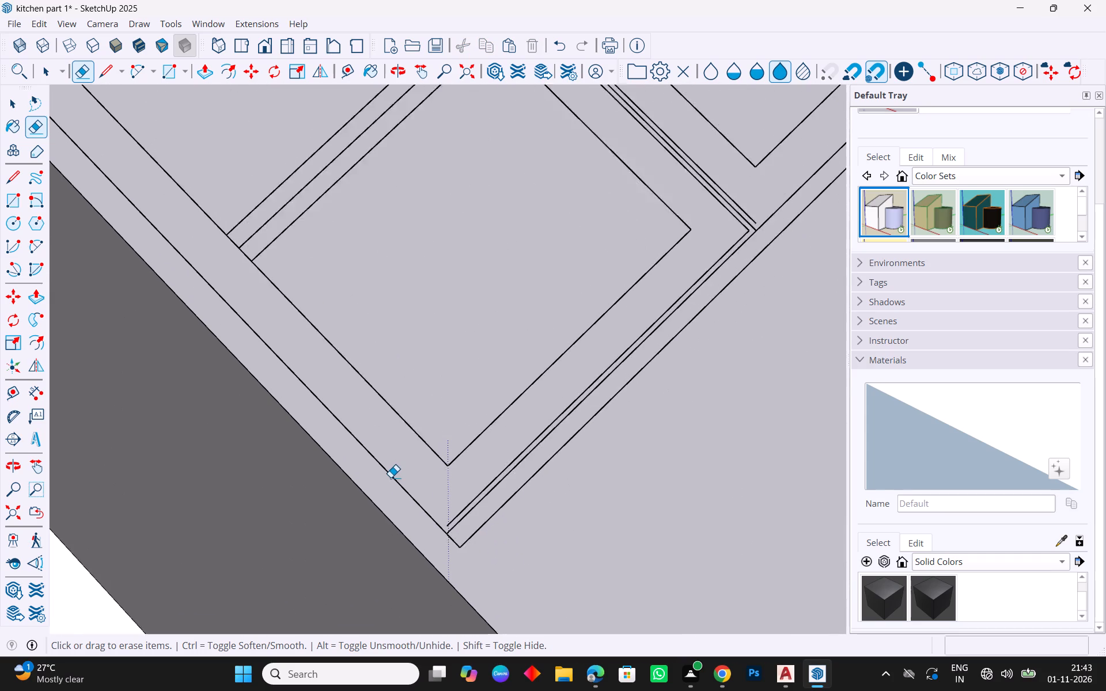
scroll(391, 477, down, 2)
scroll(461, 490, up, 3)
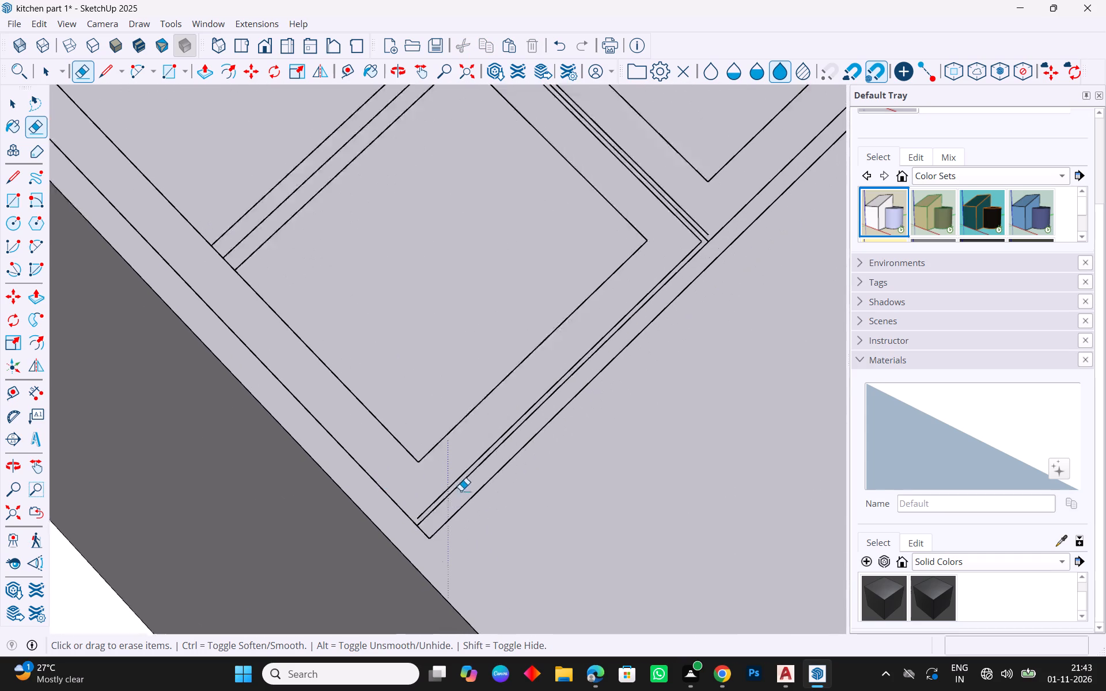
scroll(461, 491, up, 6)
scroll(392, 479, down, 9)
scroll(509, 370, up, 4)
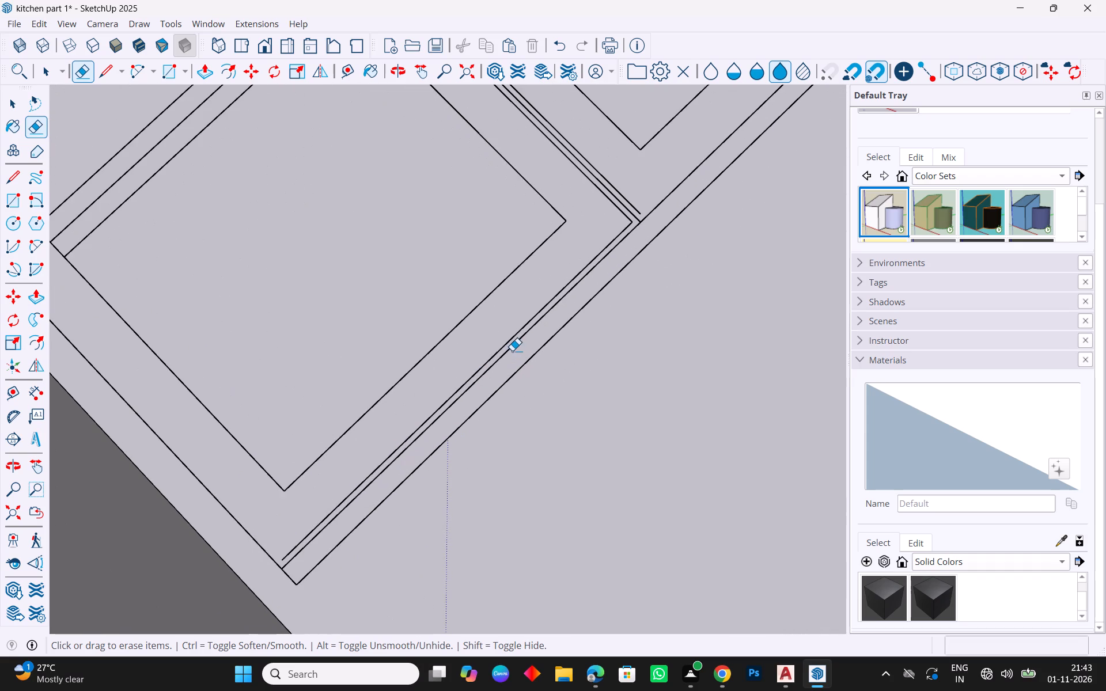
drag(512, 363, 480, 342)
scroll(433, 393, down, 5)
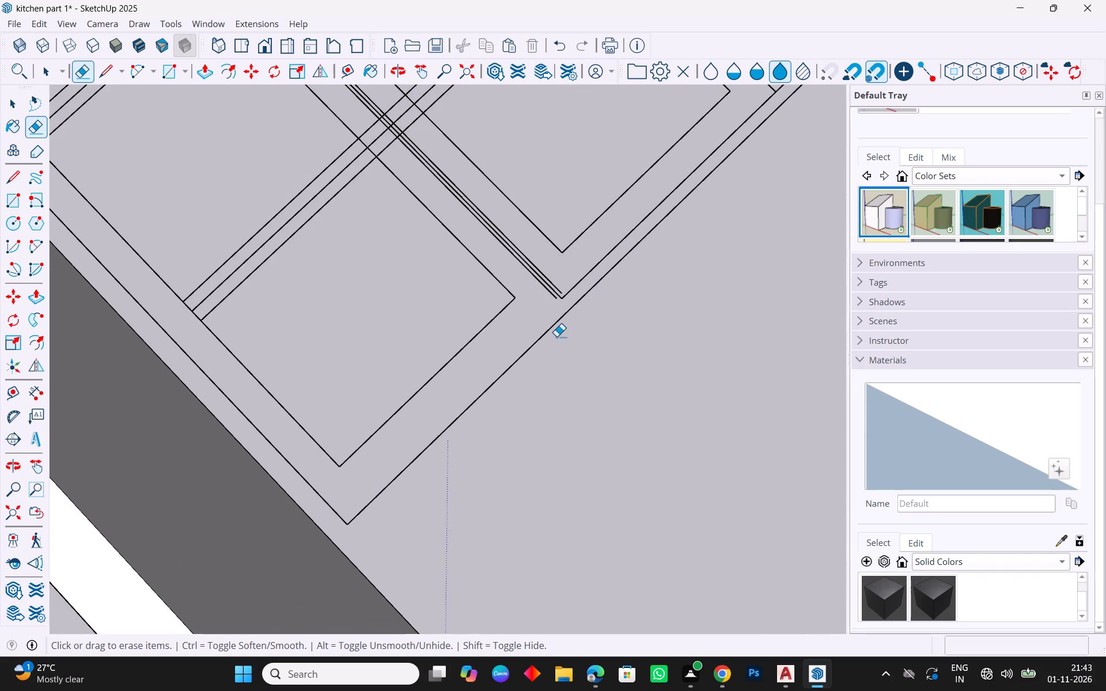
Erase the joint lines between the two framed doors in the stretch below the lower shelf.
scroll(540, 315, up, 4)
scroll(565, 268, up, 3)
drag(576, 264, 597, 294)
drag(597, 294, 594, 278)
scroll(435, 410, down, 1)
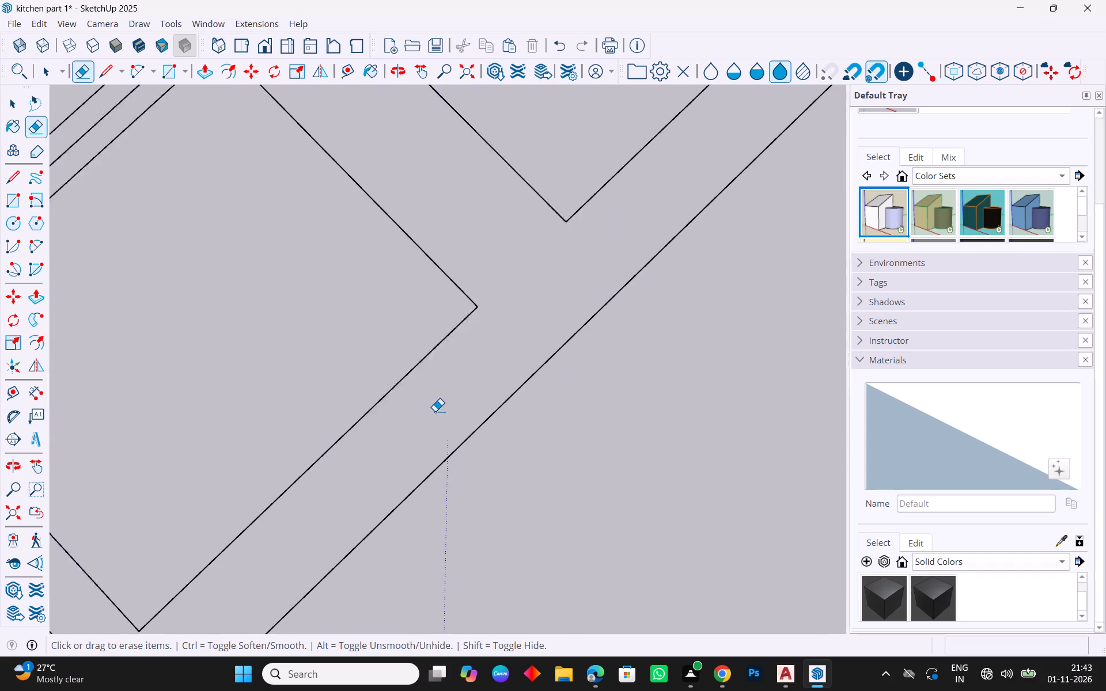
scroll(435, 411, down, 2)
scroll(359, 417, down, 16)
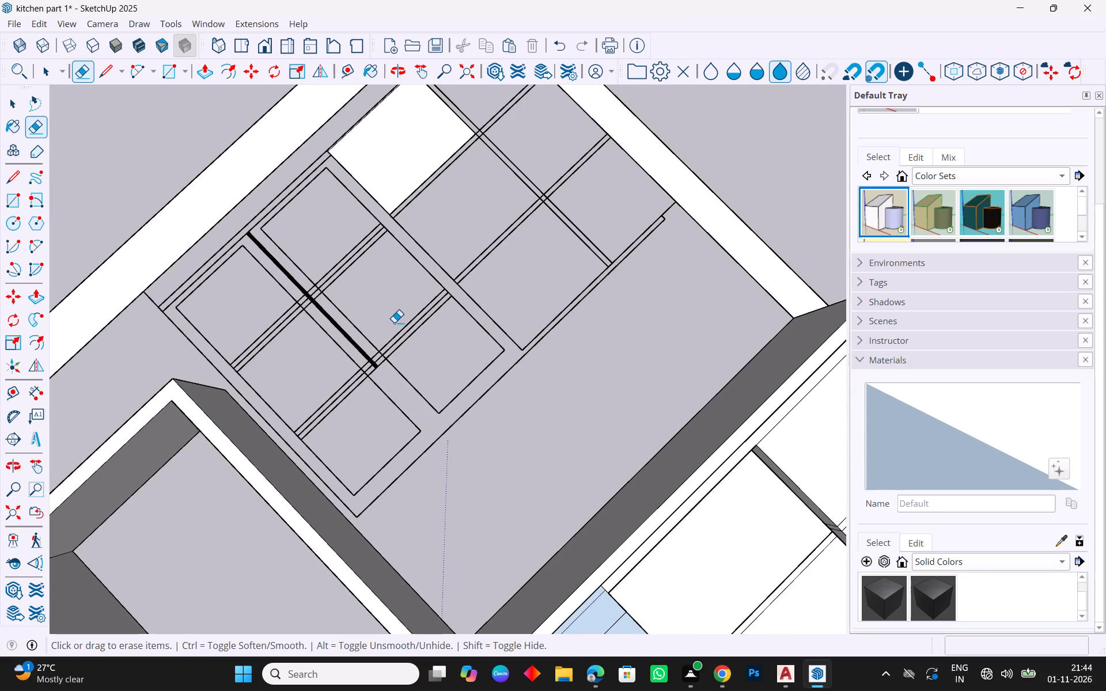
Erase the extra middle line in the joint between the two doors, in the stretch above the upper shelf.
scroll(394, 322, up, 4)
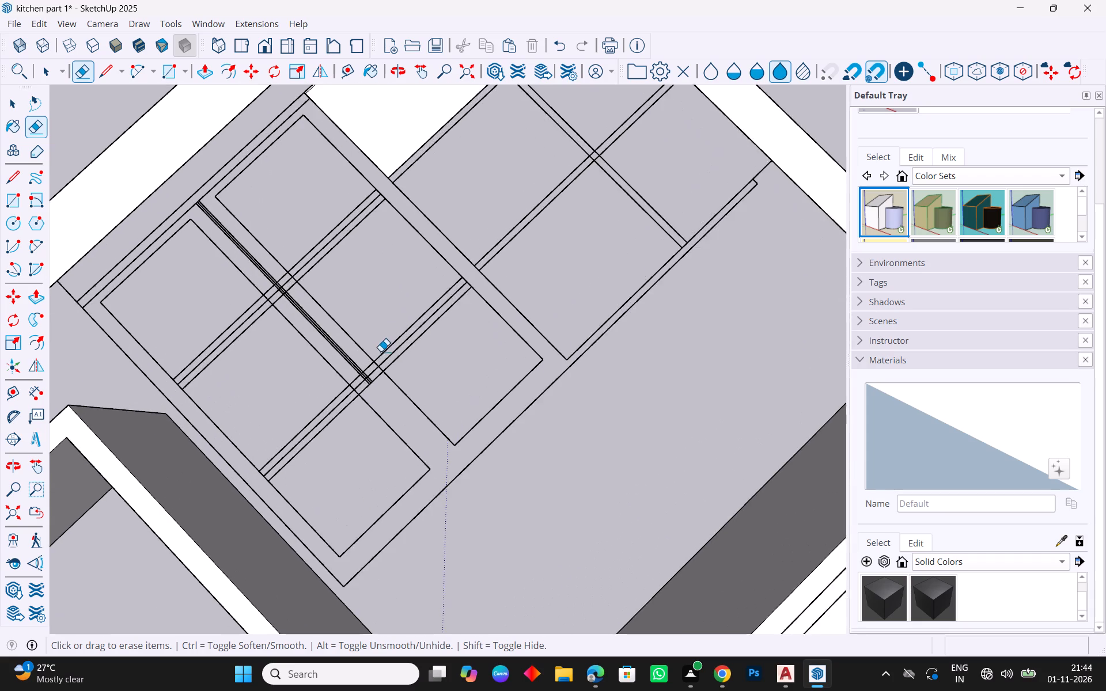
scroll(381, 351, up, 5)
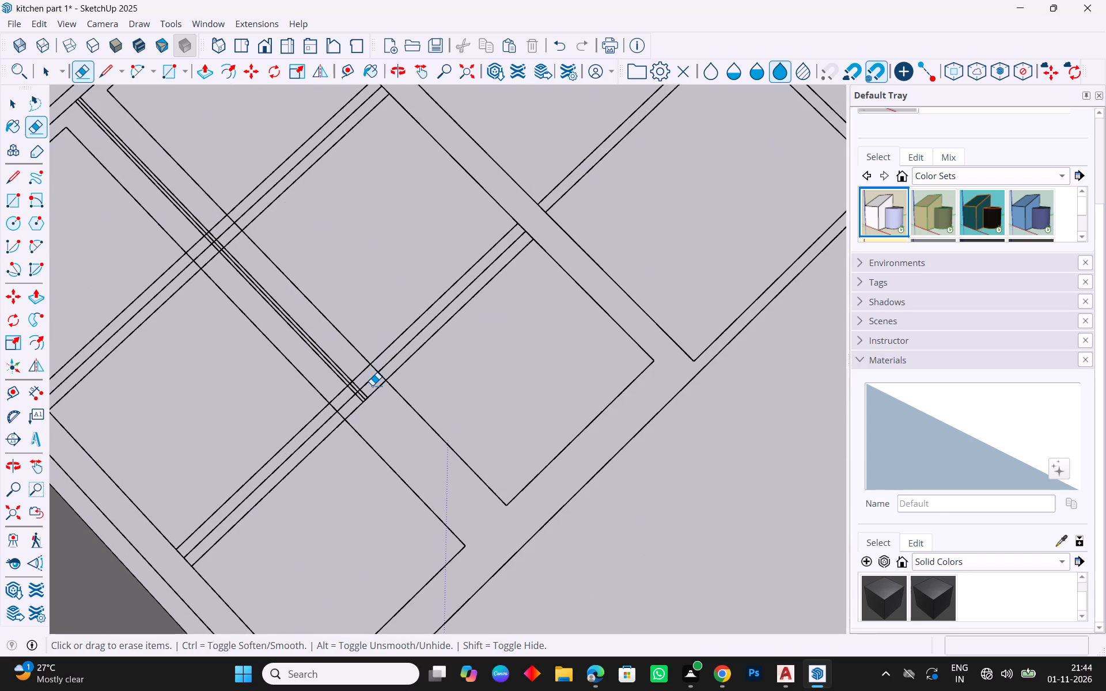
key(Escape)
scroll(452, 540, down, 3)
scroll(263, 249, up, 4)
scroll(253, 320, up, 14)
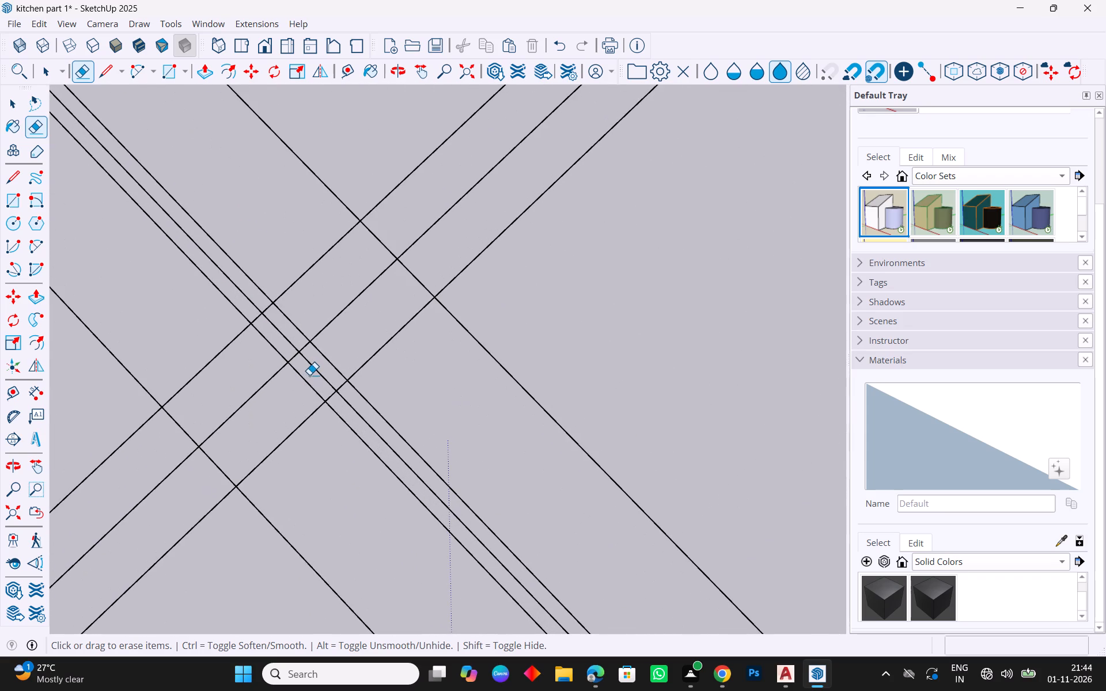
scroll(353, 438, down, 9)
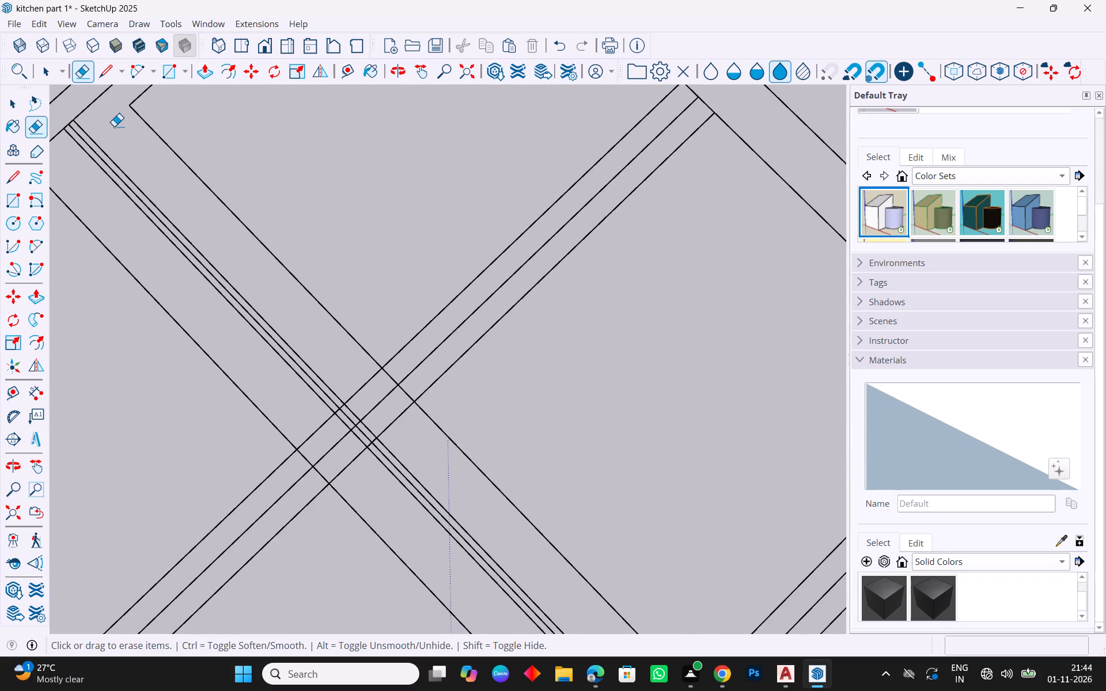
scroll(110, 123, up, 4)
scroll(220, 252, up, 13)
drag(321, 368, 316, 378)
scroll(343, 382, down, 17)
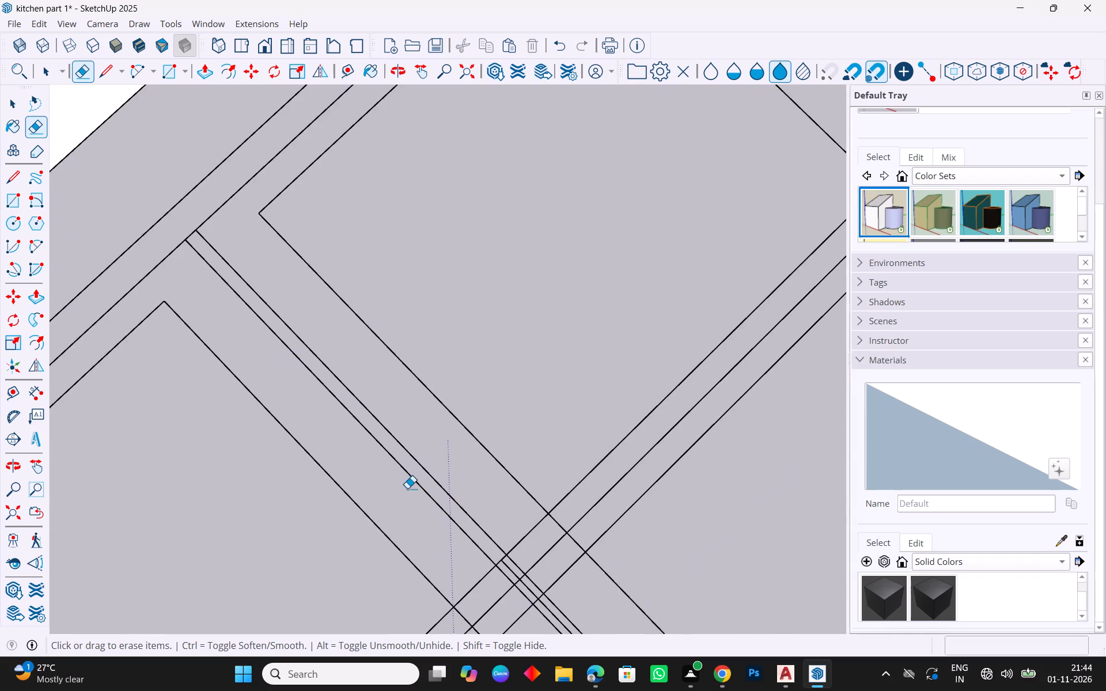
Erase the upper shelf's lines where they cross the outer door's frame beside the joint between the doors.
scroll(405, 489, up, 4)
scroll(388, 362, down, 8)
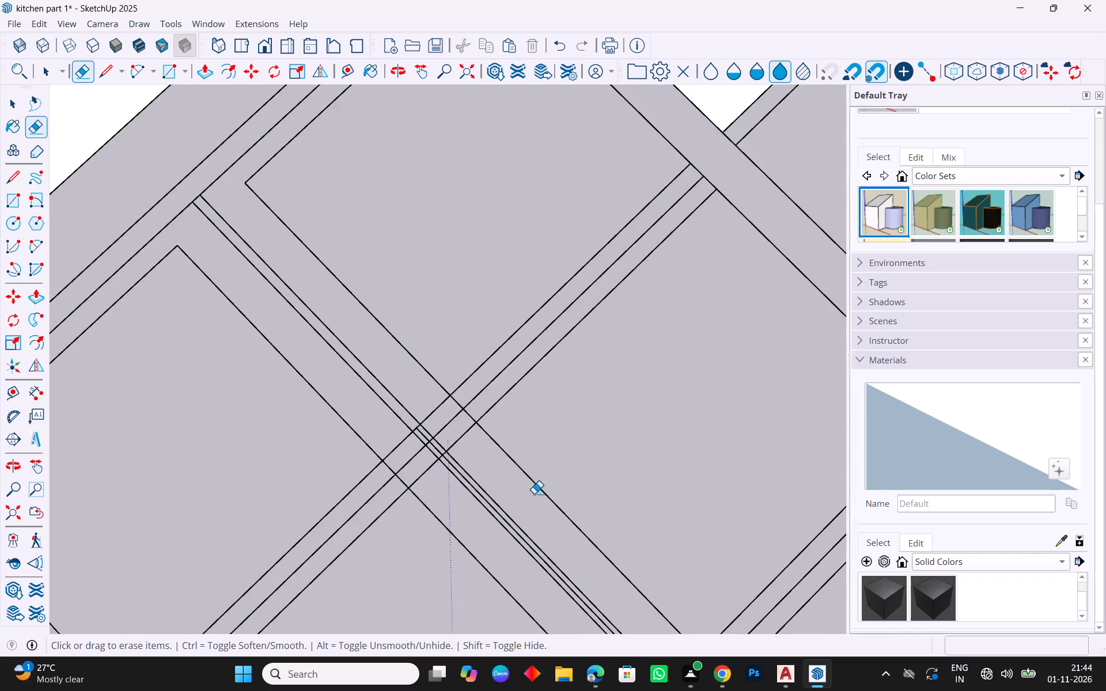
scroll(501, 465, up, 3)
scroll(392, 401, down, 11)
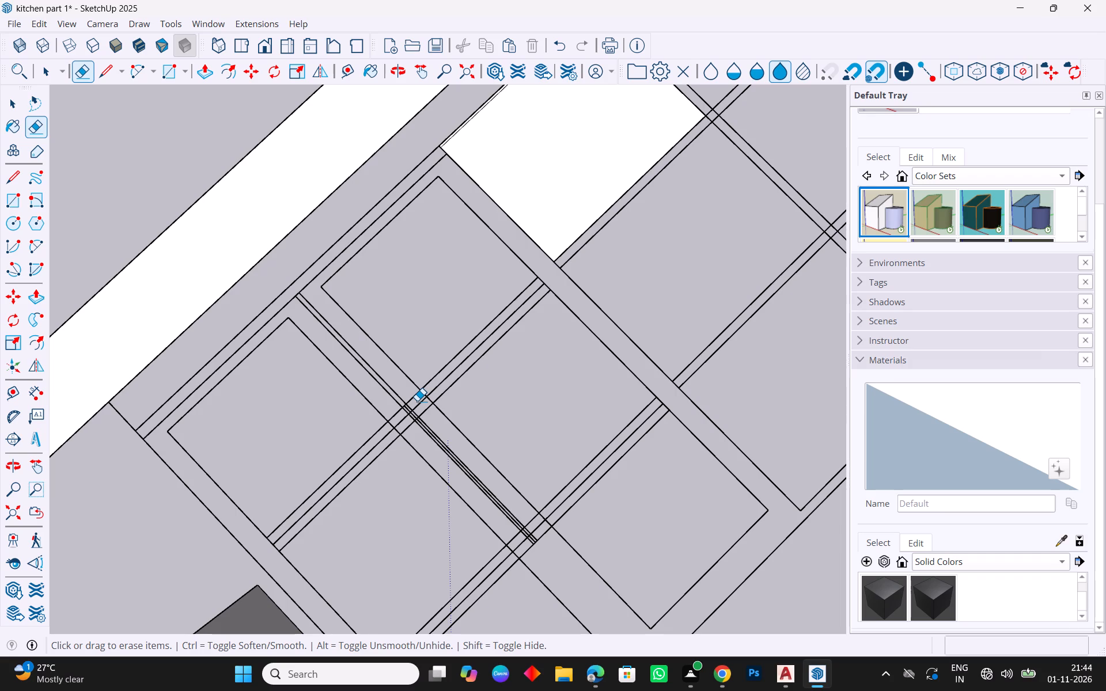
scroll(410, 446, up, 2)
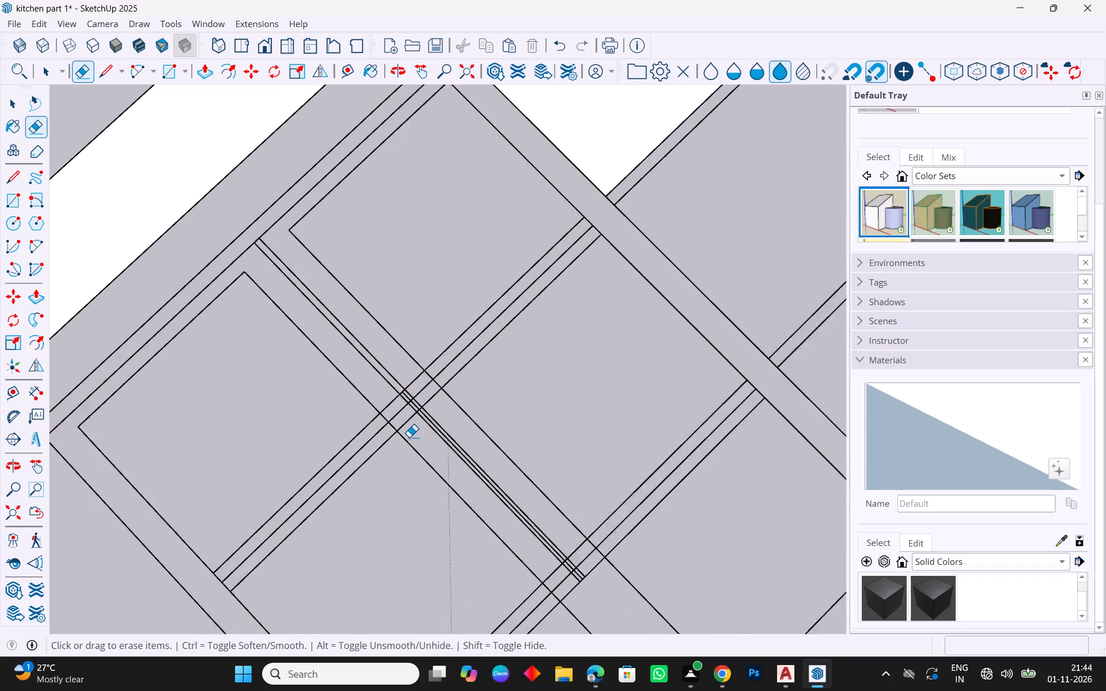
scroll(409, 437, up, 6)
drag(406, 432, 375, 385)
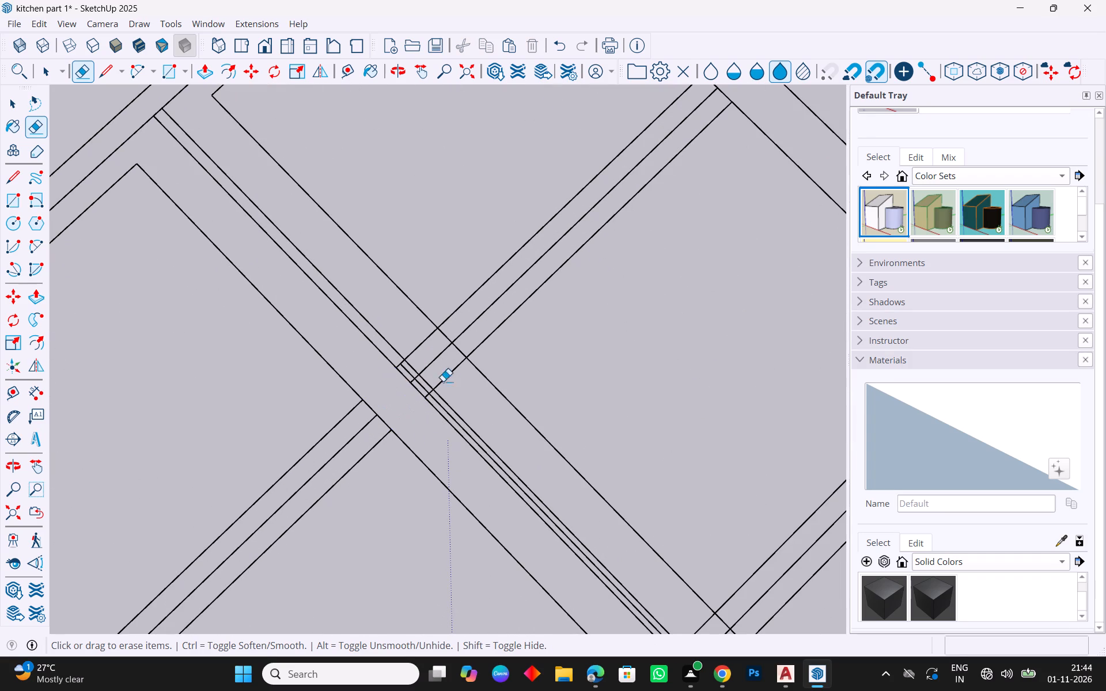
Erase the small overlap edges inside the door joint at the upper shelf, along with the extra middle line below it.
scroll(472, 365, up, 4)
scroll(386, 379, up, 10)
drag(382, 380, 387, 386)
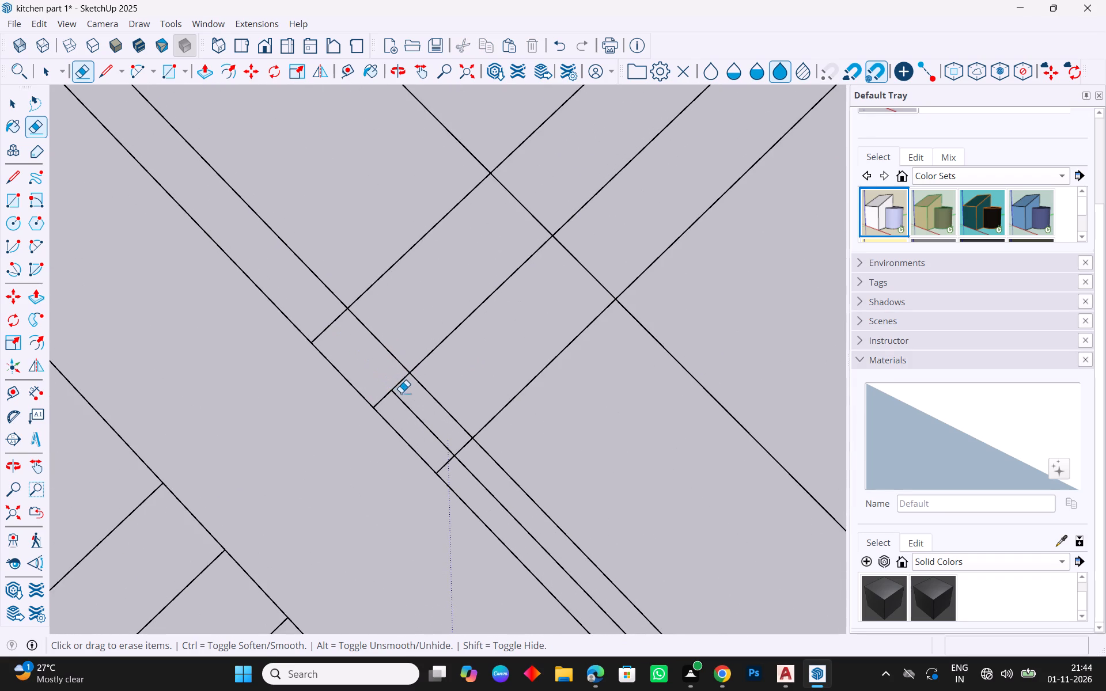
drag(403, 394, 408, 416)
drag(399, 403, 375, 377)
drag(332, 344, 314, 327)
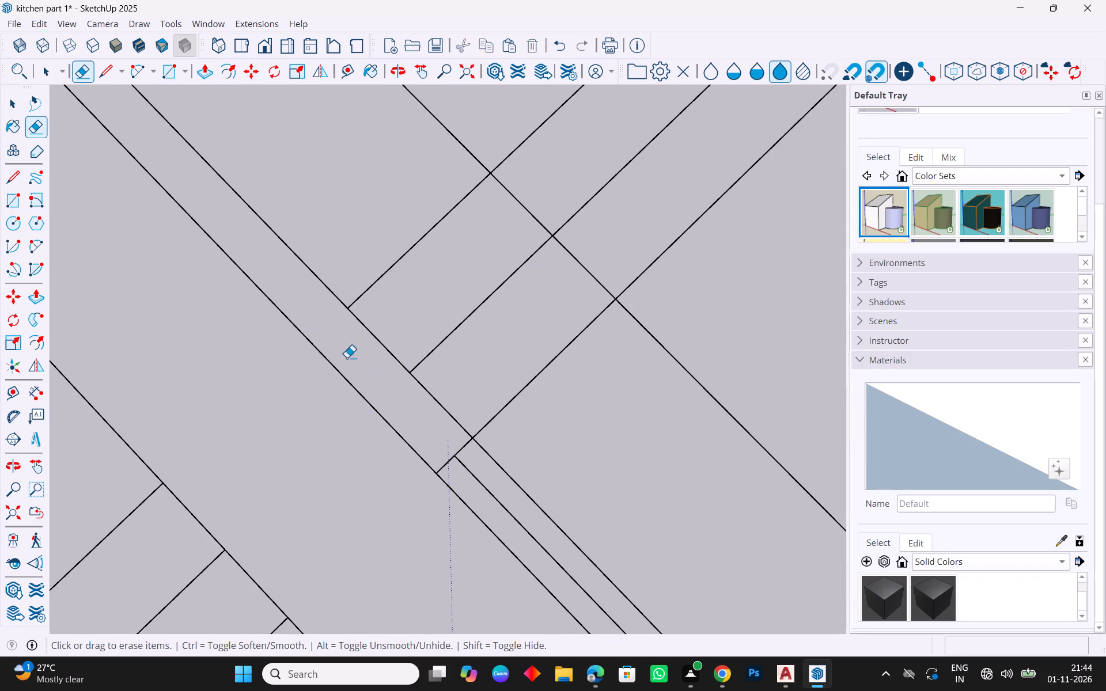
drag(440, 443, 454, 454)
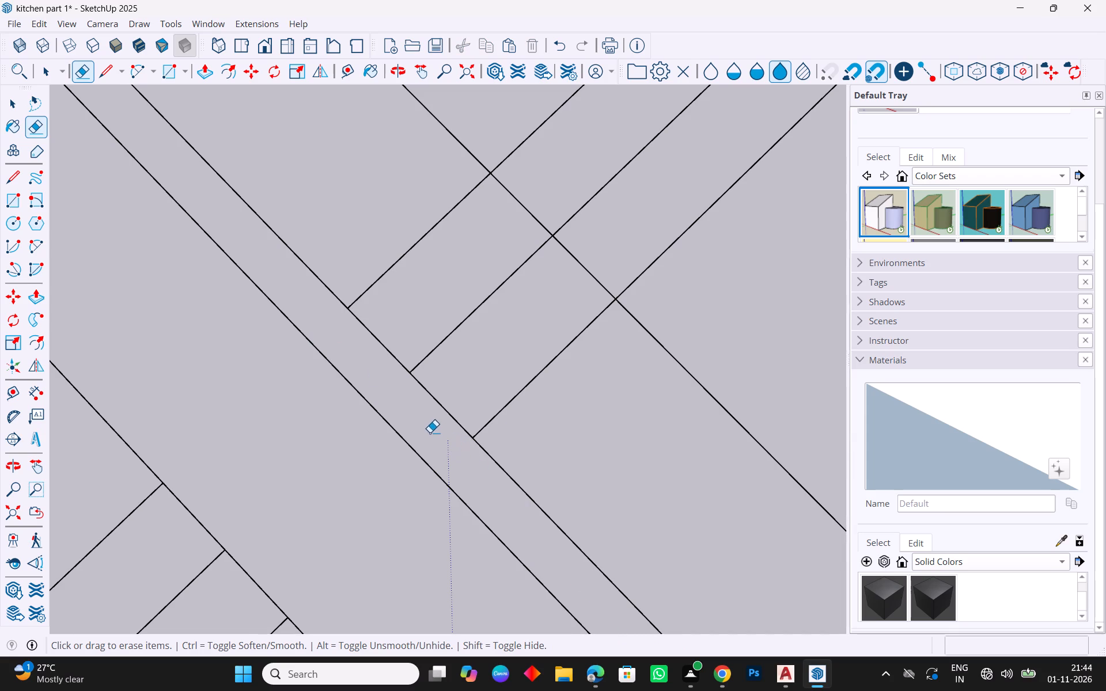
scroll(415, 422, down, 3)
scroll(495, 437, down, 9)
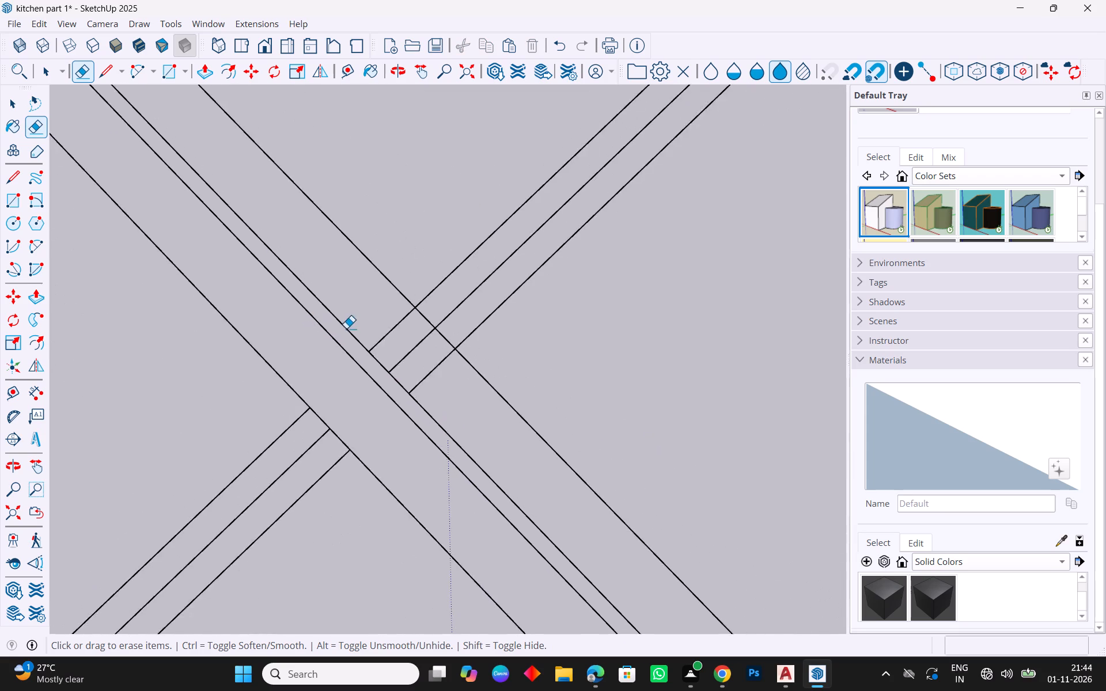
Erase the extra overlapping lines along the top of both framed doors, below the cabinet's top board.
scroll(346, 328, down, 16)
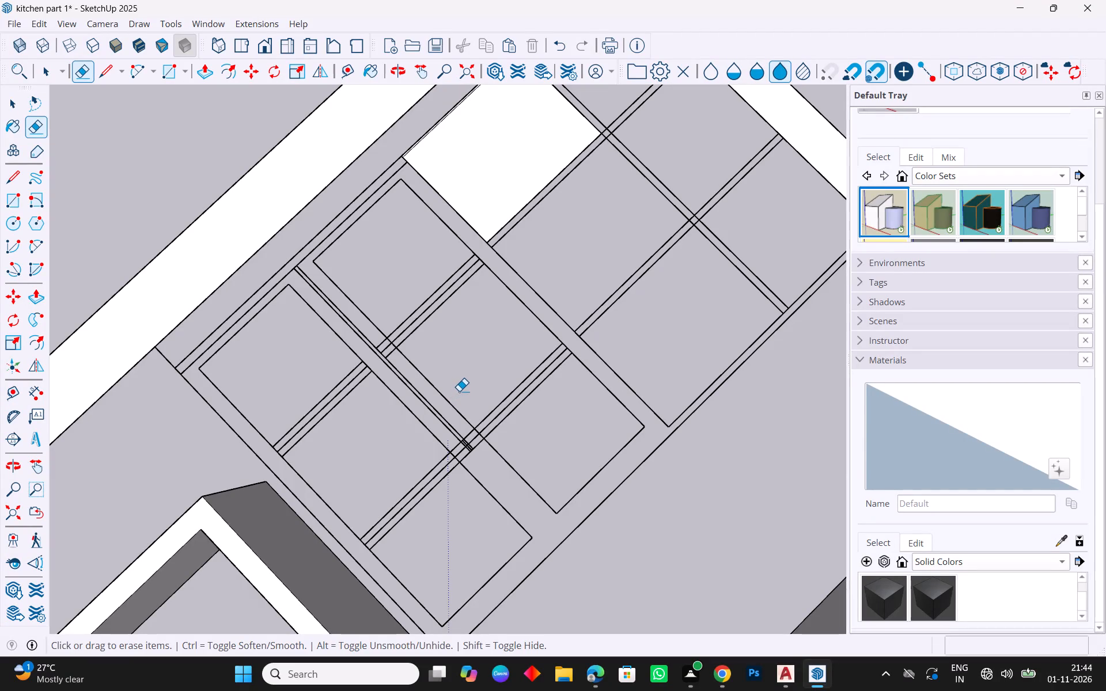
scroll(236, 363, up, 4)
drag(216, 331, 216, 330)
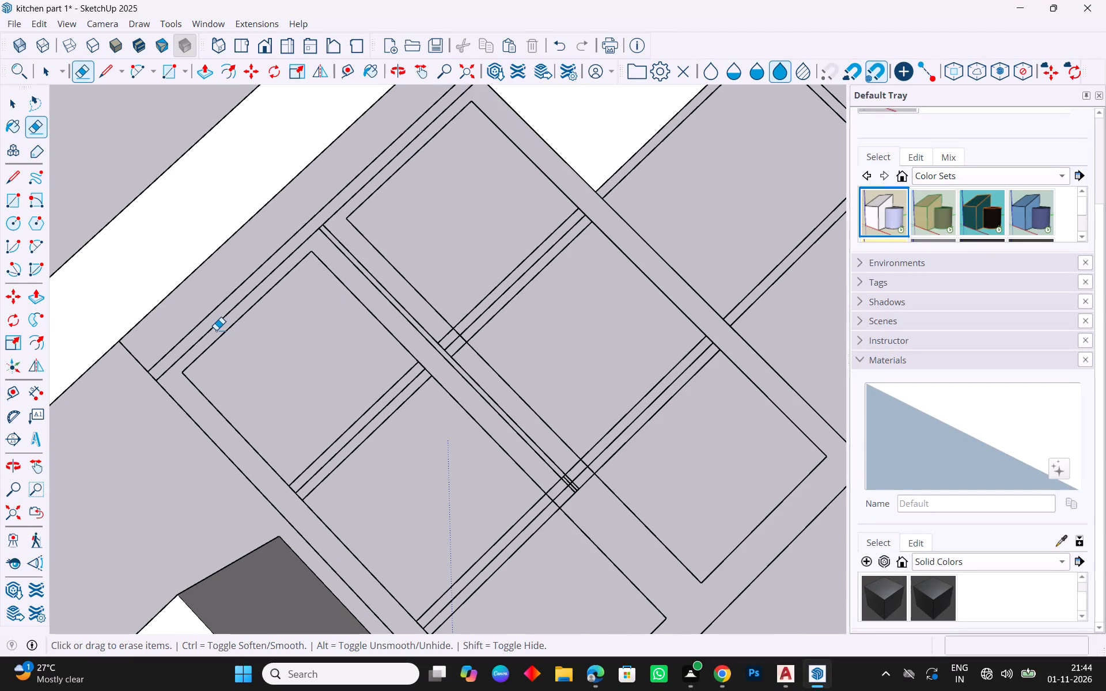
drag(216, 330, 206, 326)
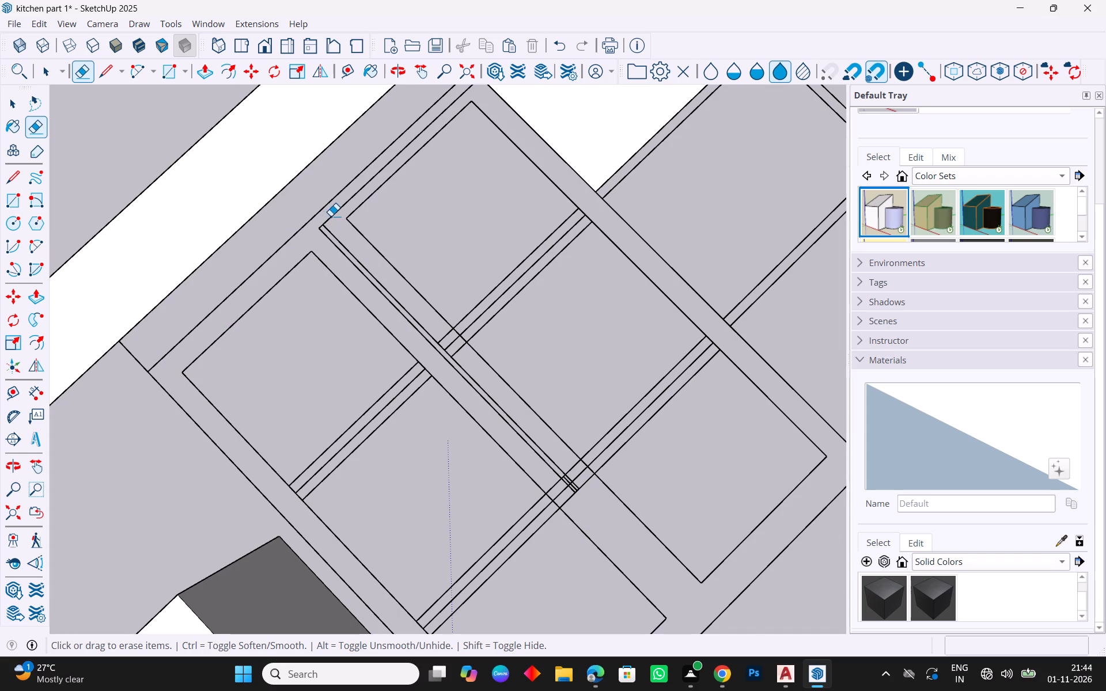
scroll(331, 216, up, 4)
drag(340, 222, 331, 212)
scroll(304, 221, down, 6)
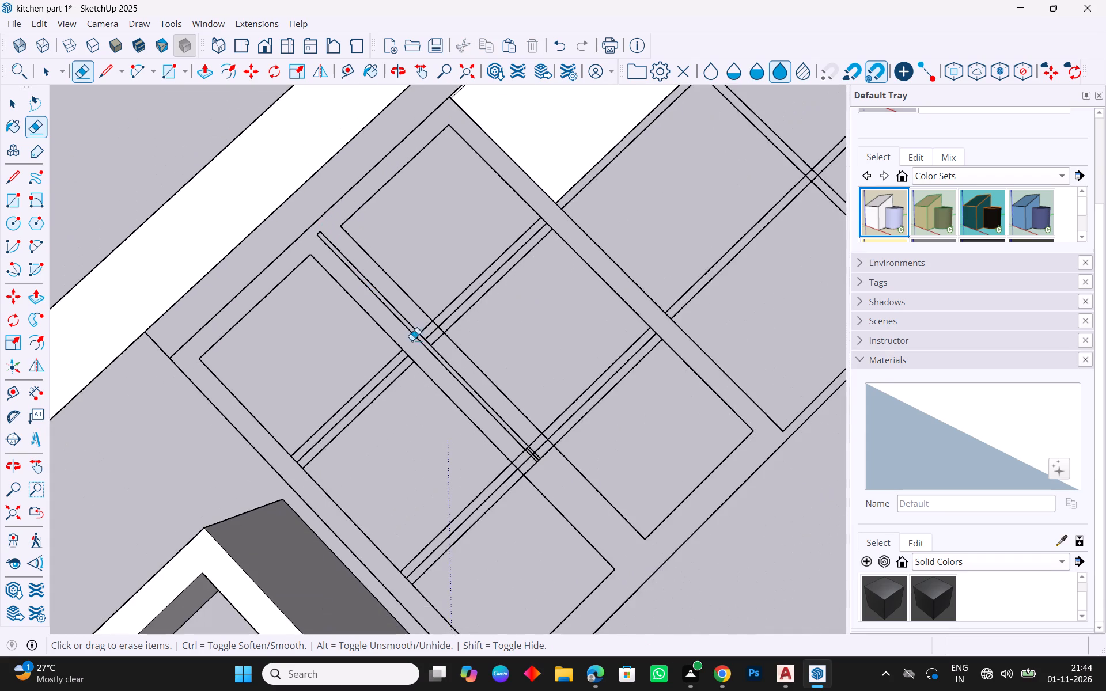
Erase the upper shelf's lines where they cross the inner door's frame beside the joint.
scroll(448, 346, up, 14)
drag(421, 356, 374, 328)
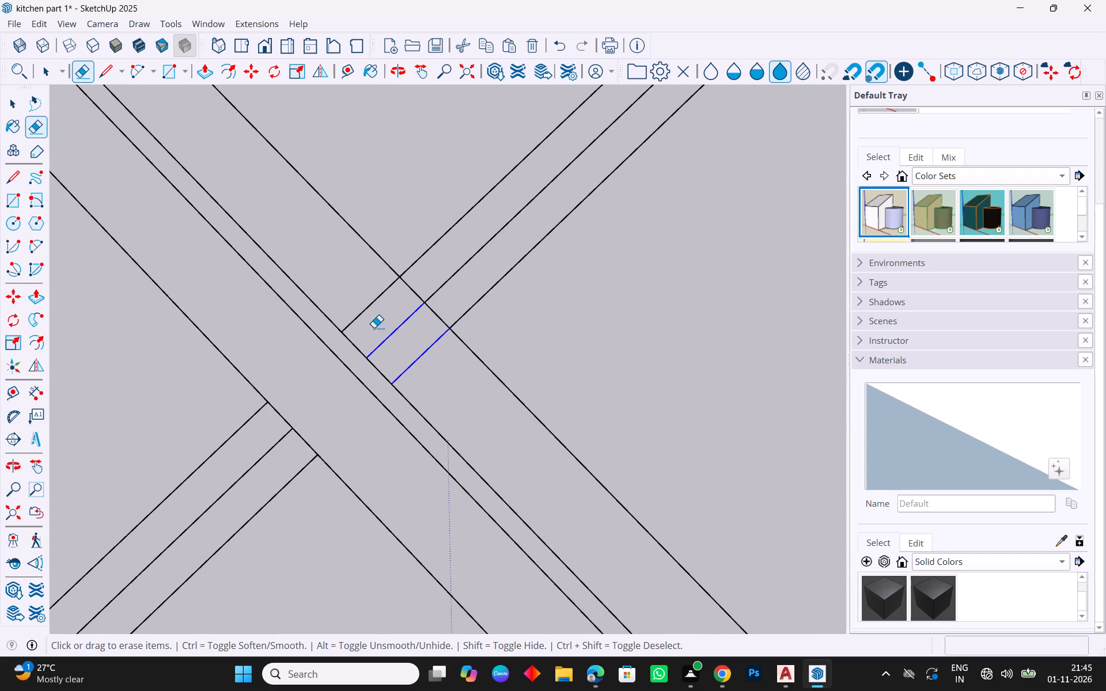
drag(374, 328, 358, 311)
scroll(386, 285, down, 17)
Erase the lower shelf's lines where they cross both doors' frames on either side of the joint.
scroll(518, 460, up, 2)
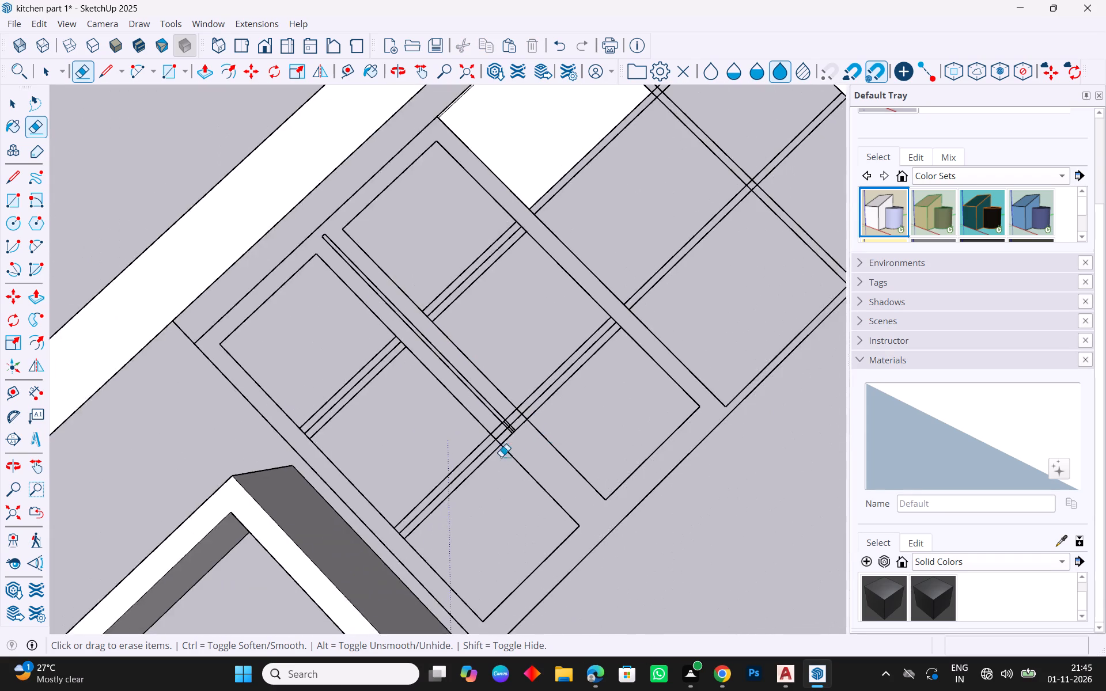
scroll(501, 457, up, 13)
drag(506, 443, 421, 379)
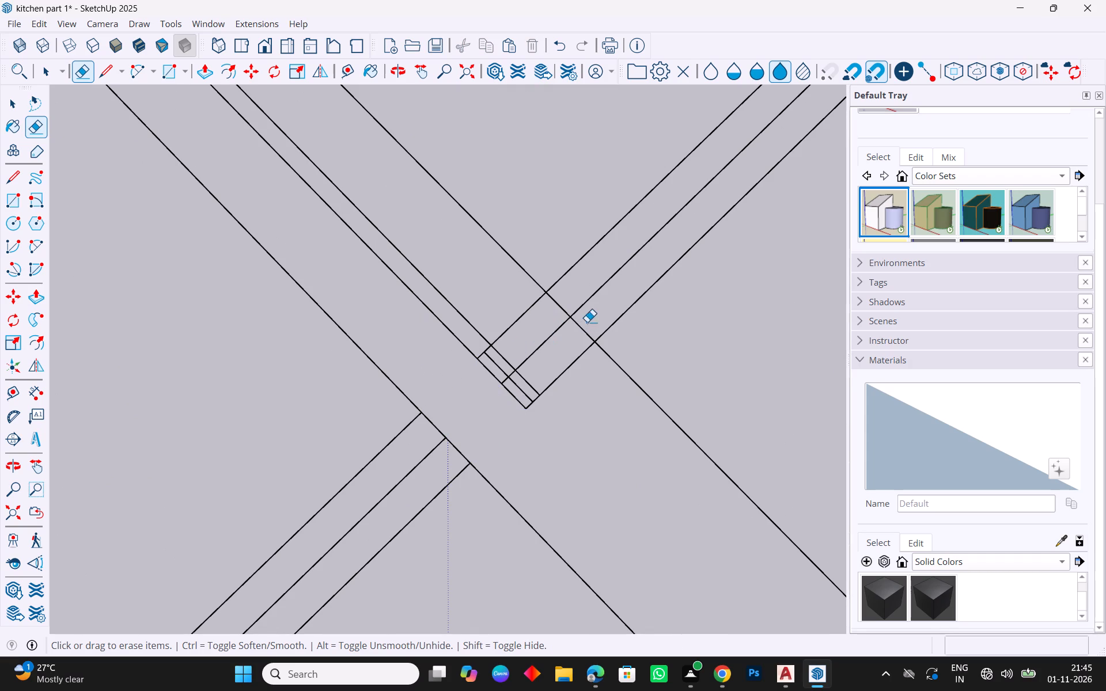
scroll(588, 320, up, 4)
scroll(550, 355, up, 3)
drag(596, 431, 417, 314)
Erase the small cross edges and leftover middle line inside the door joint's end at the lower shelf.
scroll(414, 420, up, 5)
scroll(468, 453, up, 3)
drag(495, 459, 477, 453)
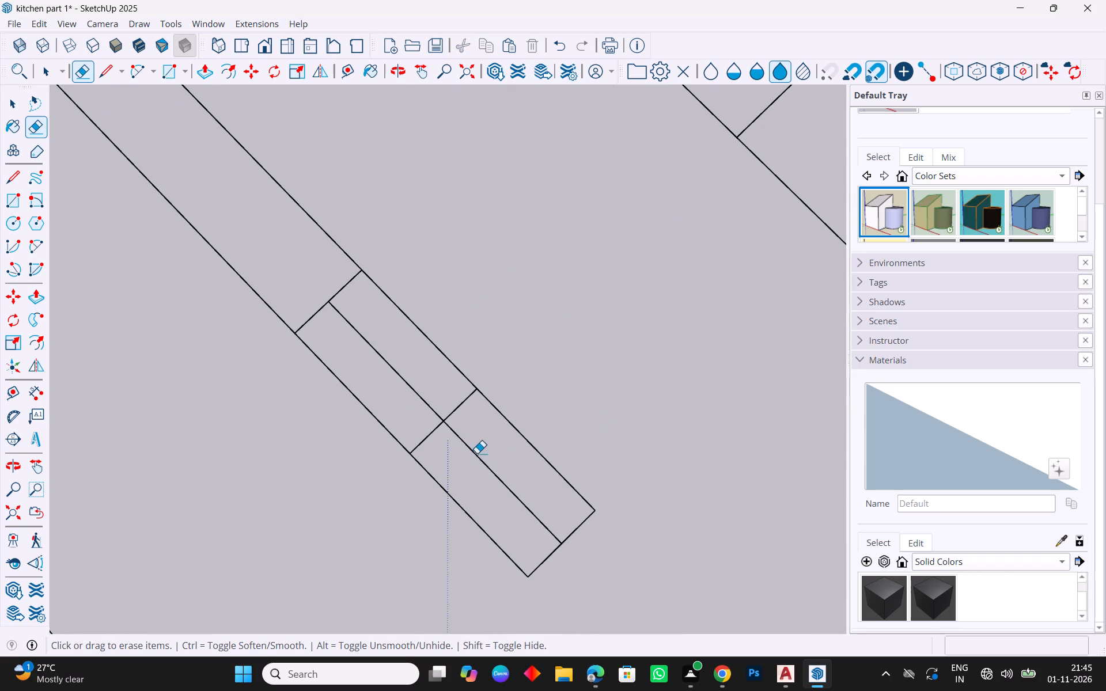
drag(477, 453, 313, 322)
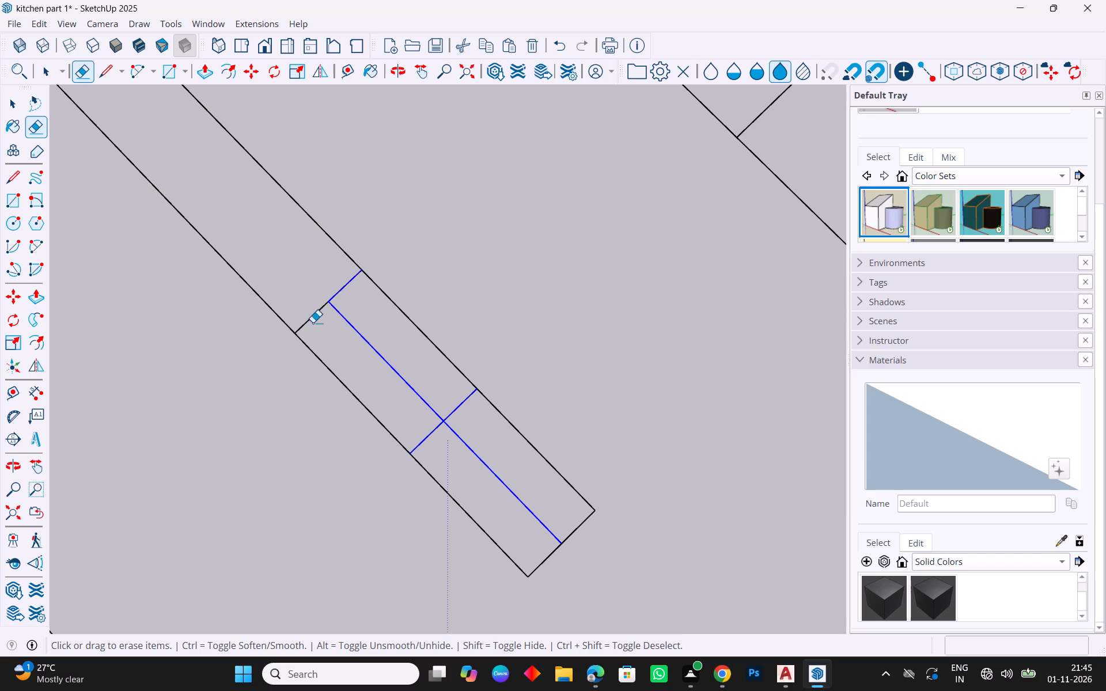
drag(313, 322, 353, 345)
scroll(367, 375, down, 11)
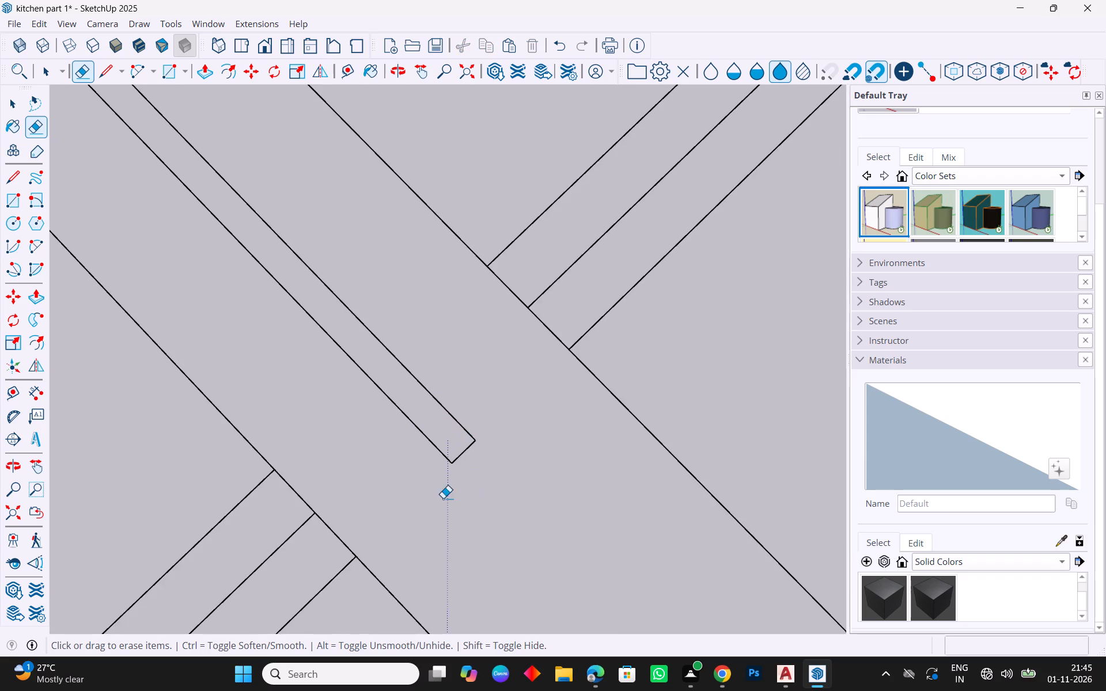
Erase the short cross edges closing the lower and upper ends of the double joint line between the framed doors.
scroll(441, 493, up, 4)
drag(482, 445, 442, 427)
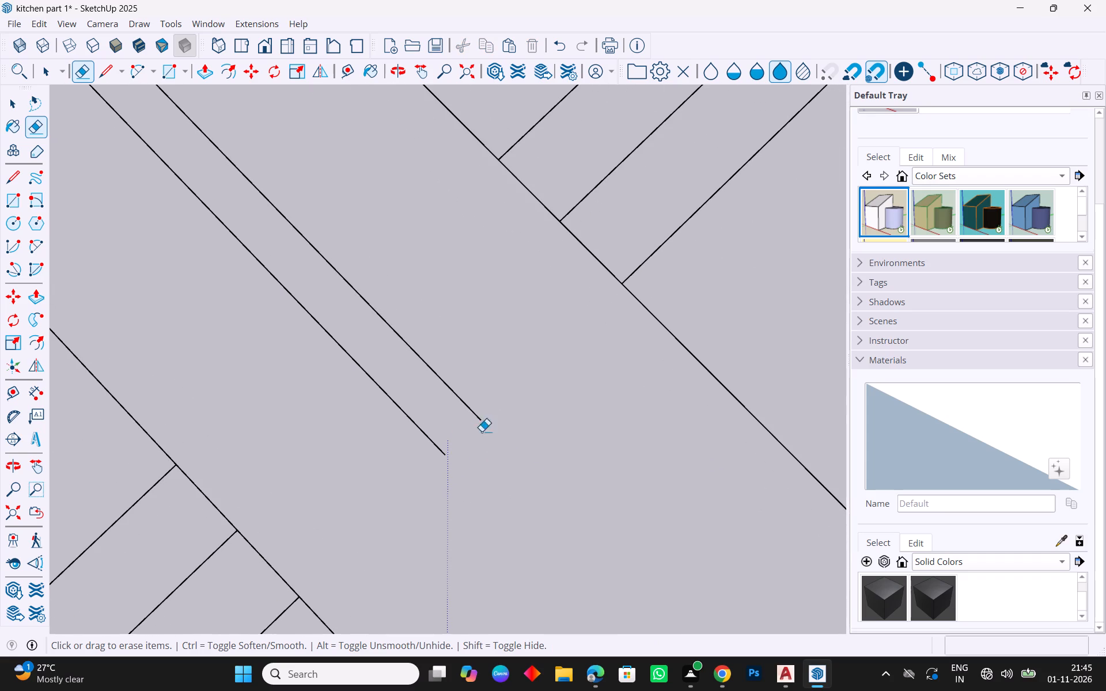
scroll(481, 430, down, 20)
scroll(481, 430, down, 5)
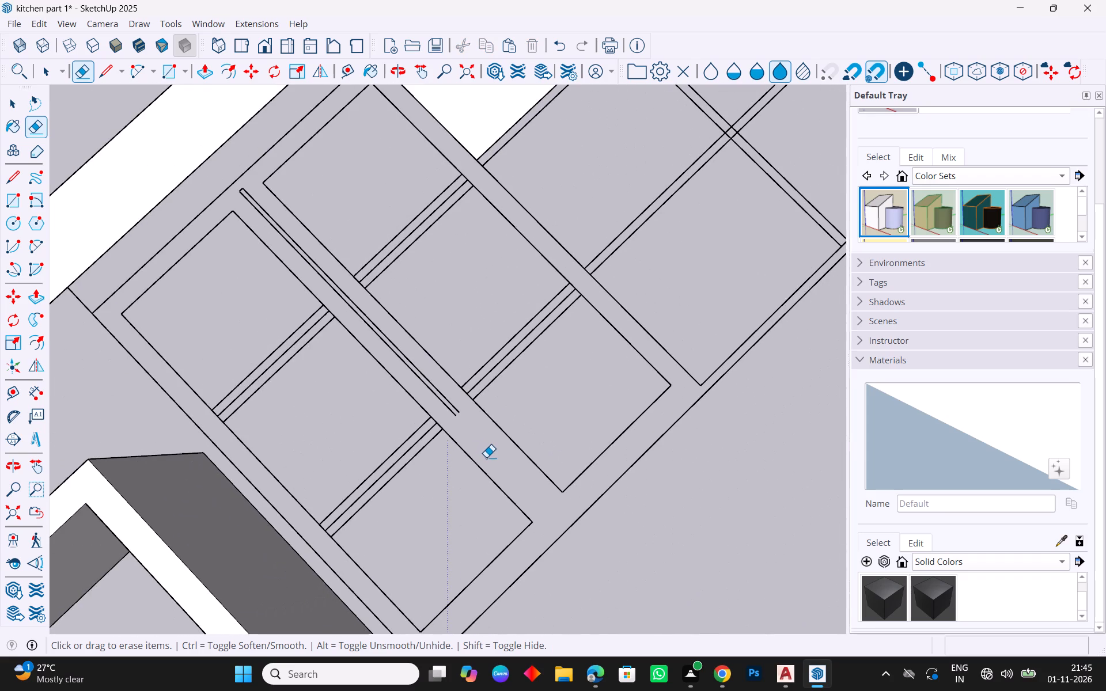
key(Escape)
key(Escape)
key(Escape)
scroll(226, 225, up, 4)
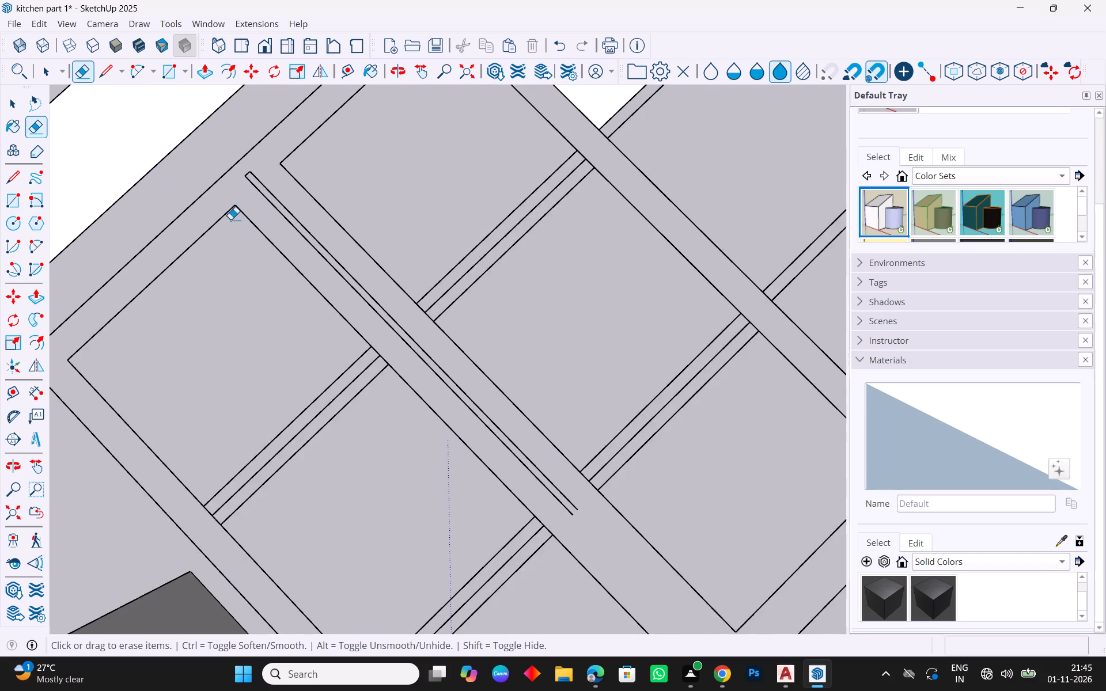
scroll(257, 154, up, 13)
drag(265, 215, 247, 196)
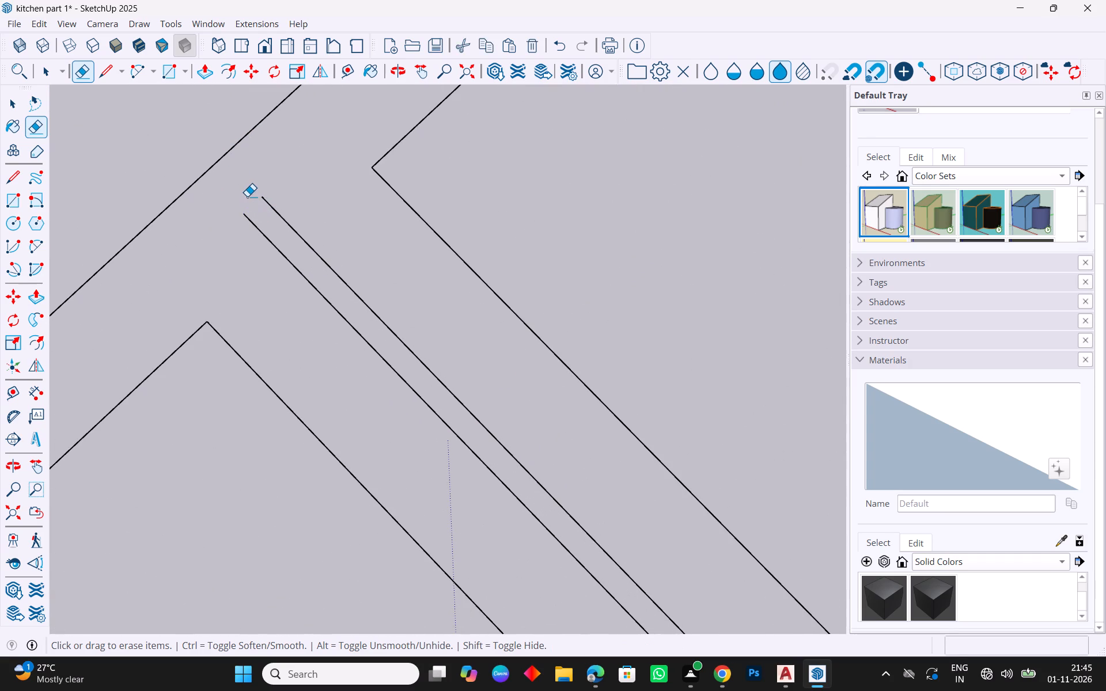
key(Escape)
scroll(275, 195, down, 11)
key(Escape)
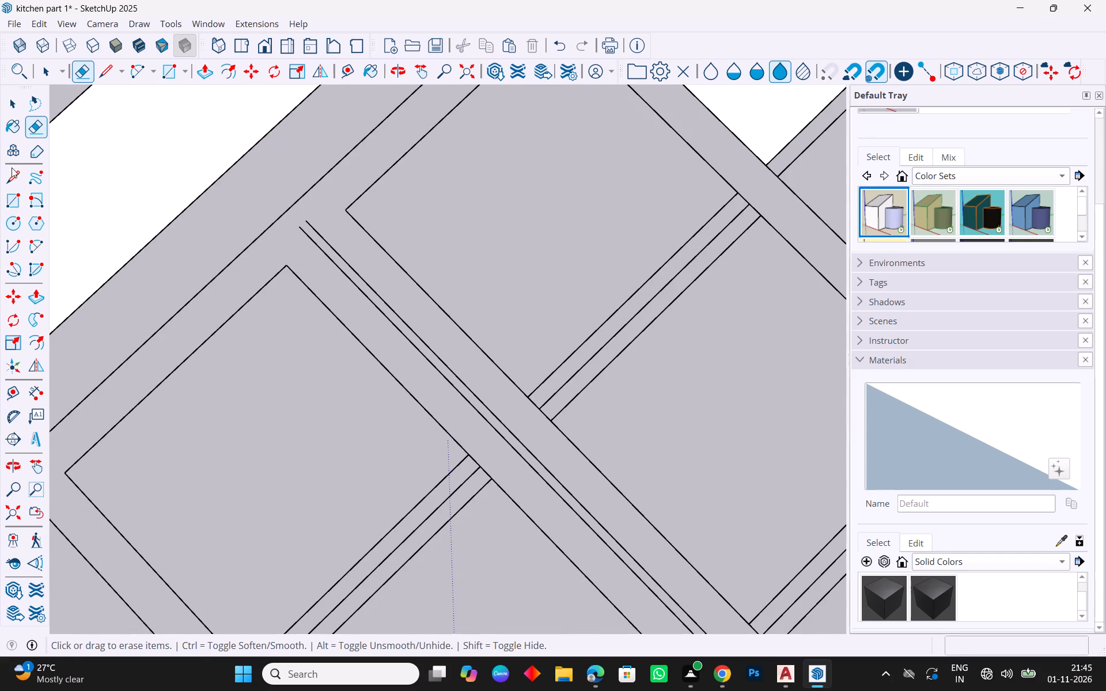
Draw lines extending both joint lines up to the doors' top edge below the top board.
click(13, 174)
scroll(291, 173, up, 4)
scroll(327, 234, up, 4)
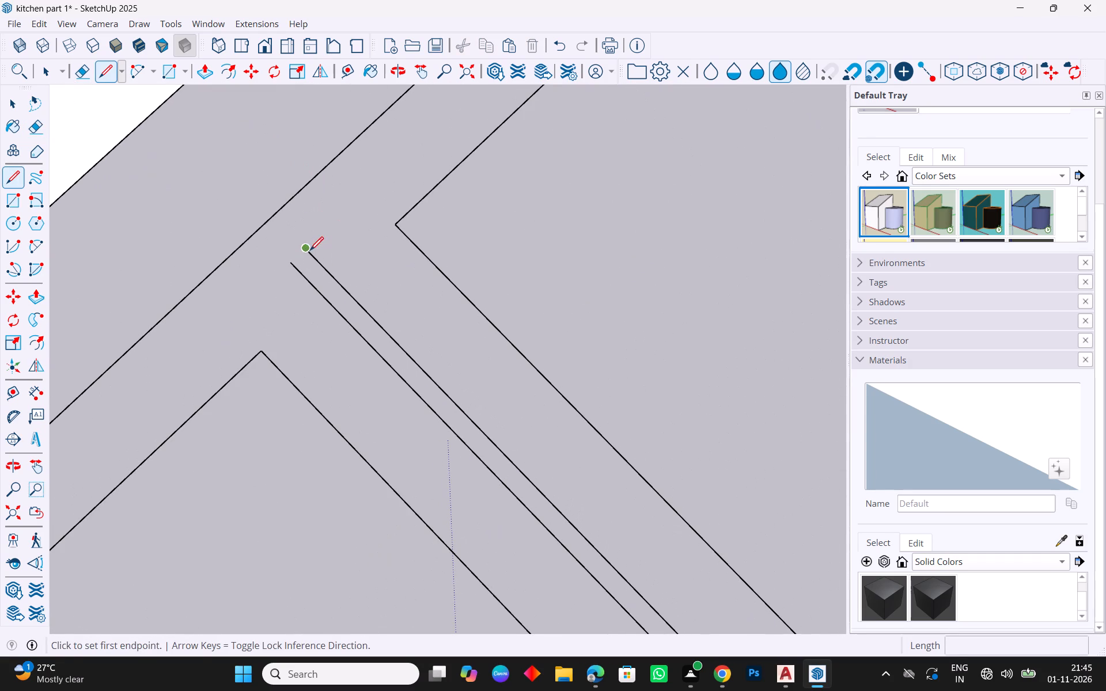
drag(308, 248, 295, 241)
click(274, 217)
key(Escape)
click(290, 268)
click(262, 230)
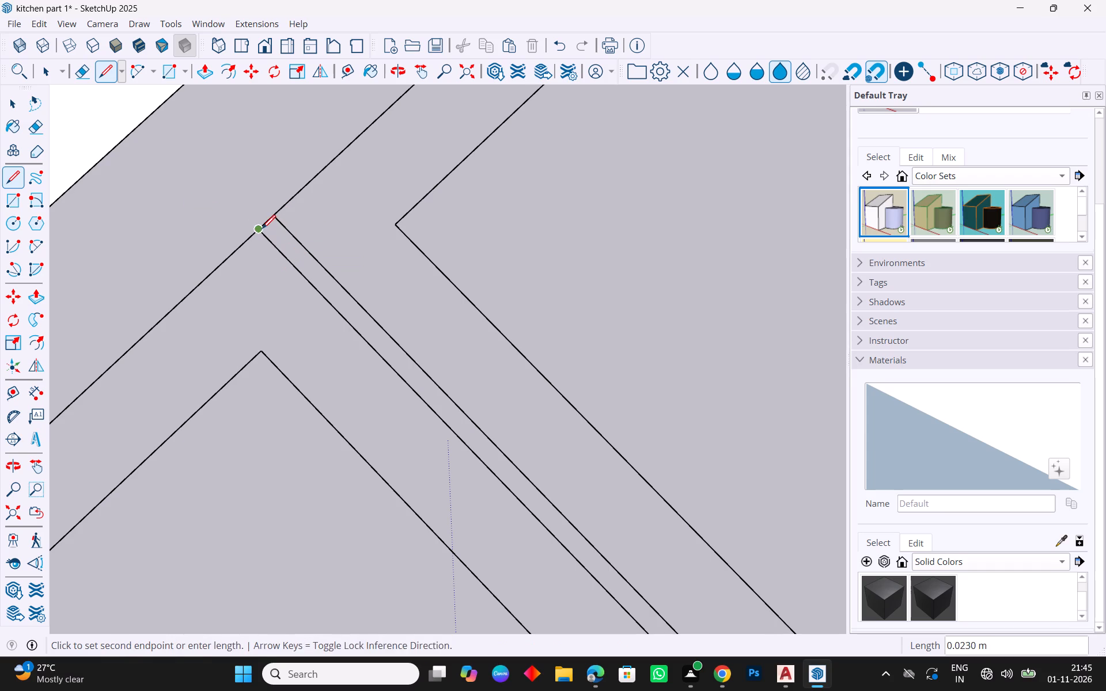
key(Escape)
Draw two lines about 0.338 m long extending both joint lines down to the doors' bottom edge.
scroll(266, 230, down, 20)
scroll(527, 465, up, 4)
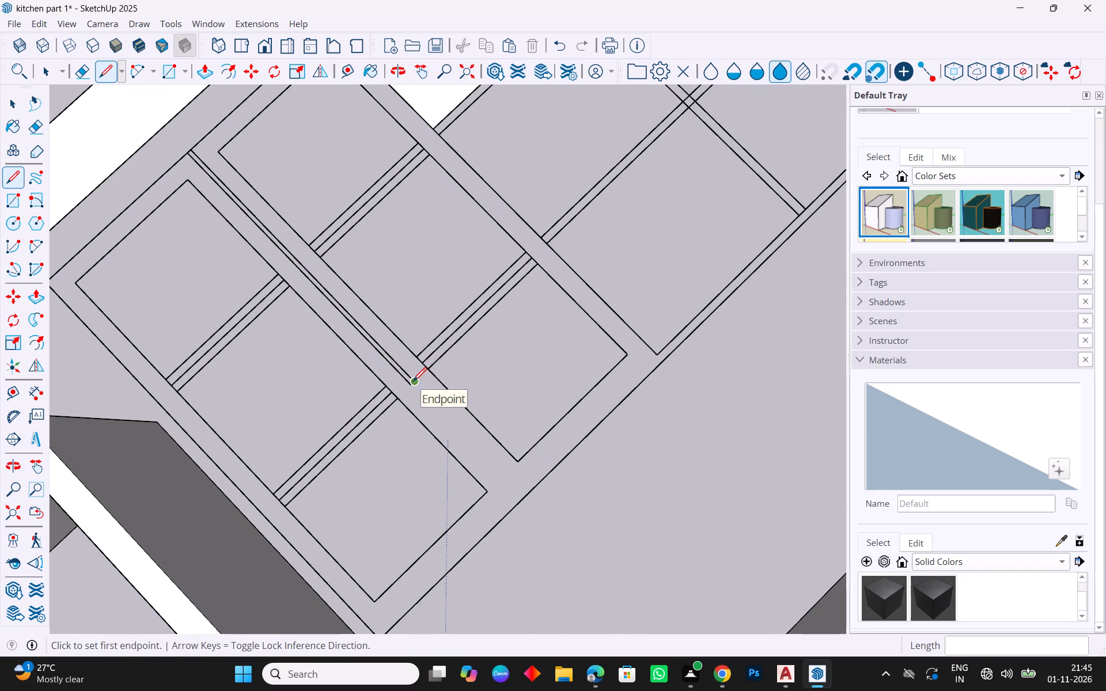
click(413, 382)
click(524, 498)
key(Escape)
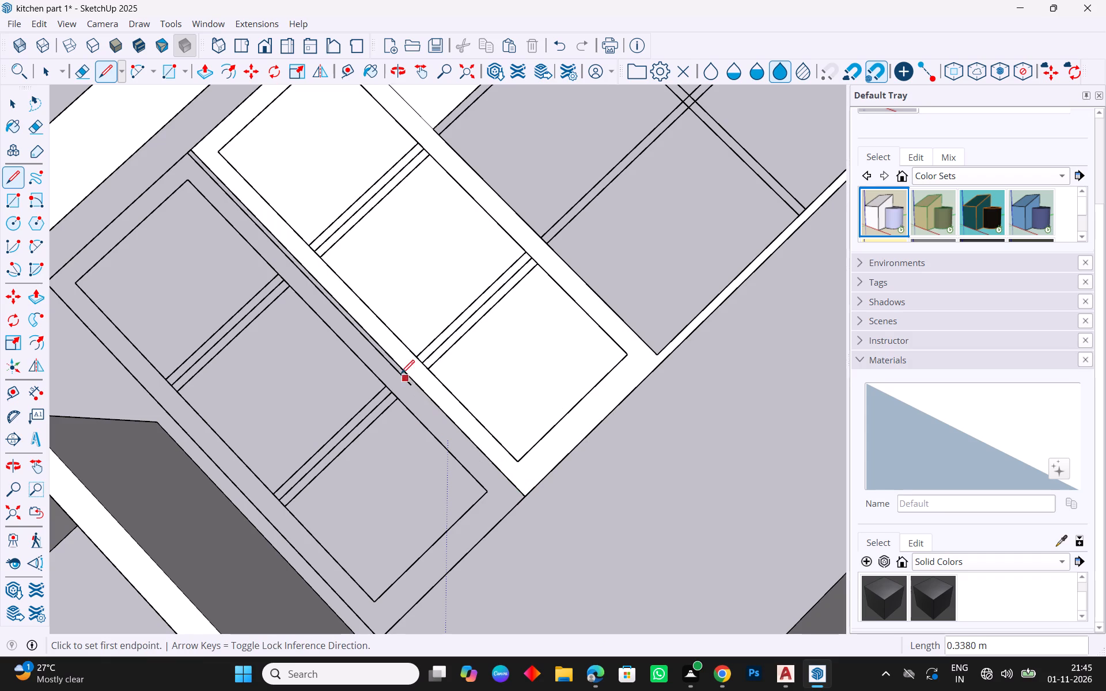
scroll(415, 392, up, 4)
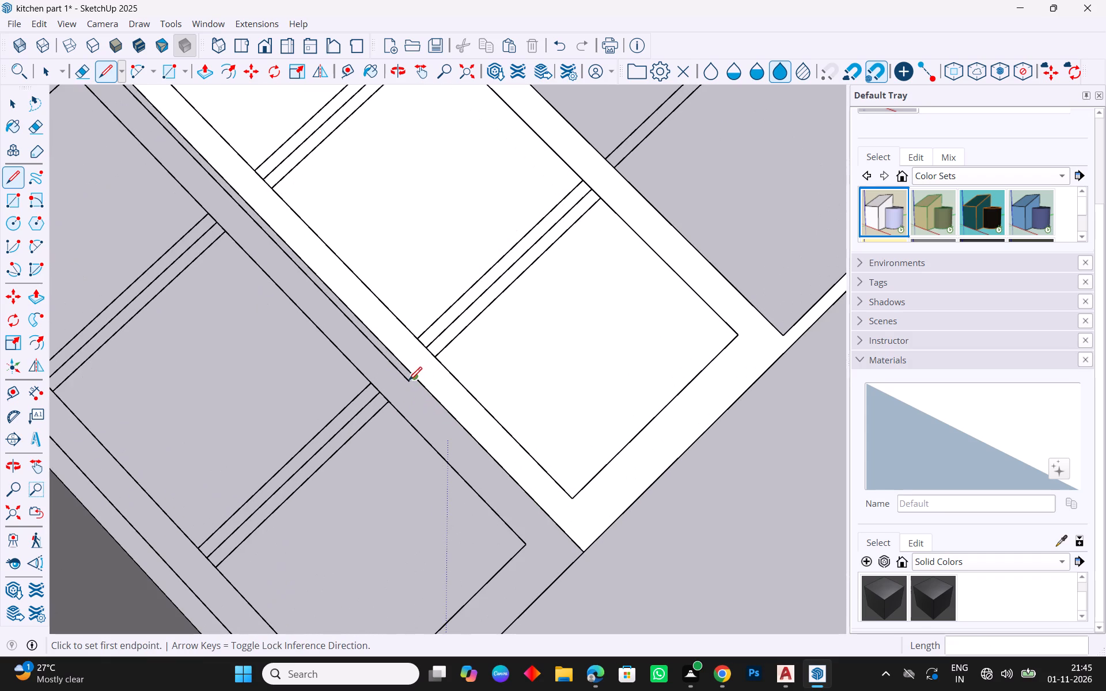
click(407, 386)
click(577, 561)
key(Escape)
scroll(460, 408, down, 9)
key(Escape)
Delete the face covering the upper open shelf compartment beside the inner framed door.
key(space)
scroll(441, 404, down, 5)
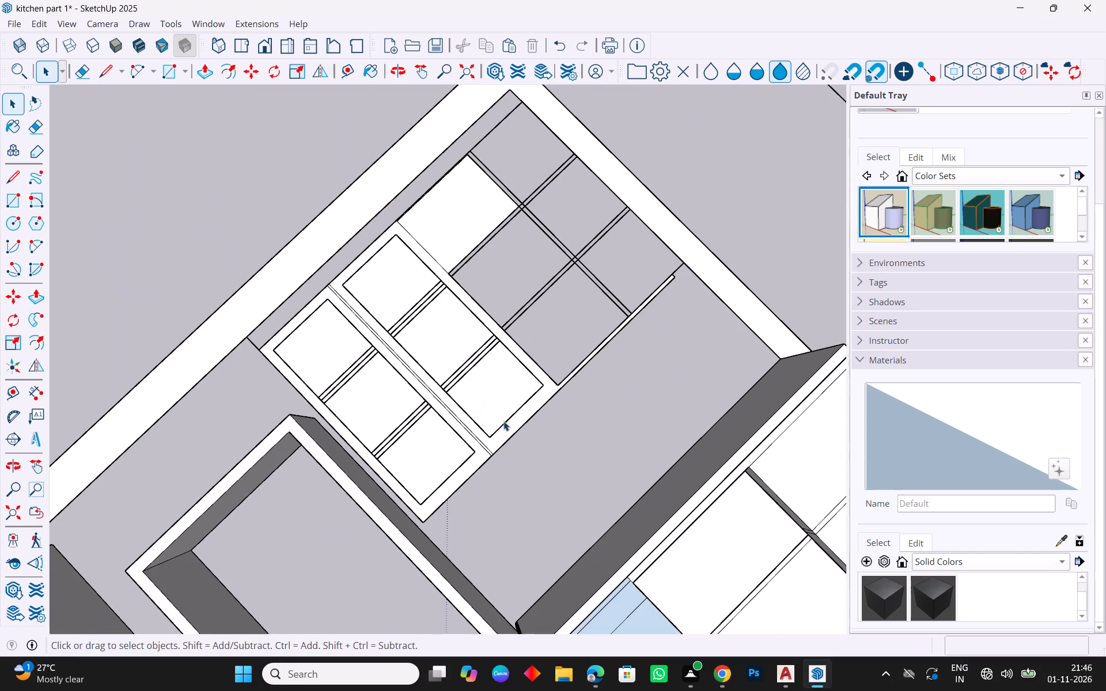
scroll(398, 217, up, 3)
click(453, 249)
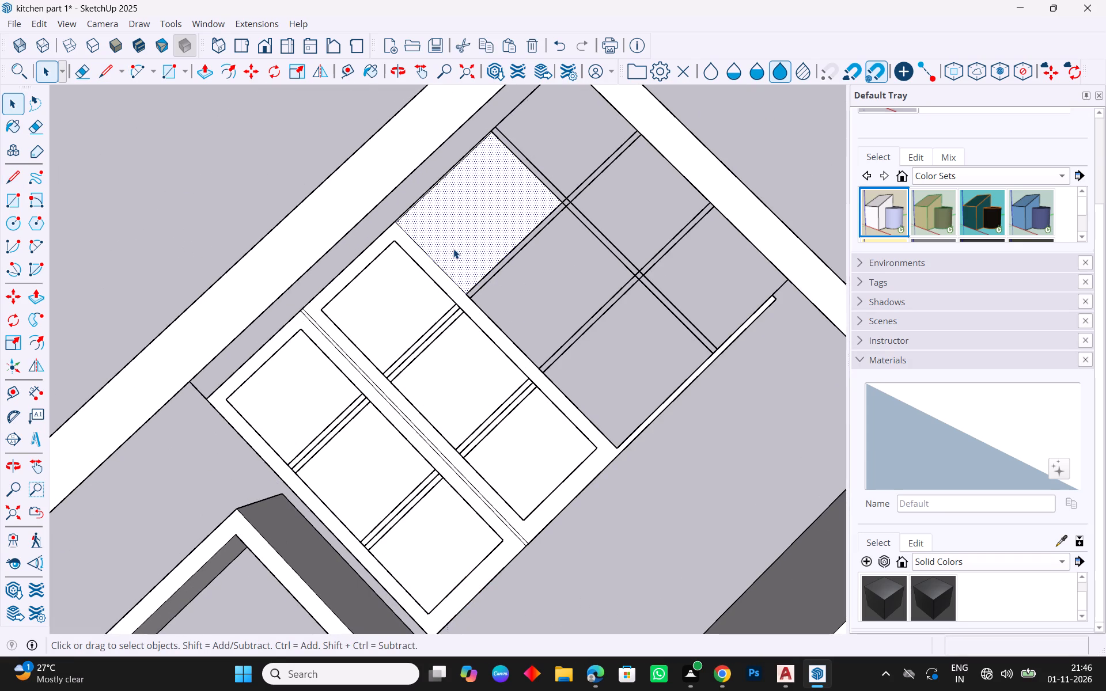
key(Delete)
Select the inner framed door's face and its bounding edges to check how far they extend.
middle_drag(472, 373, 464, 374)
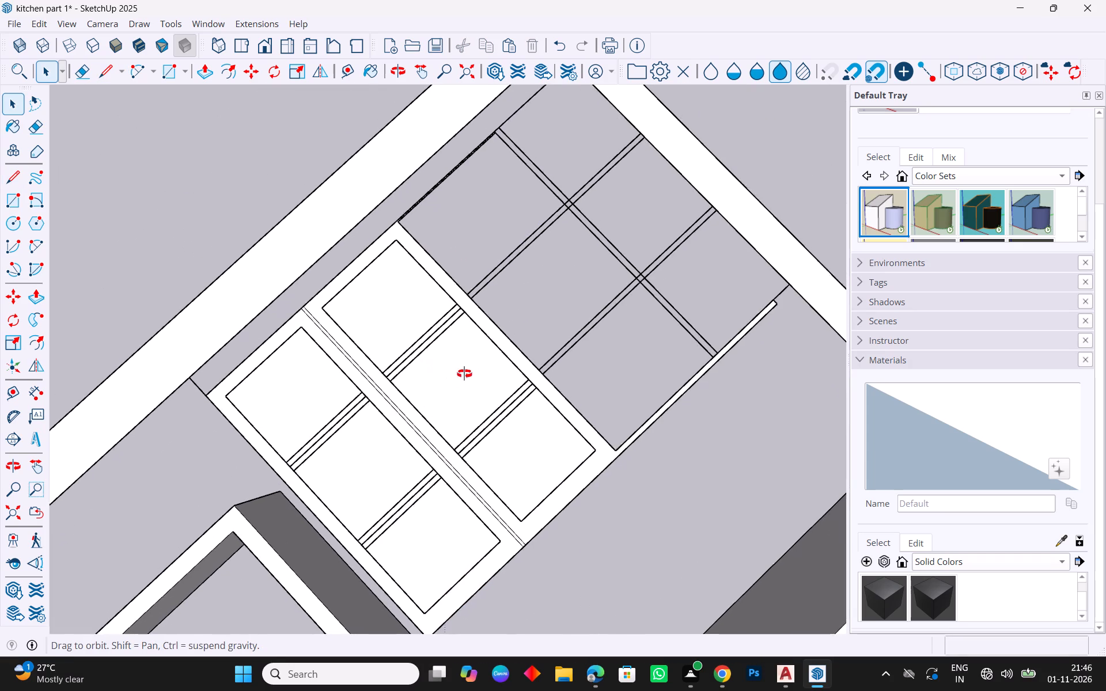
middle_drag(464, 374, 284, 419)
scroll(336, 301, up, 2)
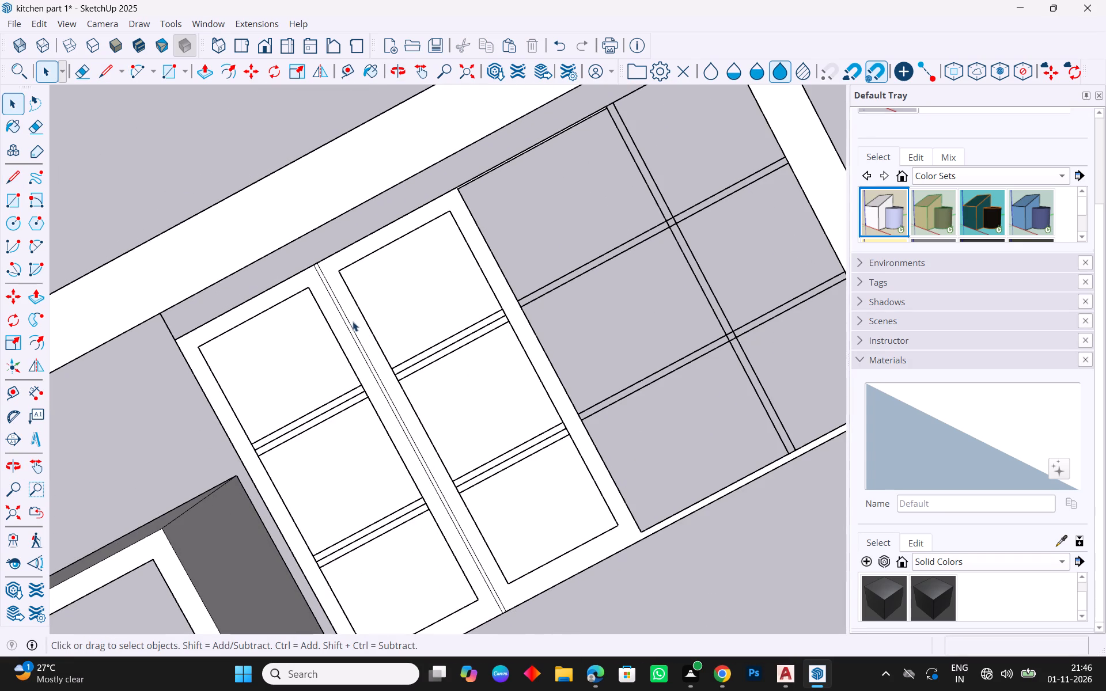
click(369, 345)
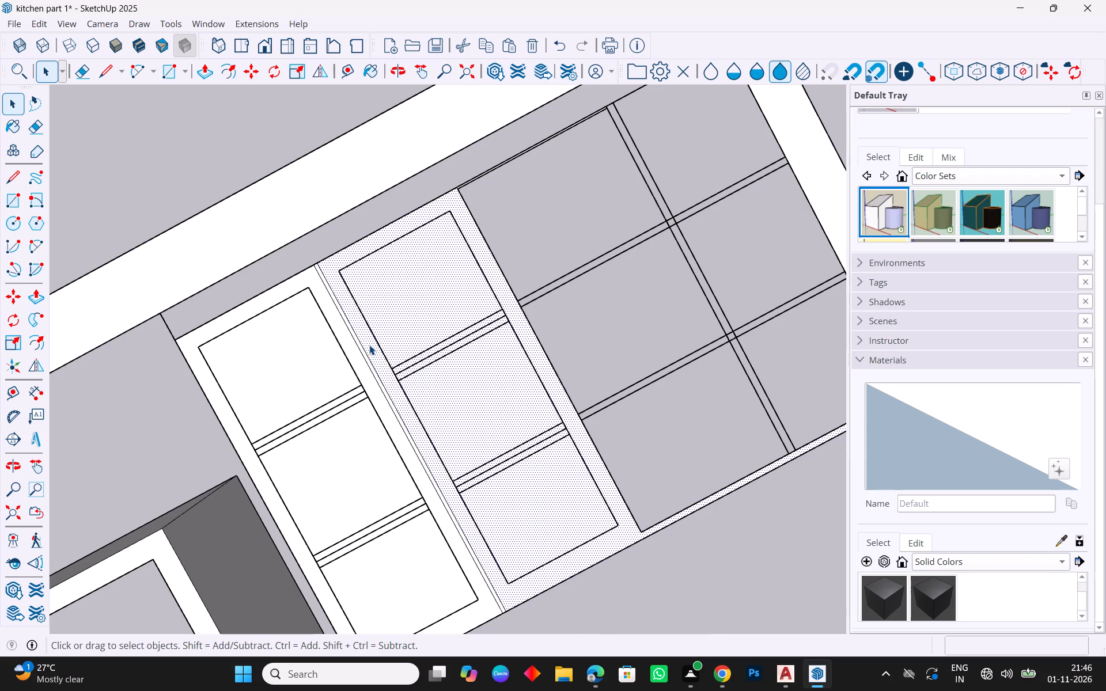
click(433, 320)
click(433, 318)
key(Escape)
click(467, 382)
click(494, 402)
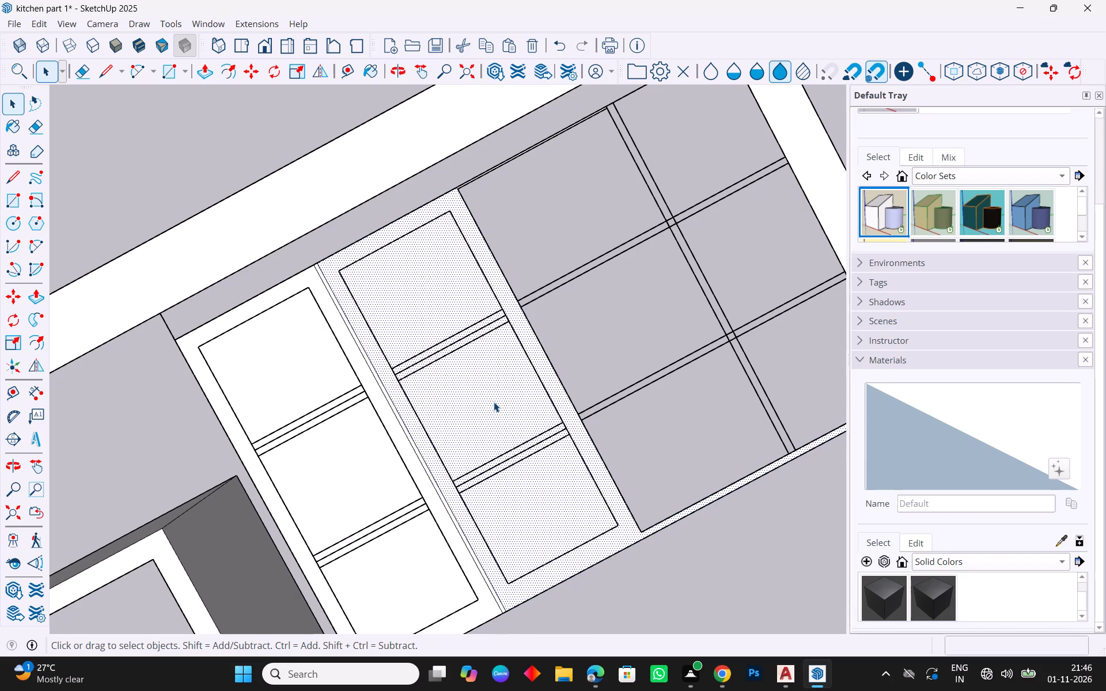
right_click(494, 402)
double_click(483, 409)
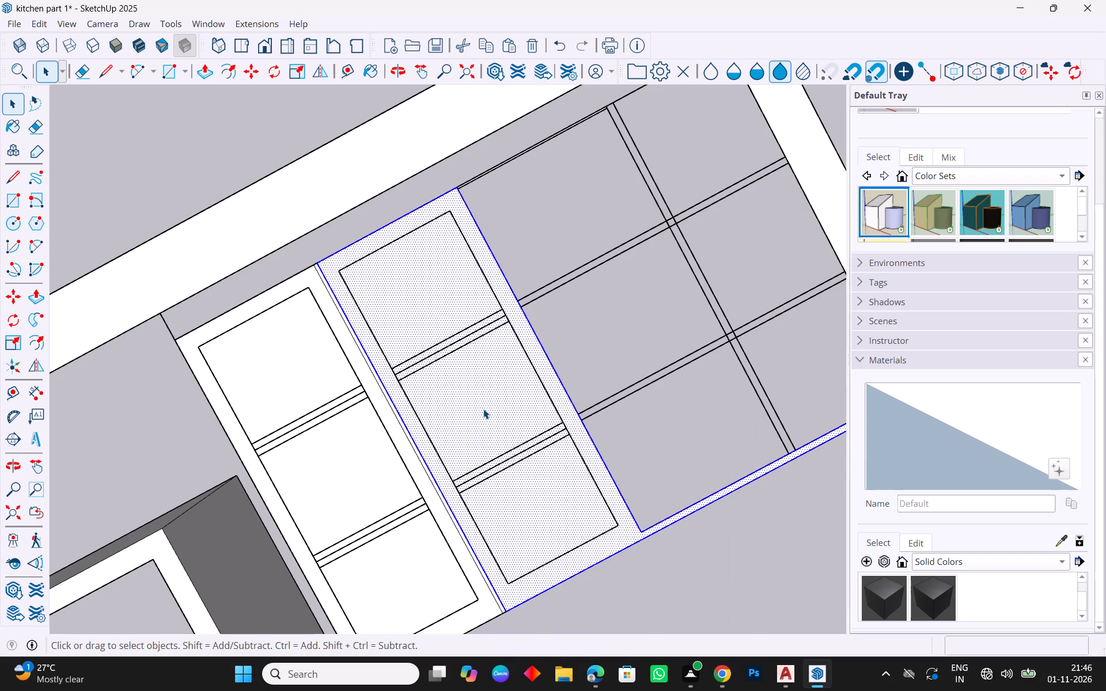
scroll(391, 280, down, 3)
key(Escape)
Delete the face covering the outer framed door.
click(308, 340)
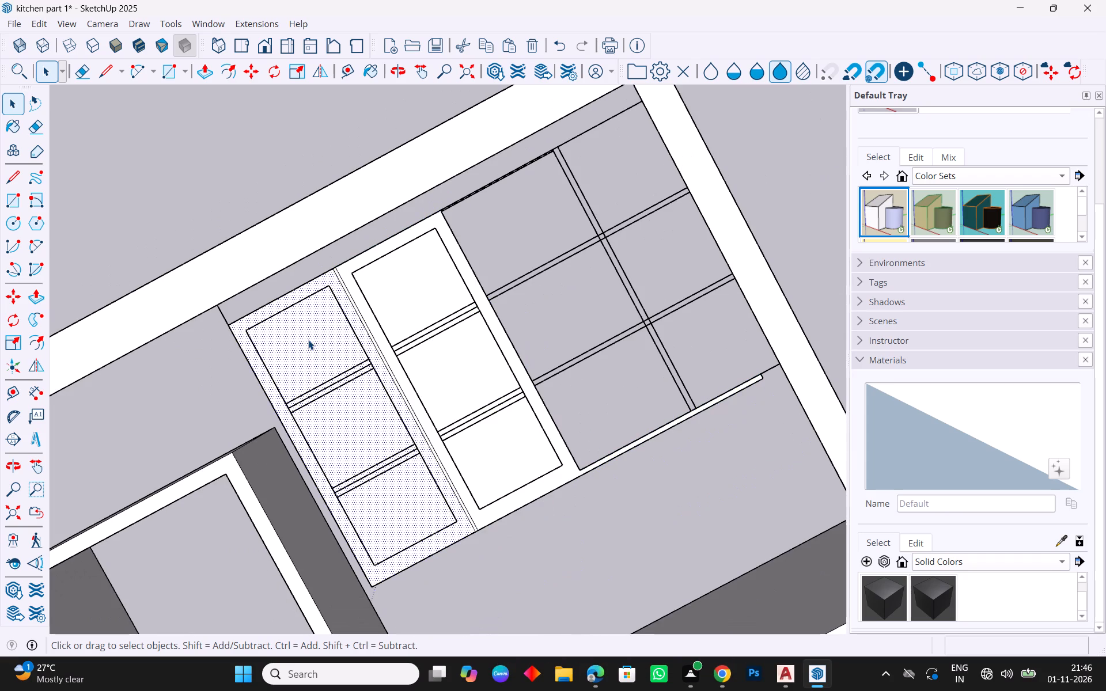
key(Delete)
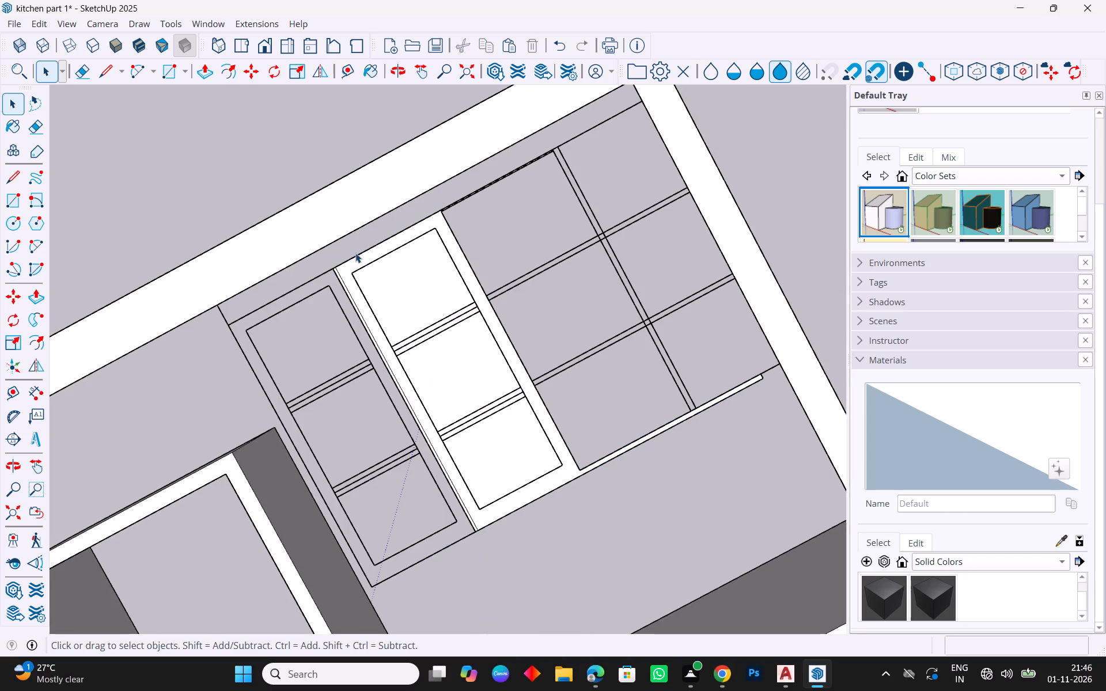
Draw a rectangle over the outer framed door from its outer top corner to the bottom end of the joint.
scroll(349, 218, down, 3)
scroll(452, 459, up, 2)
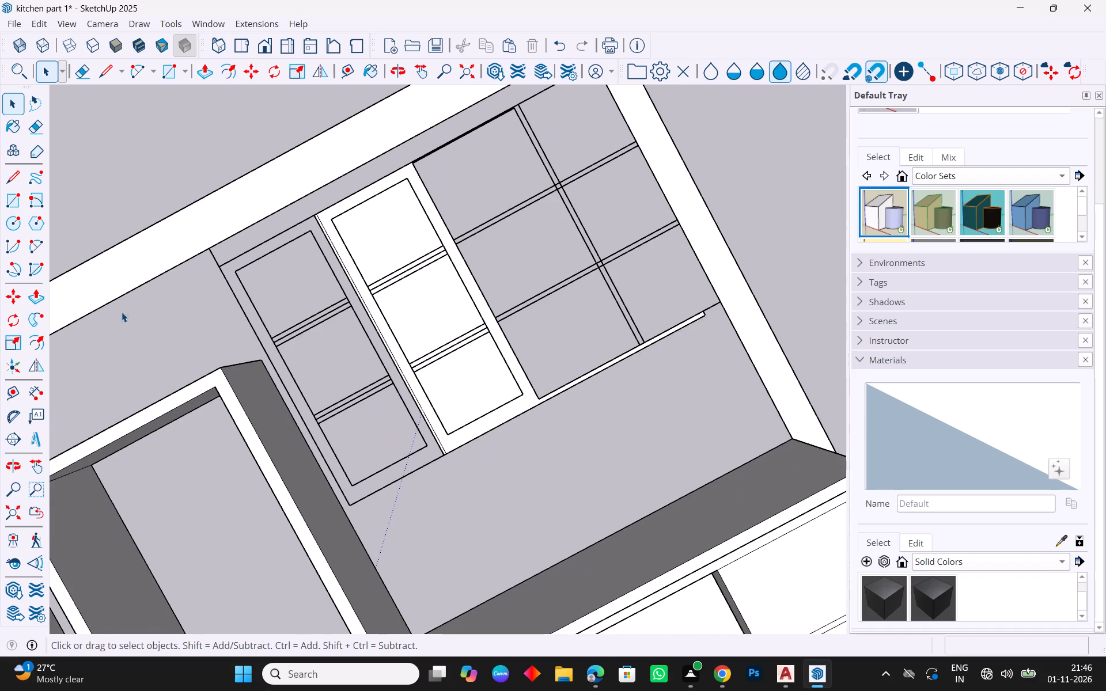
click(9, 200)
click(219, 268)
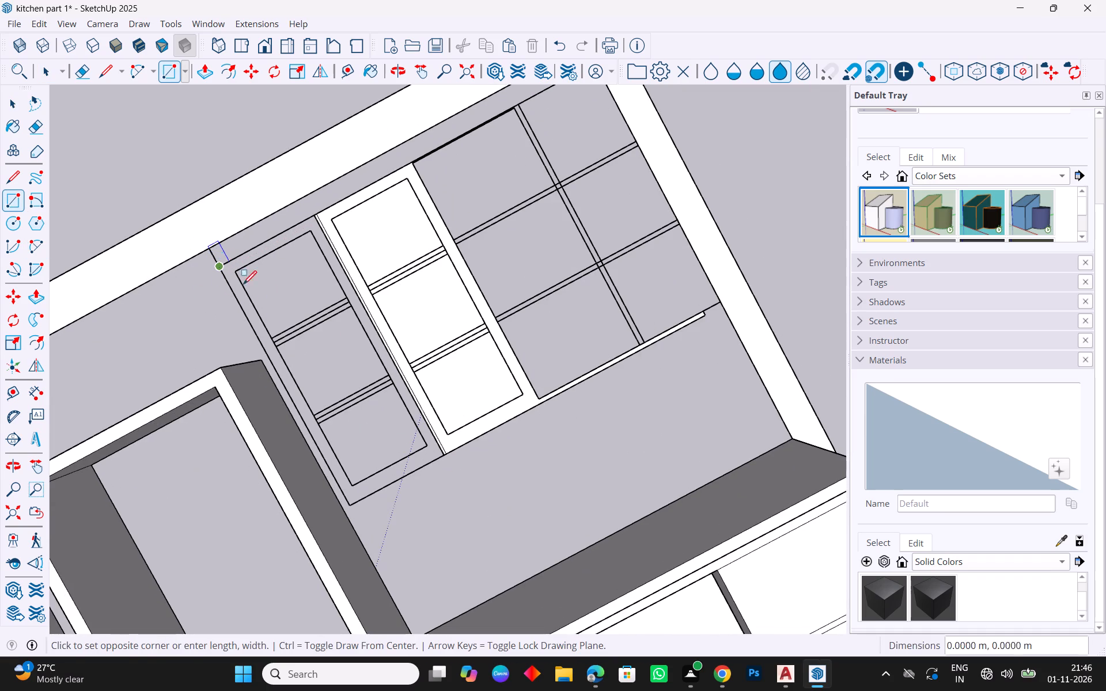
click(443, 458)
key(Escape)
key(space)
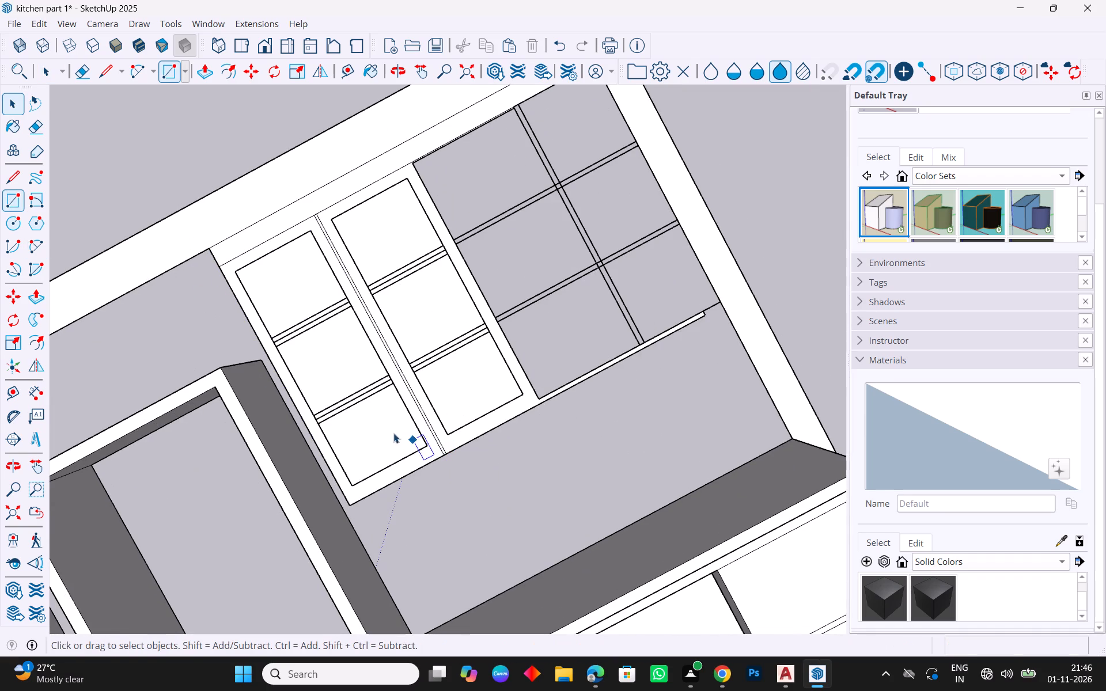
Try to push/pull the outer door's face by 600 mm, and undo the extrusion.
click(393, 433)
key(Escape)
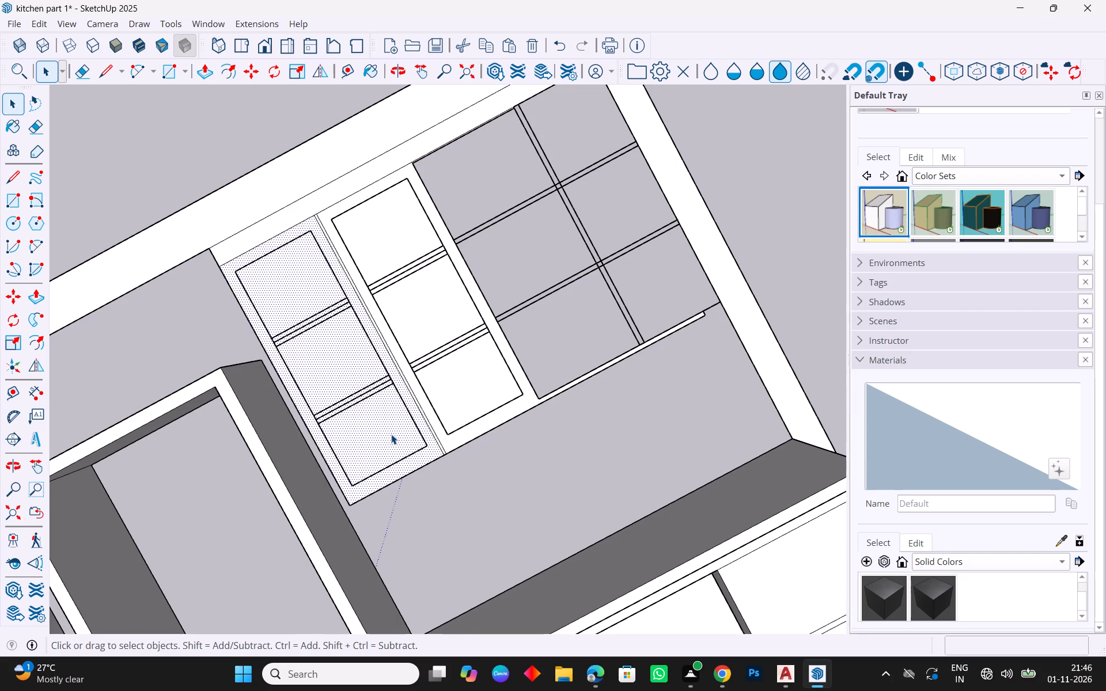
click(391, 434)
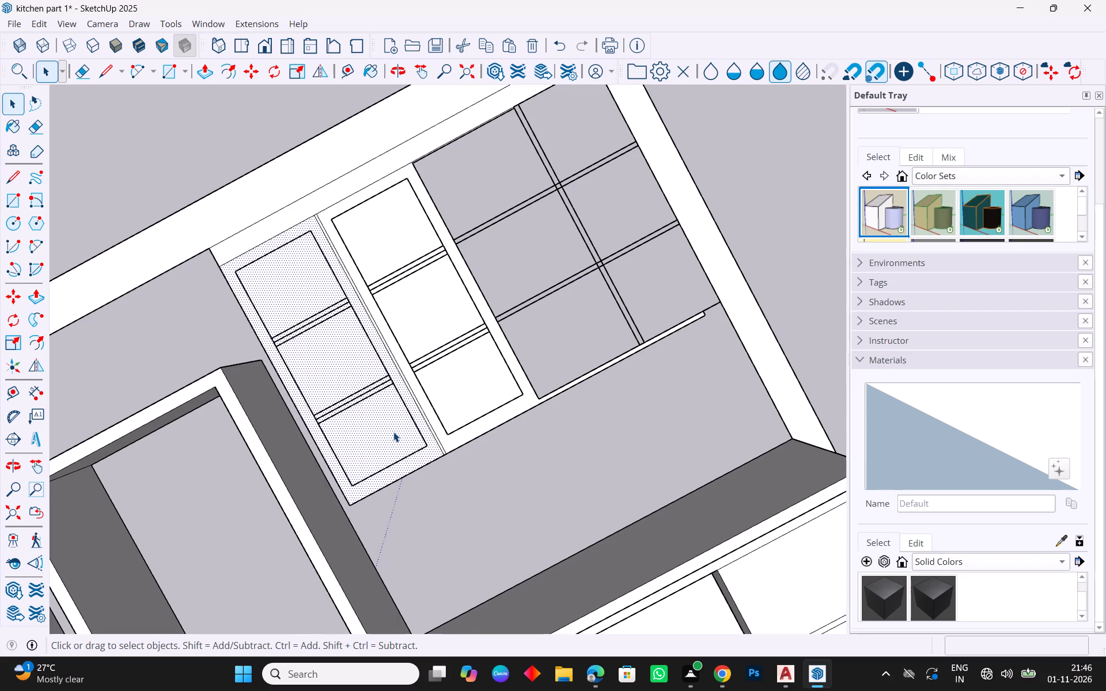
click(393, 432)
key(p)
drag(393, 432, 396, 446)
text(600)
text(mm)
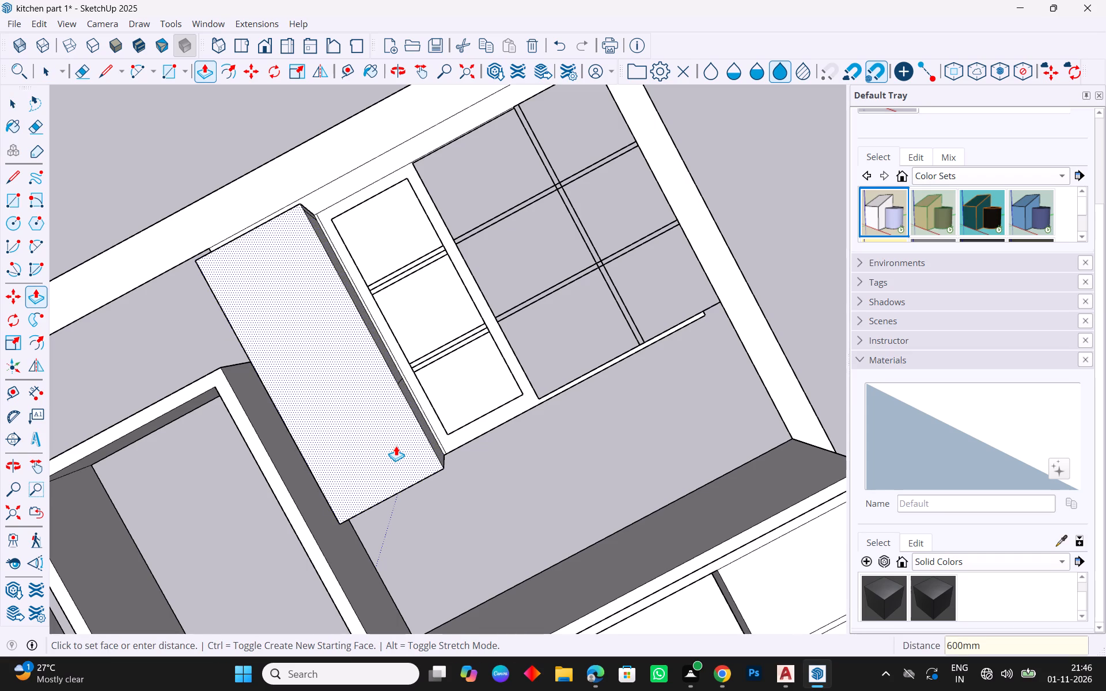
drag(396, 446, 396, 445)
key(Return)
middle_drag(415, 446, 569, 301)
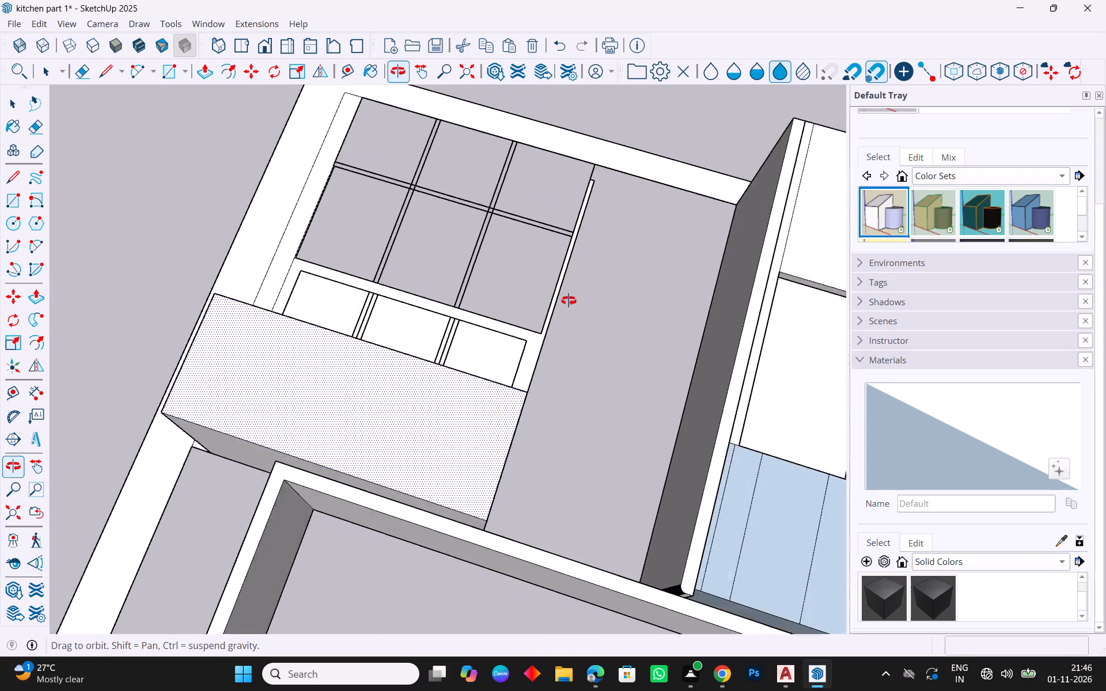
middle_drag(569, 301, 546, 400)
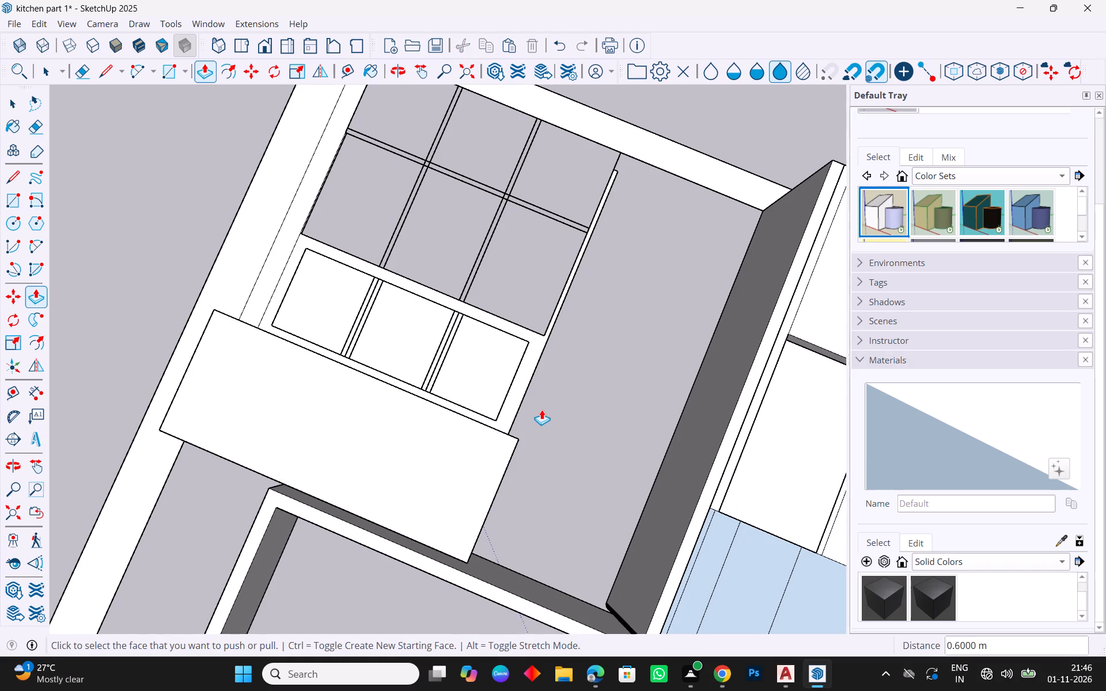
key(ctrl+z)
Delete the redrawn face covering the outer framed door.
scroll(282, 416, up, 4)
key(Escape)
key(space)
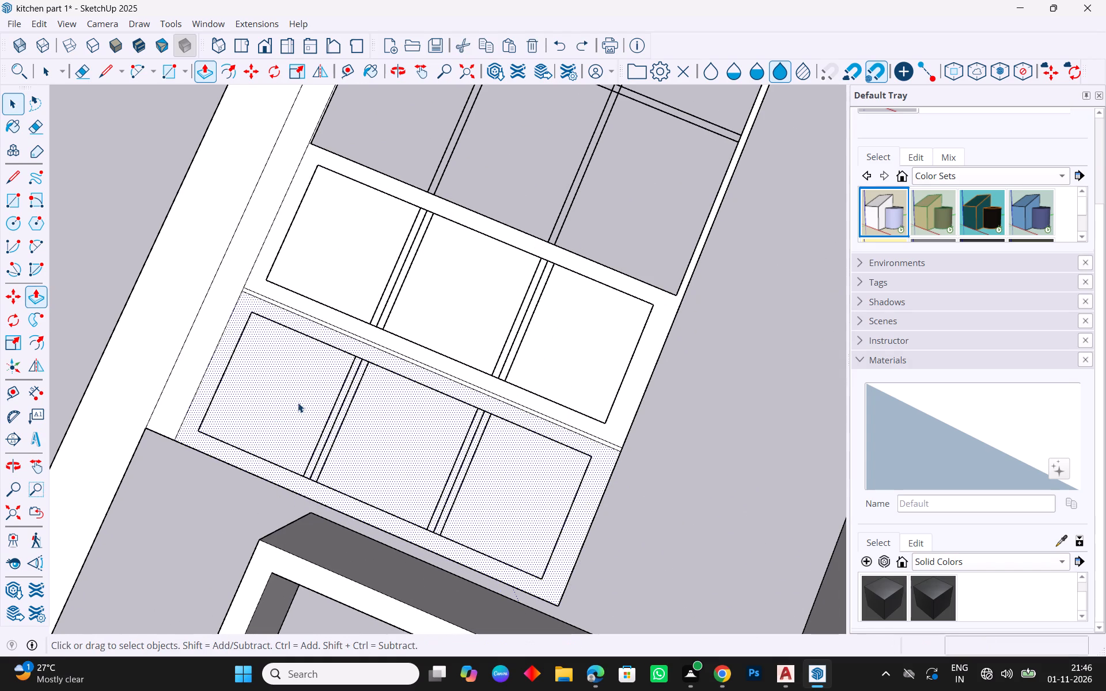
click(291, 398)
key(Delete)
Draw a rectangle about 0.33 m by 0.29 m over the outer door's upper compartment, inside the frame up to the upper shelf.
scroll(294, 420, up, 4)
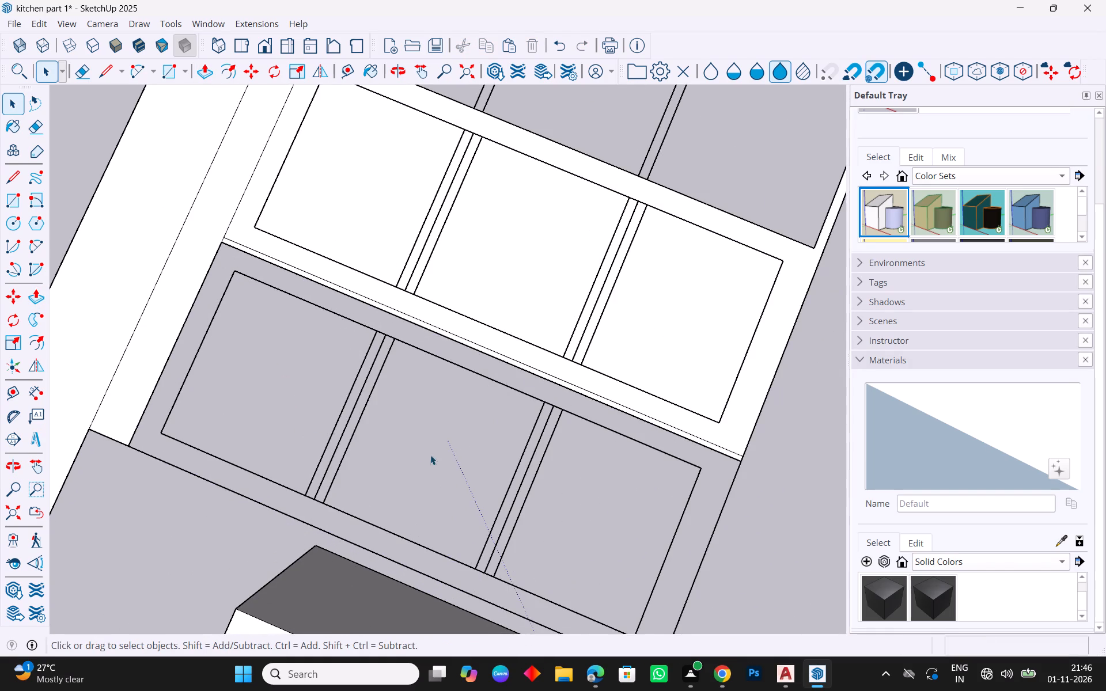
middle_drag(430, 455, 379, 461)
key(Escape)
click(7, 207)
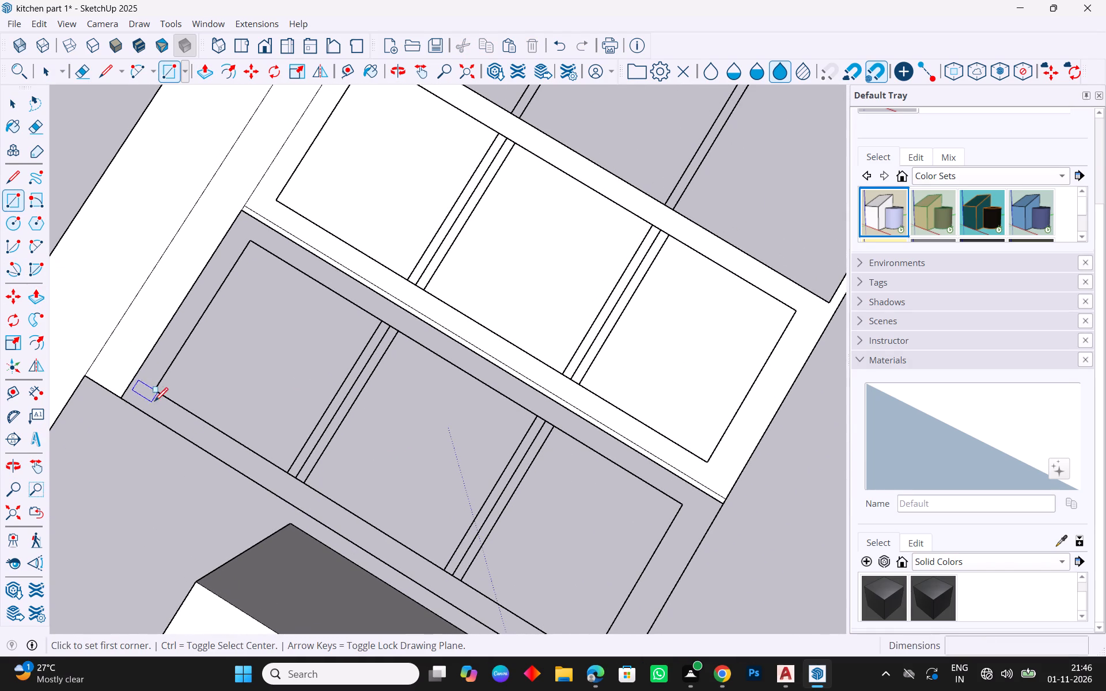
click(156, 391)
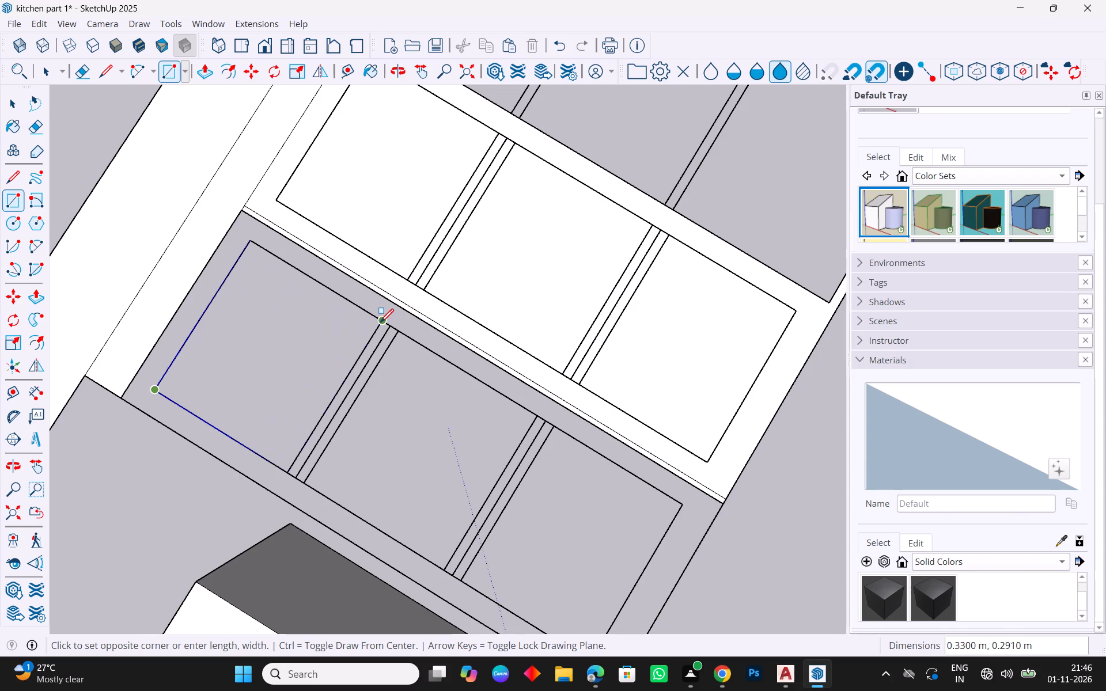
click(380, 324)
key(space)
scroll(316, 498, up, 4)
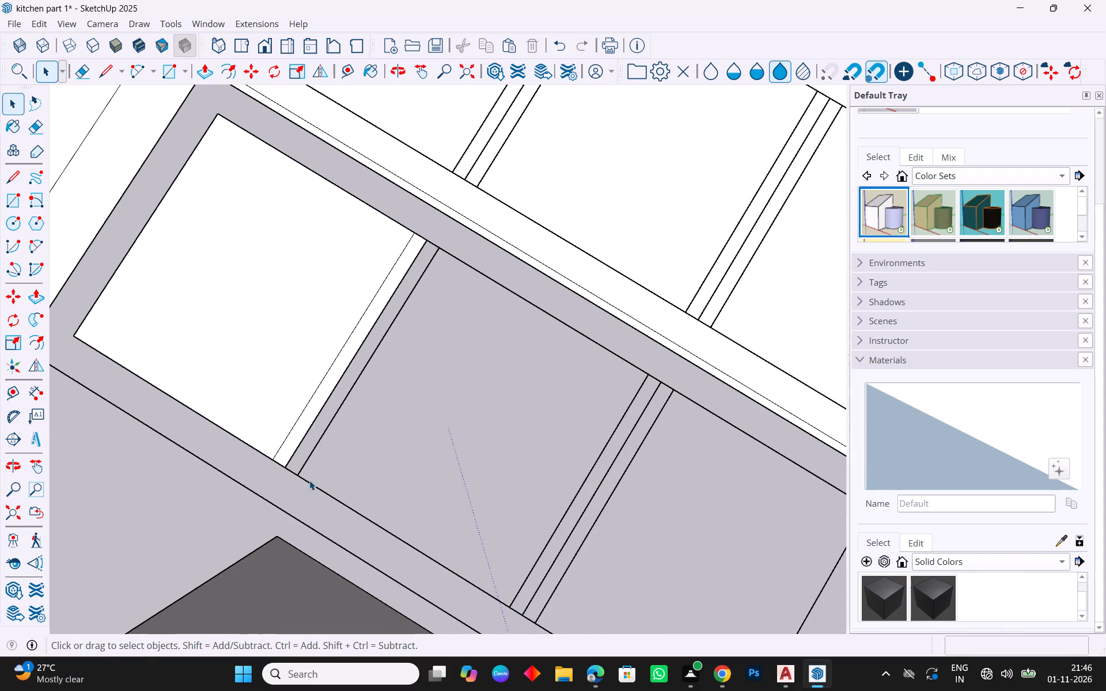
Delete the stray face filling the narrow strip between the upper compartment and the upper shelf.
click(296, 442)
key(Delete)
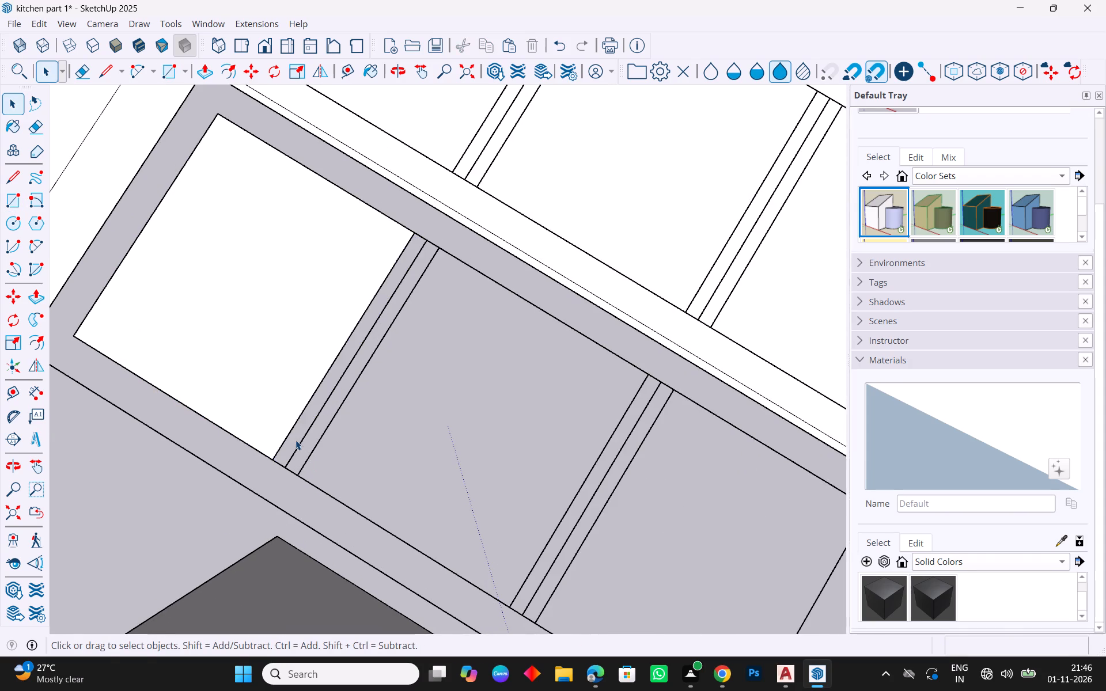
Push/pull the outer door's upper compartment face by 600 mm.
scroll(329, 274, down, 4)
click(299, 324)
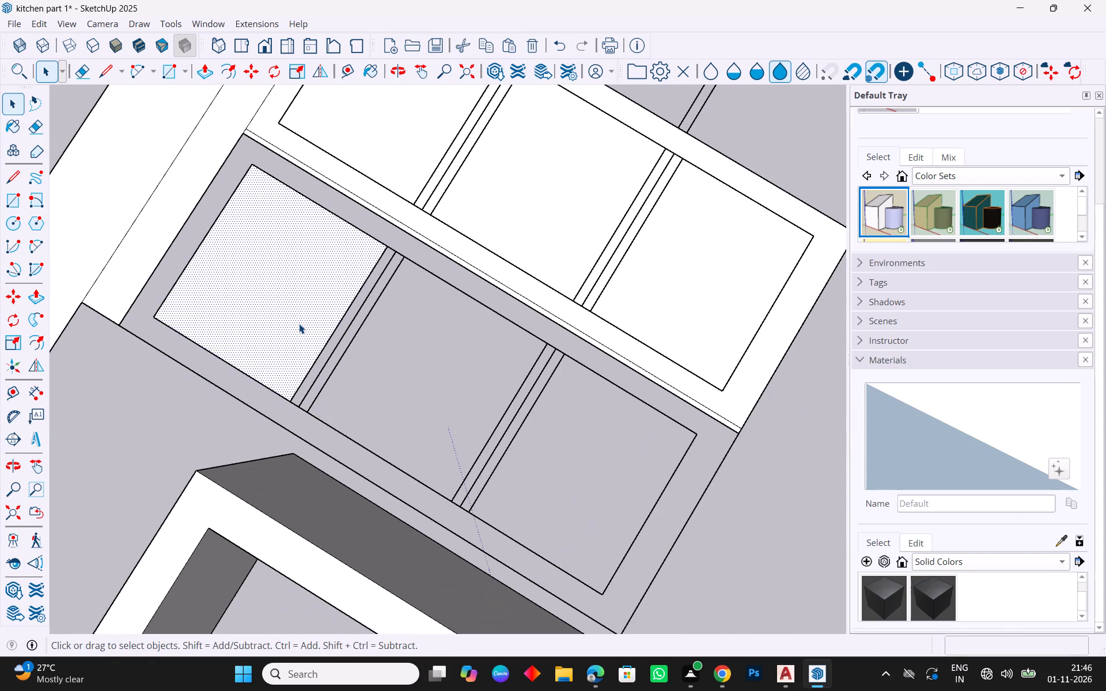
click(34, 298)
drag(300, 305, 288, 265)
text(600mm)
key(Return)
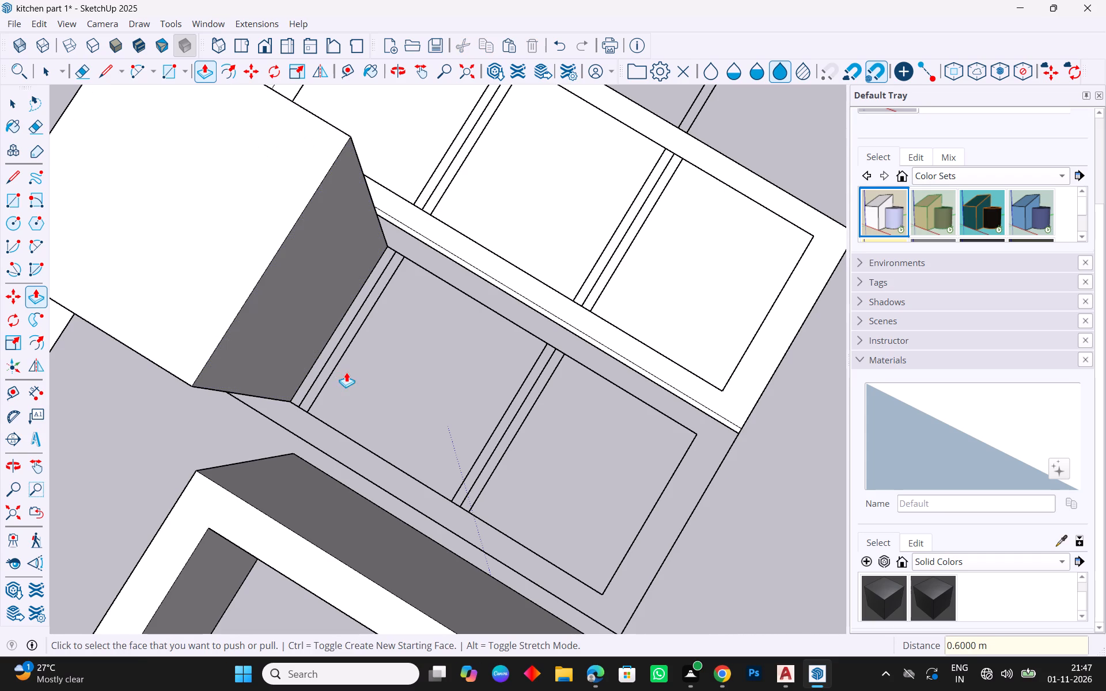
key(Escape)
scroll(379, 353, down, 2)
key(Escape)
key(Escape)
key(Escape)
key(Escape)
key(Escape)
key(Escape)
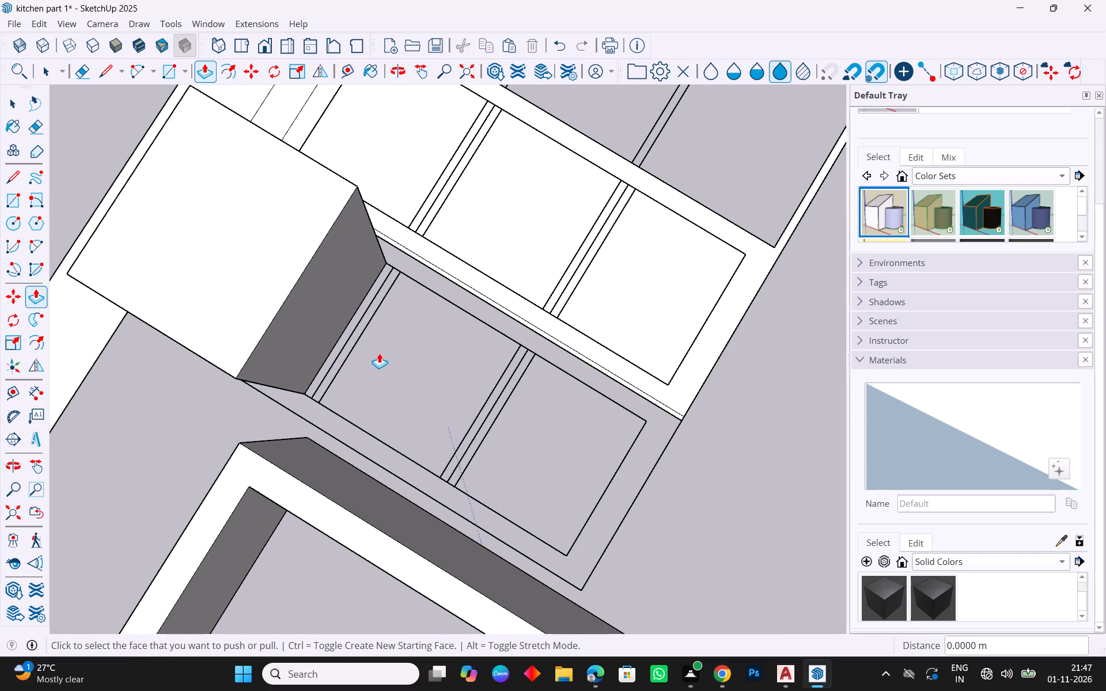
key(space)
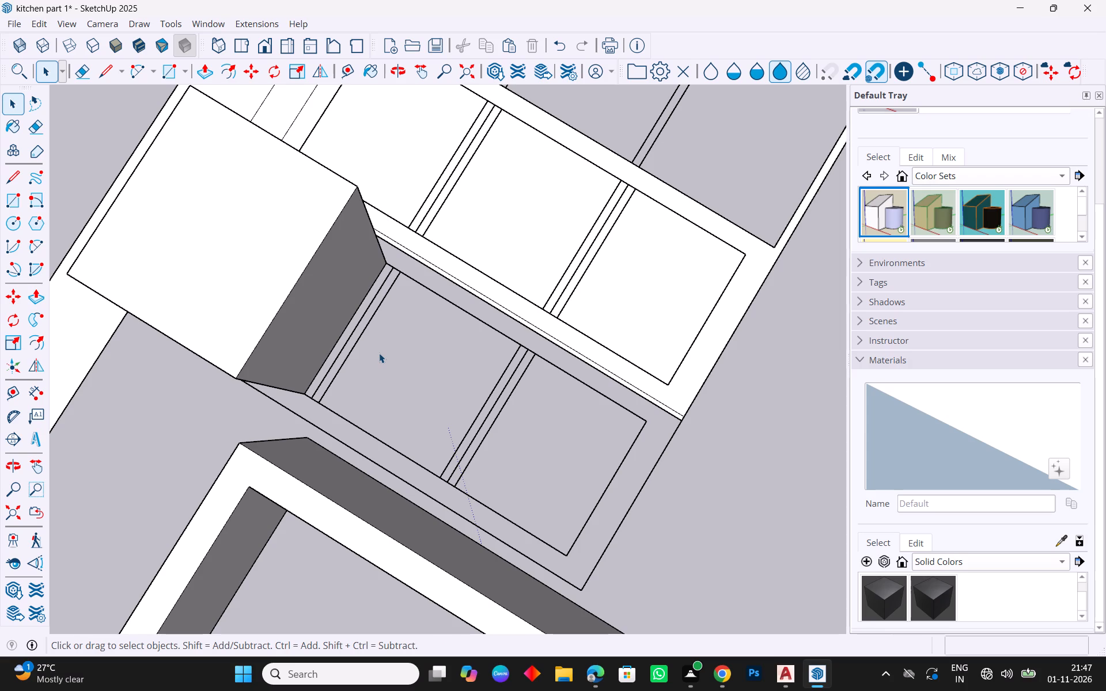
key(Escape)
scroll(387, 373, down, 4)
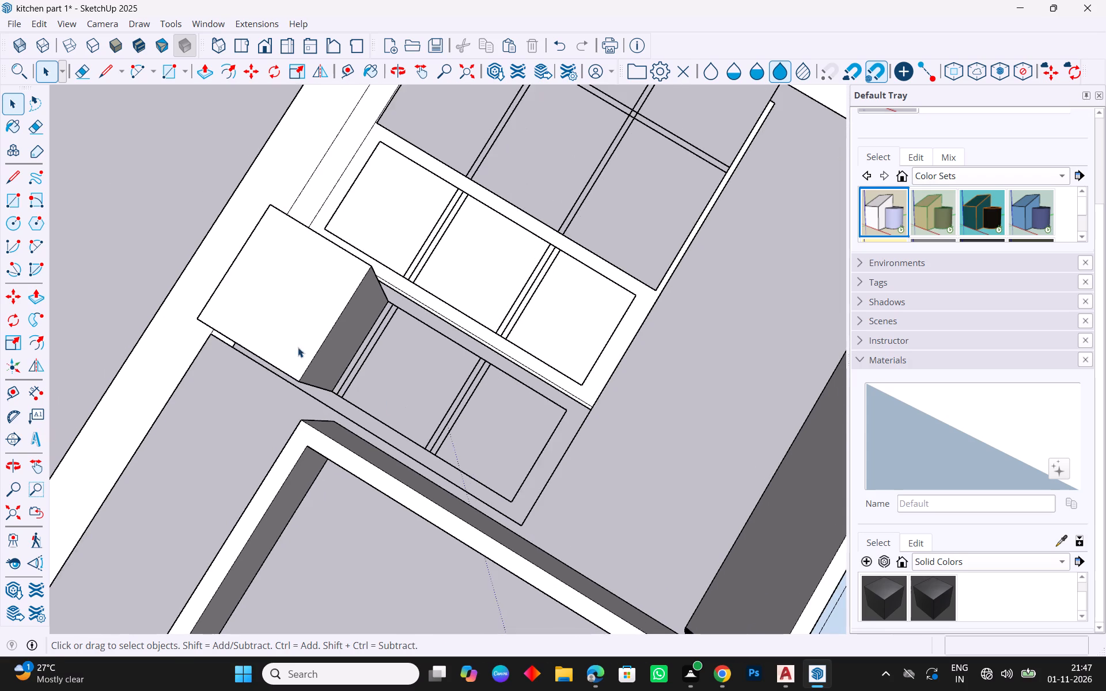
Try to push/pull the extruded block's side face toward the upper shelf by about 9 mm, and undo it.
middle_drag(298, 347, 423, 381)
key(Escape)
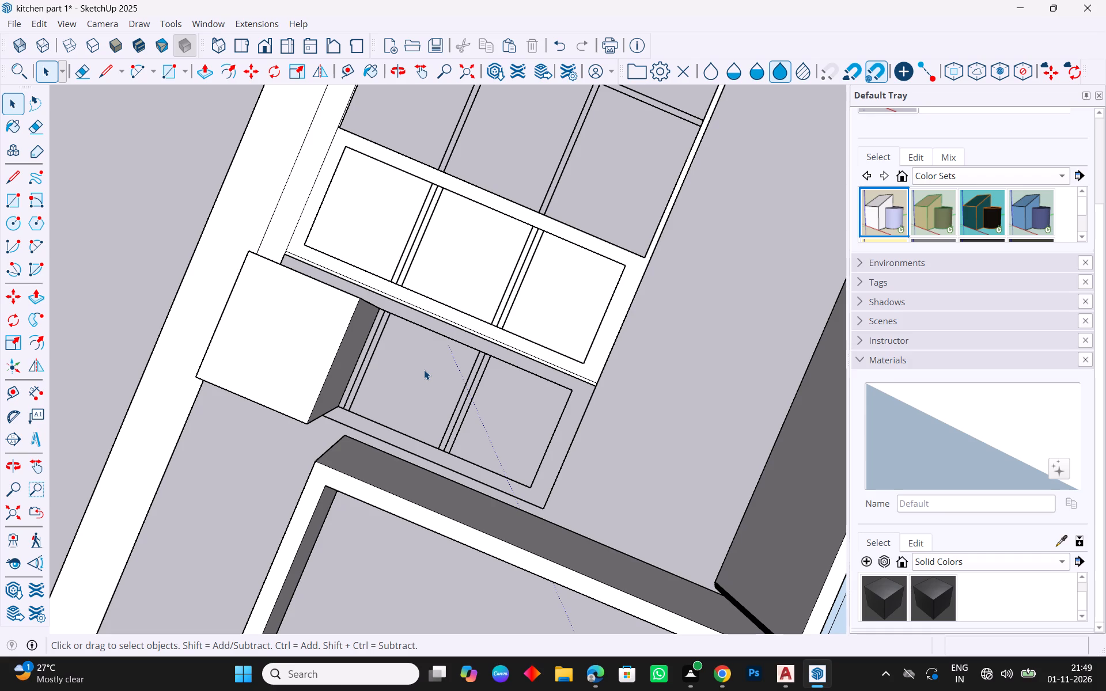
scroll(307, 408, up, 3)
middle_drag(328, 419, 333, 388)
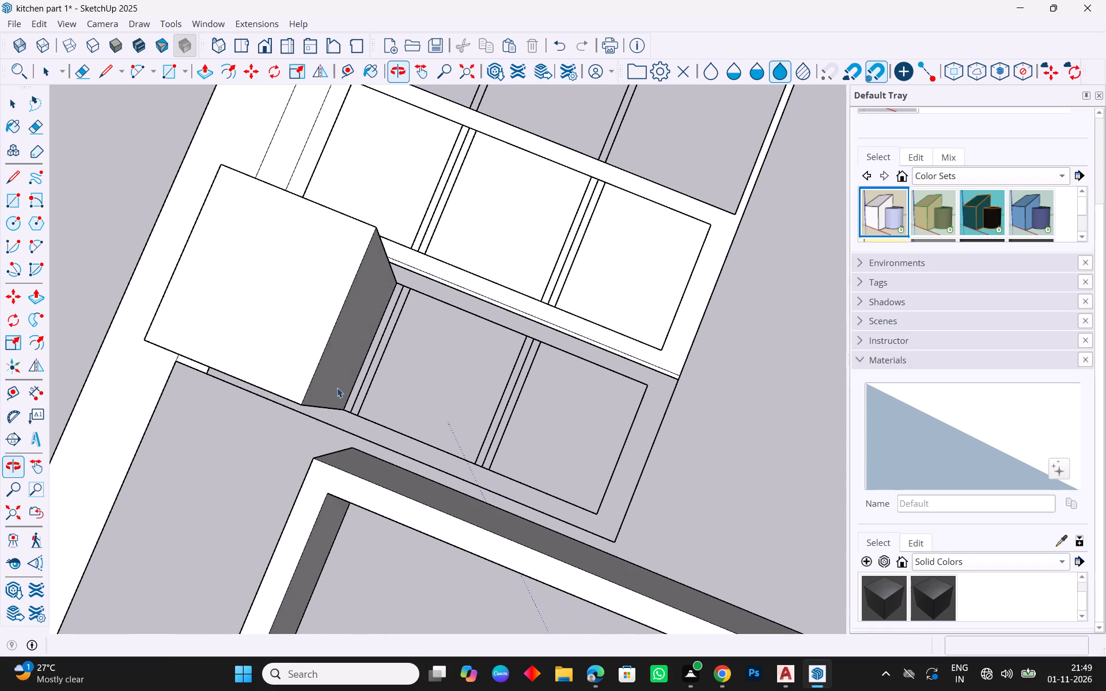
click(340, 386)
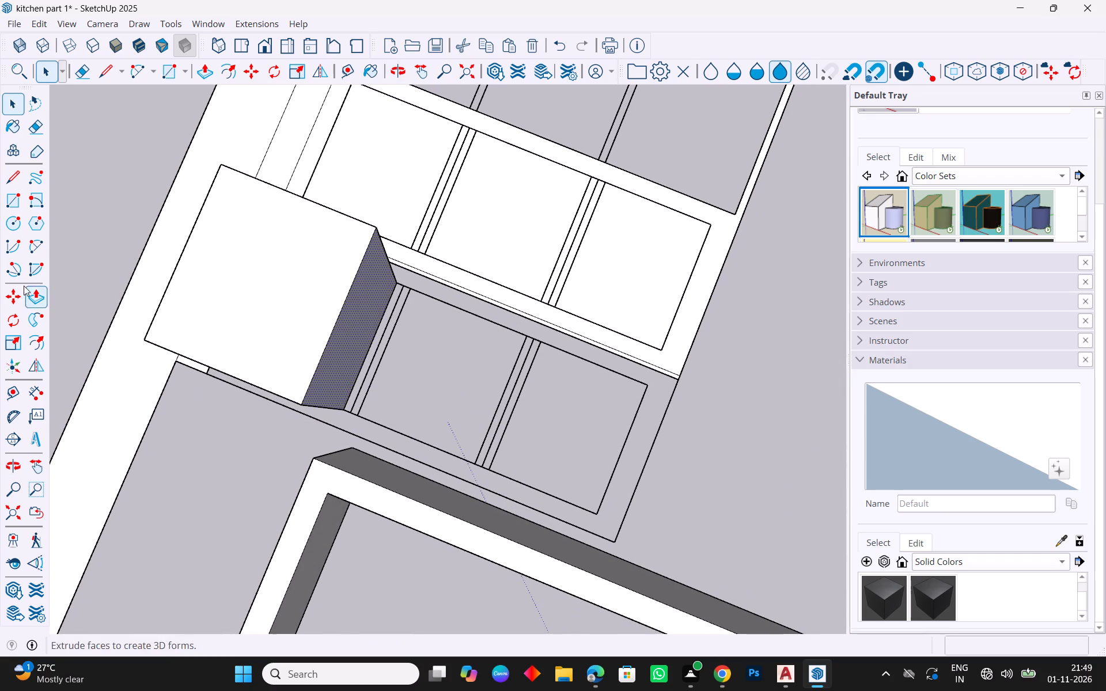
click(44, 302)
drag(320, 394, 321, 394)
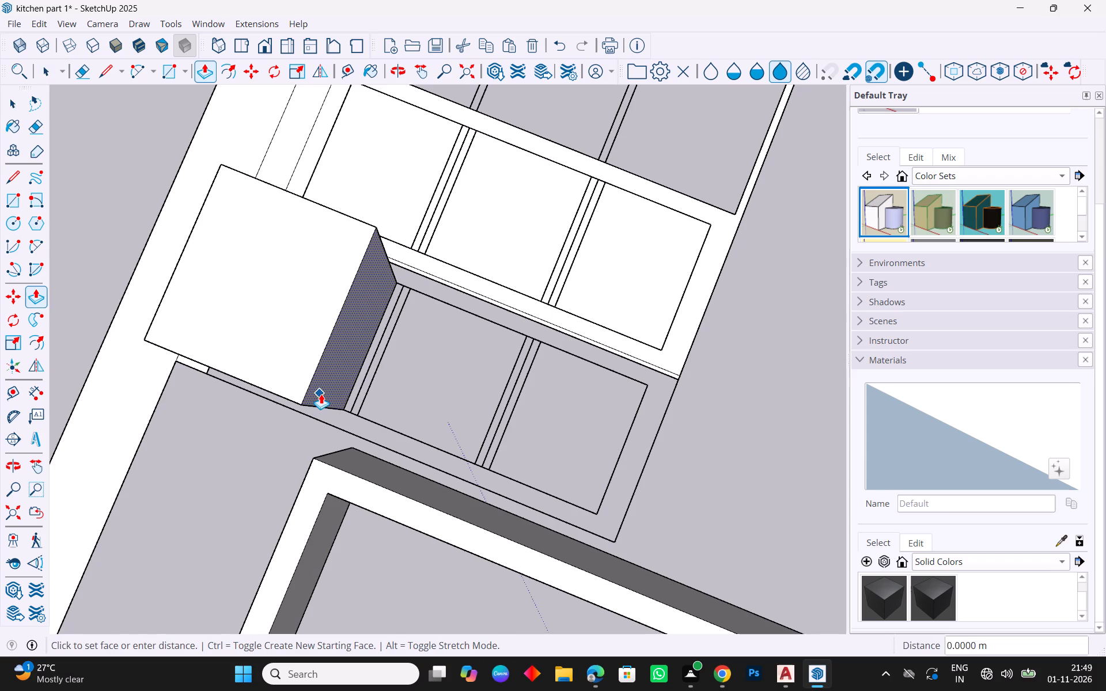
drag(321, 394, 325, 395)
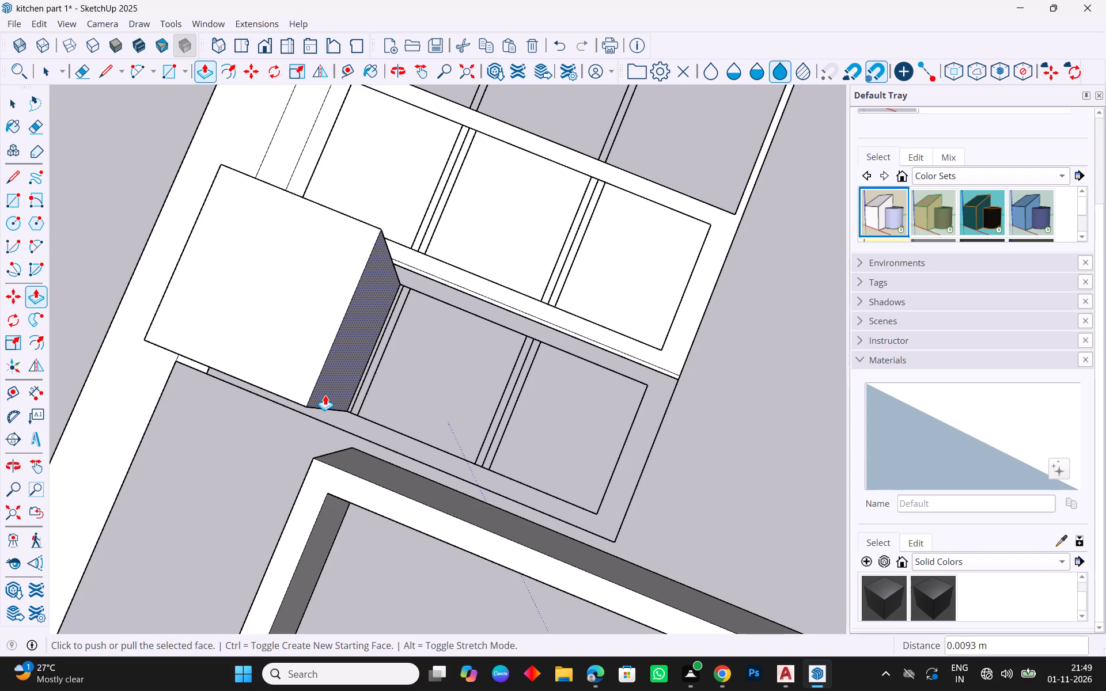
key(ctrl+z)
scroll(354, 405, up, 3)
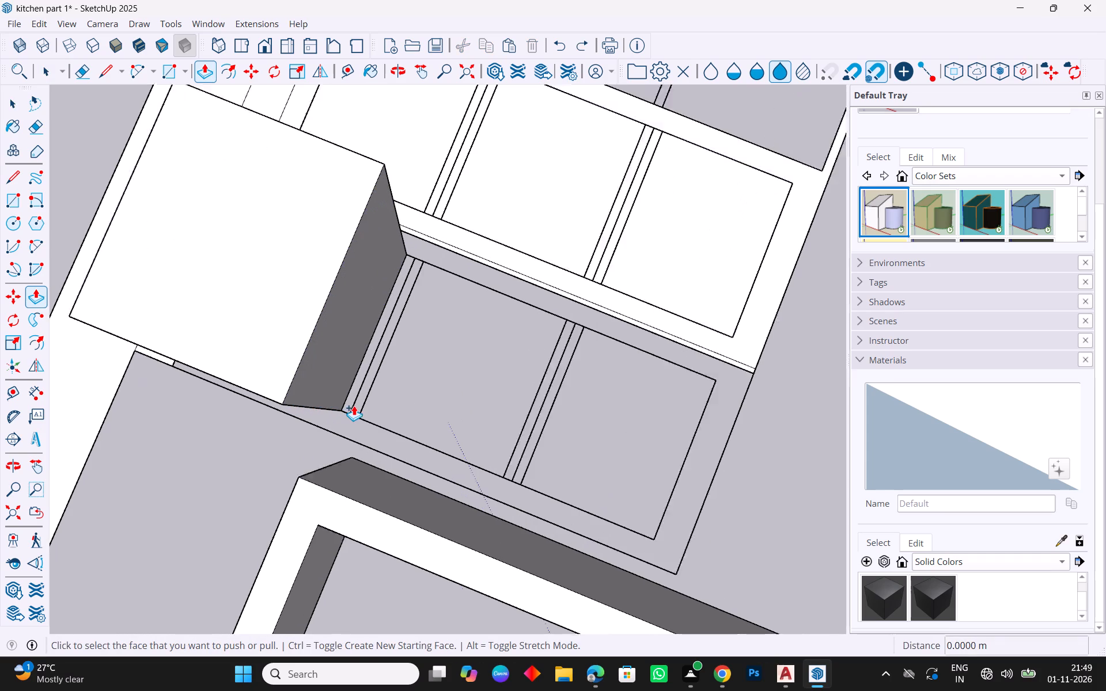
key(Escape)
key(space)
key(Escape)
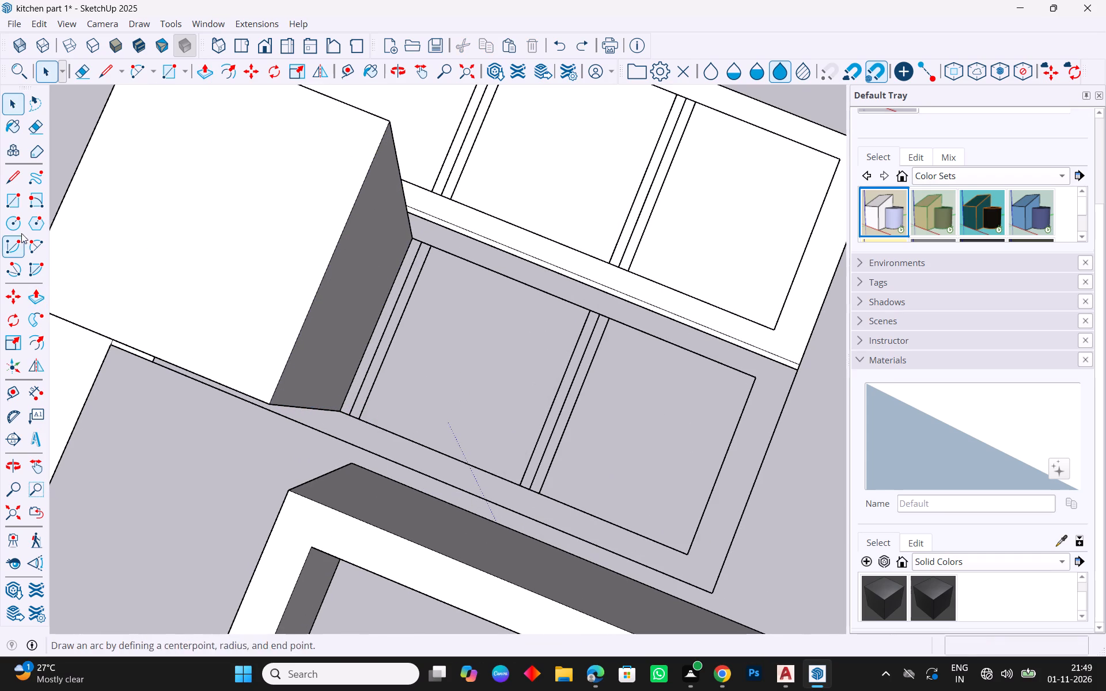
Draw a 0.33 m by 0.018 m rectangle over the upper shelf's strip adjoining the extruded block.
click(13, 204)
scroll(405, 379, up, 4)
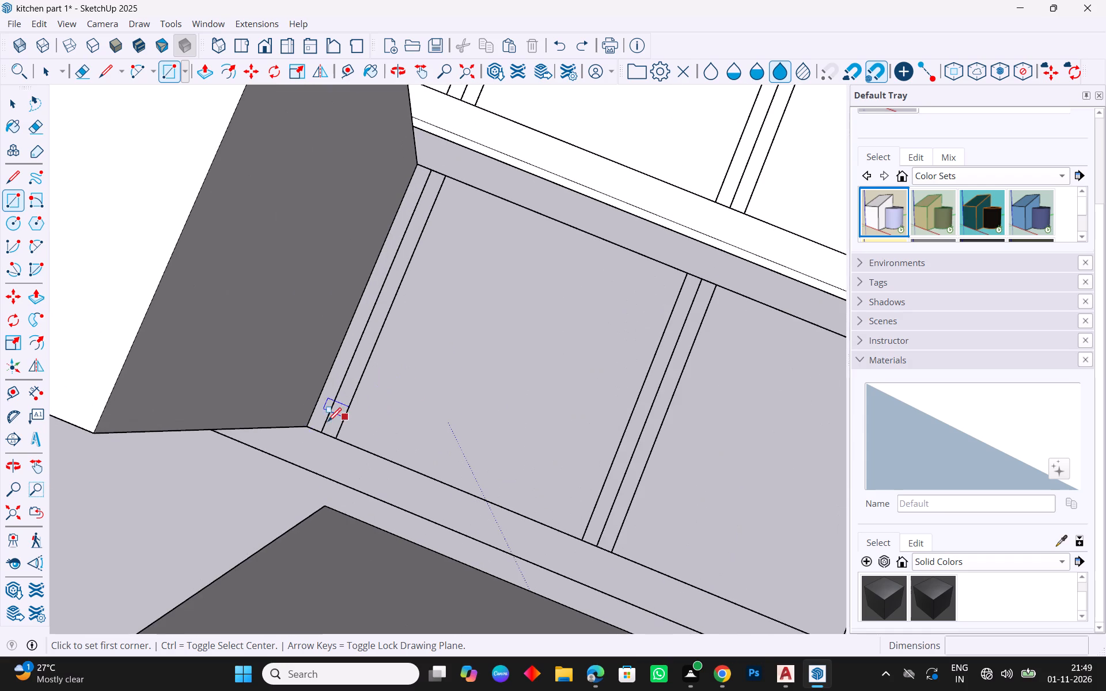
click(310, 426)
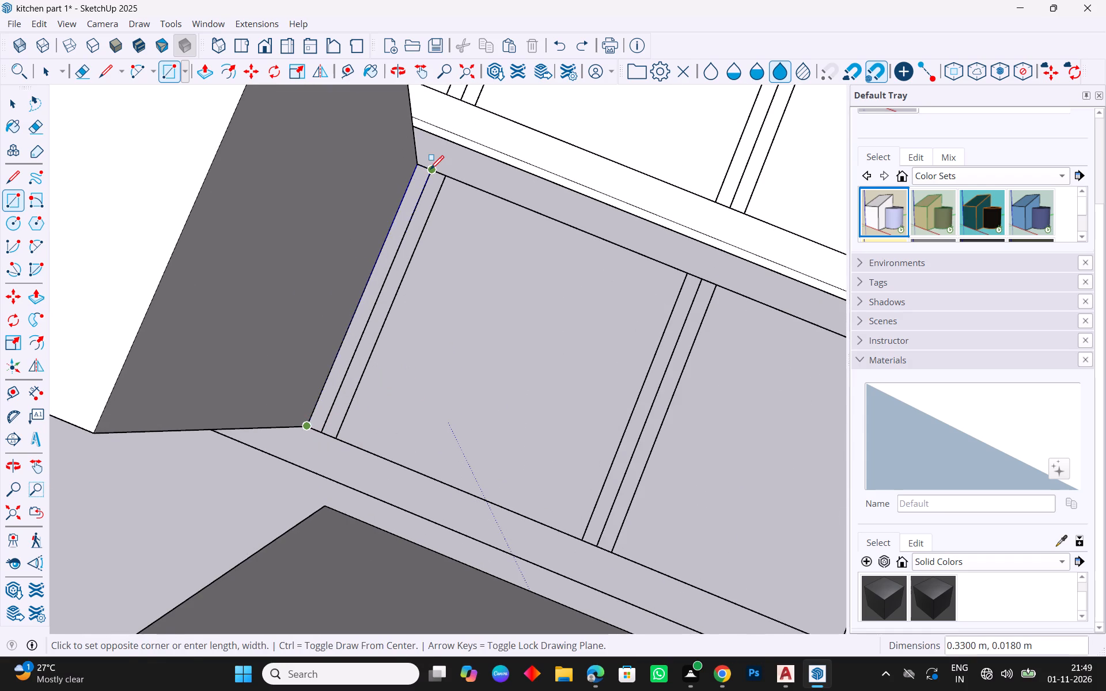
click(430, 170)
key(space)
key(Escape)
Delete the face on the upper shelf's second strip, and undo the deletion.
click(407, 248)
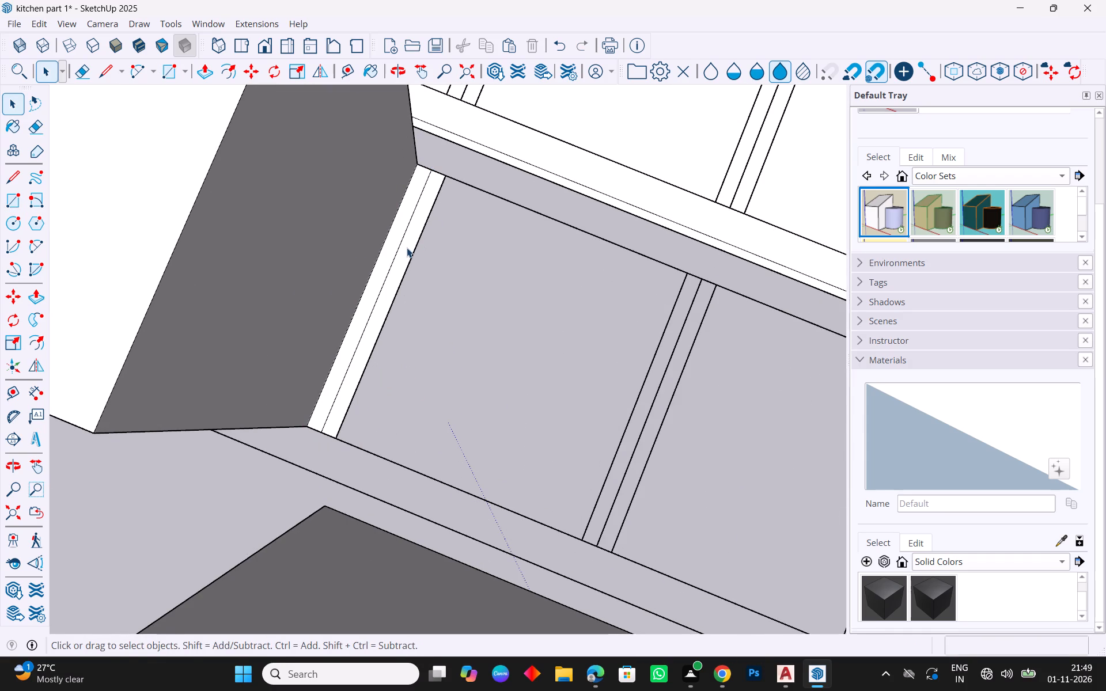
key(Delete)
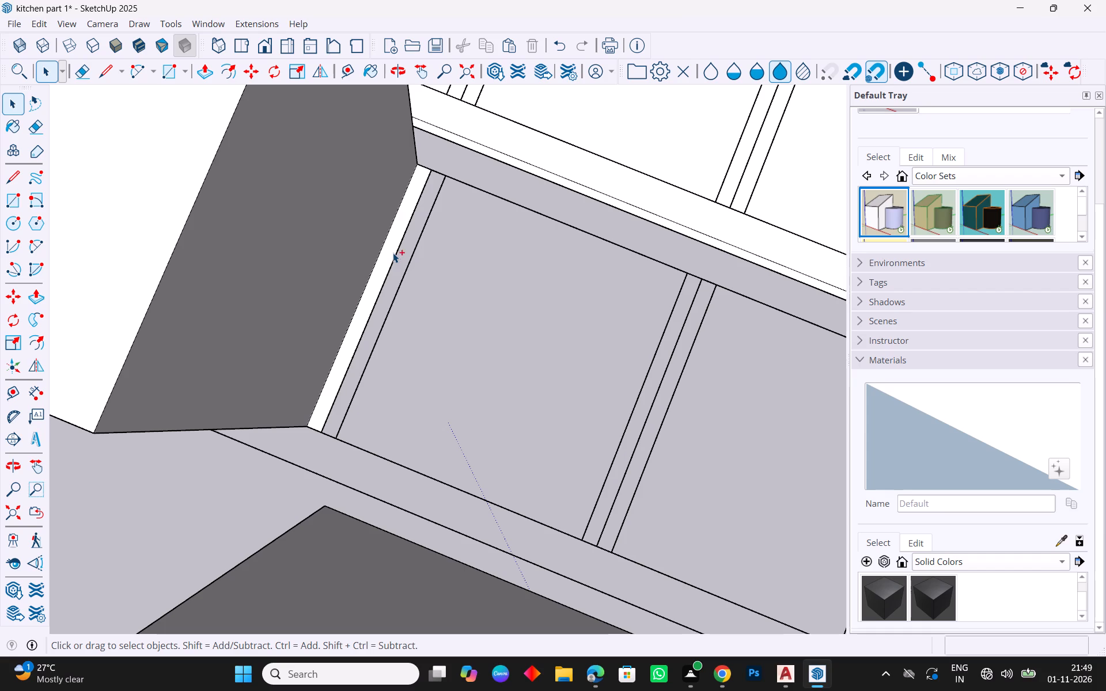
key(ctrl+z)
Push/pull the upper shelf's first strip, beside the extruded block, by 600 mm.
click(393, 278)
double_click(377, 279)
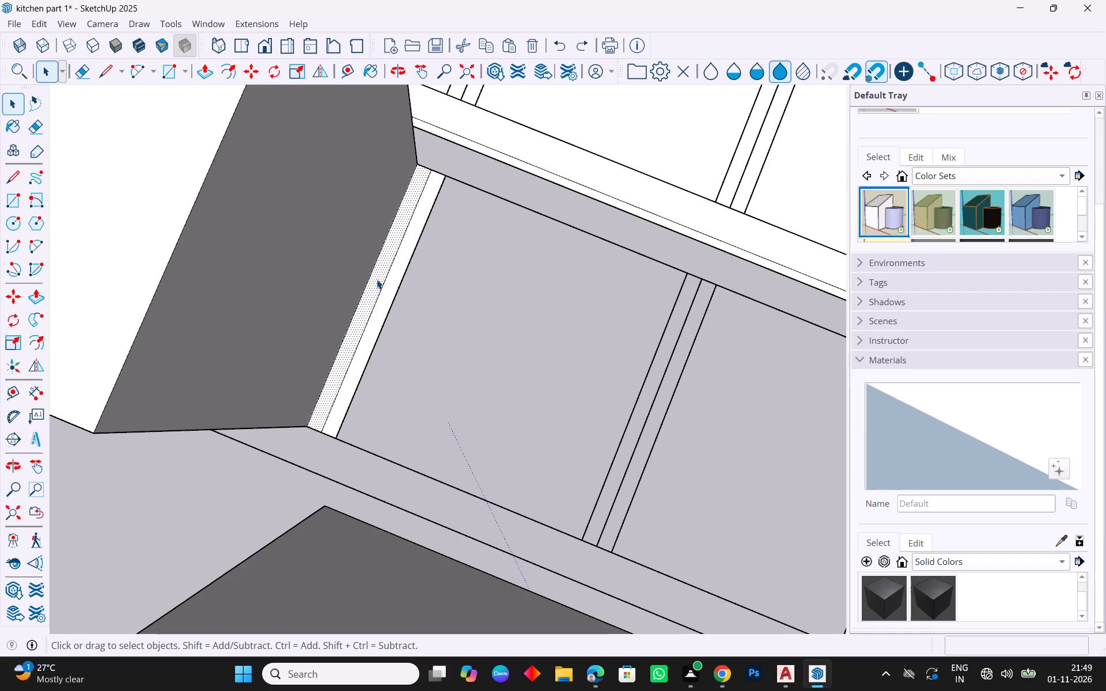
key(p)
drag(377, 279, 323, 337)
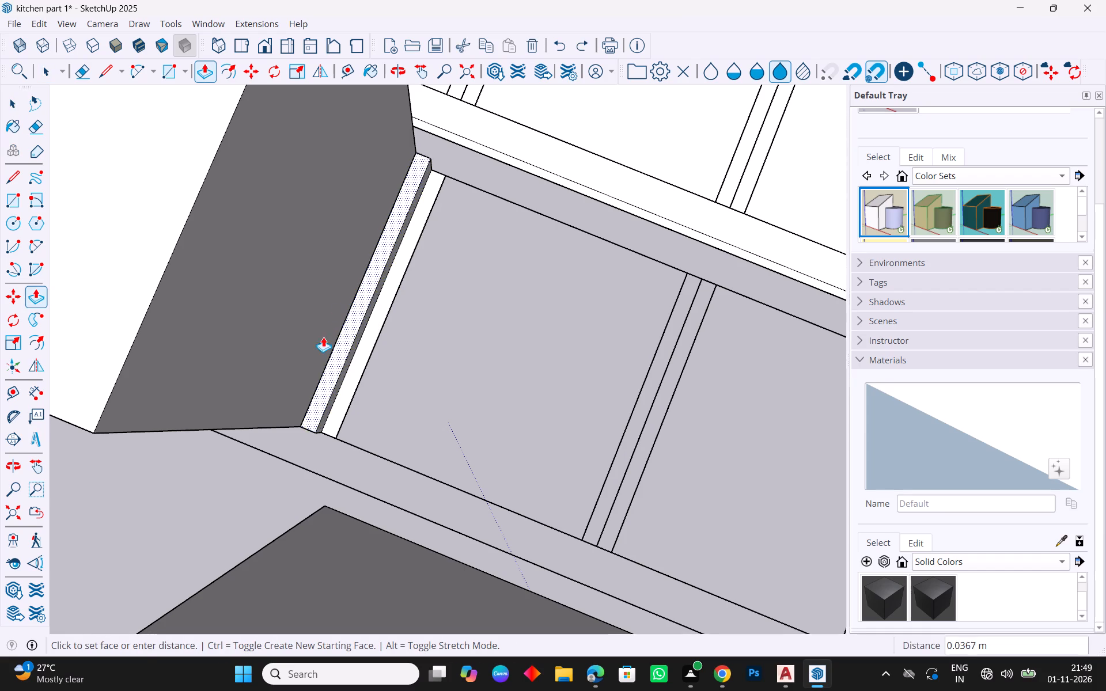
drag(323, 337, 205, 442)
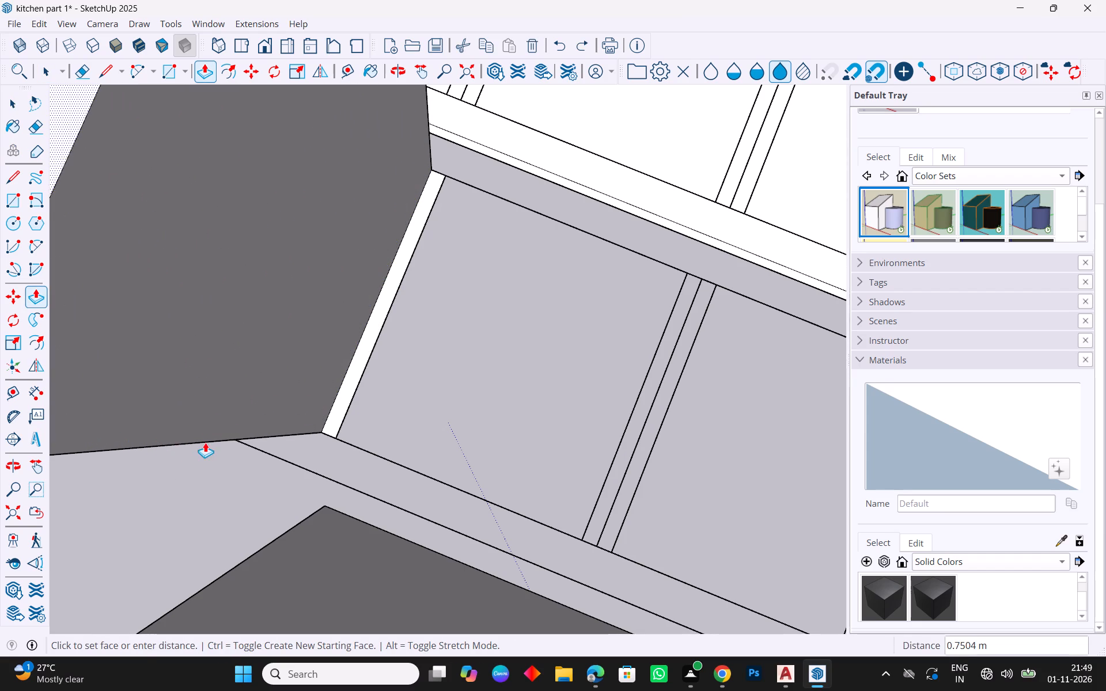
drag(205, 442, 314, 412)
text(600mm)
key(Return)
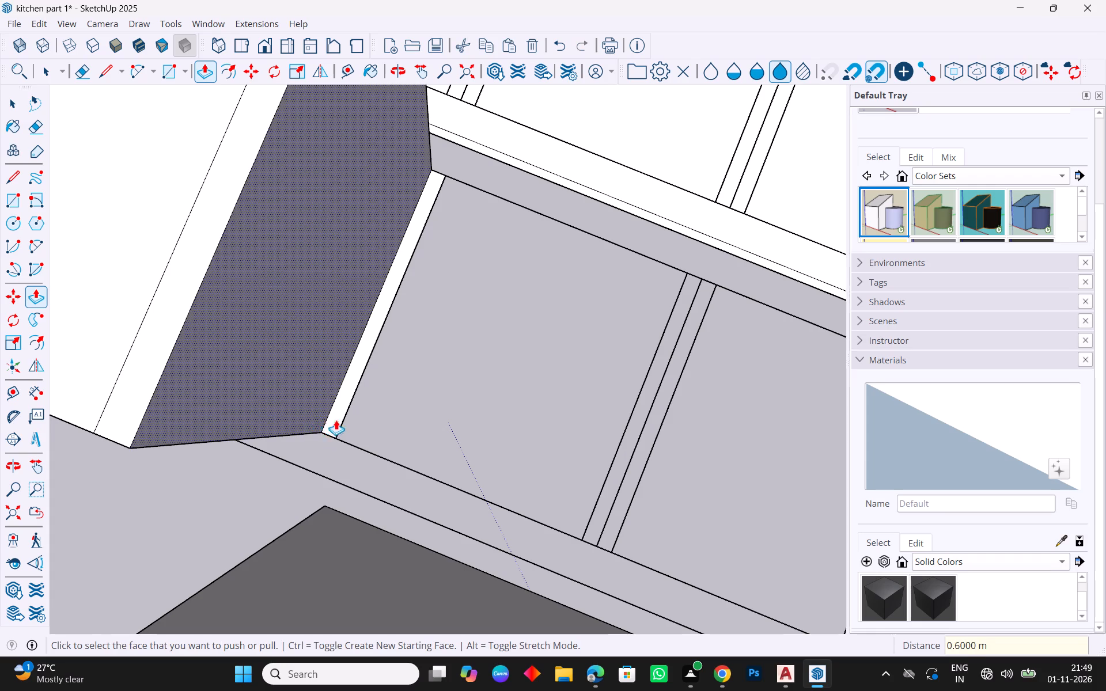
Repeat the 600 mm push/pull on the upper shelf's second strip.
click(335, 420)
double_click(335, 420)
middle_drag(342, 431, 486, 423)
scroll(490, 415, down, 9)
key(Escape)
key(space)
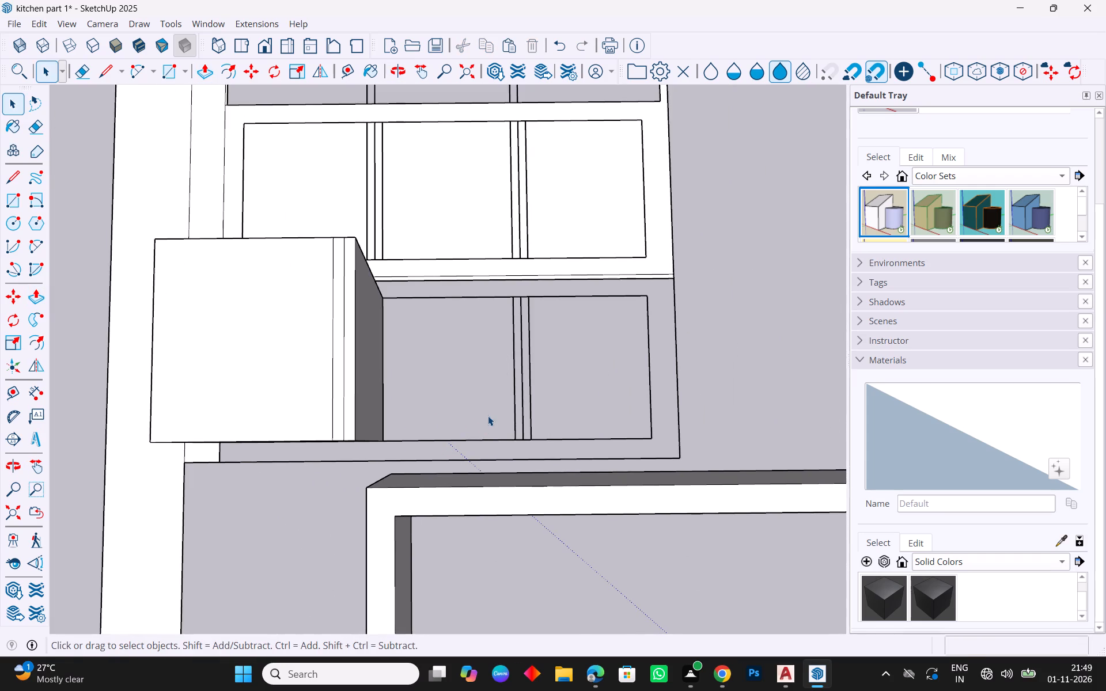
Examine the extruded upper compartment and shelf strips from several sides.
scroll(393, 363, down, 3)
middle_drag(300, 453, 519, 278)
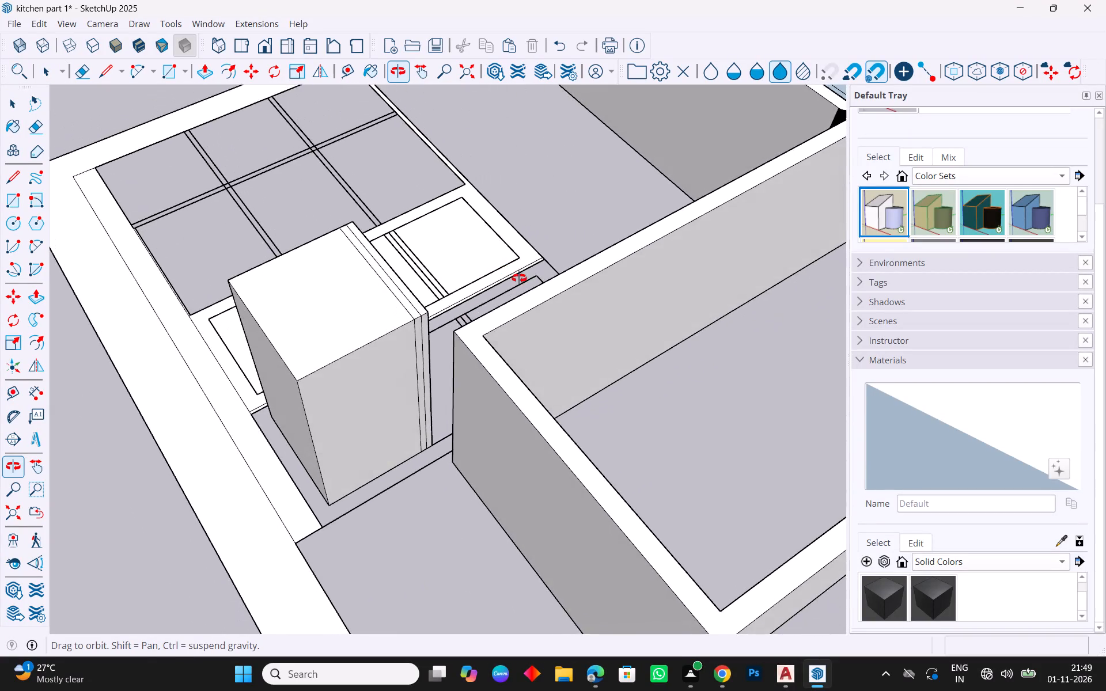
middle_drag(519, 278, 35, 480)
middle_drag(553, 469, 457, 505)
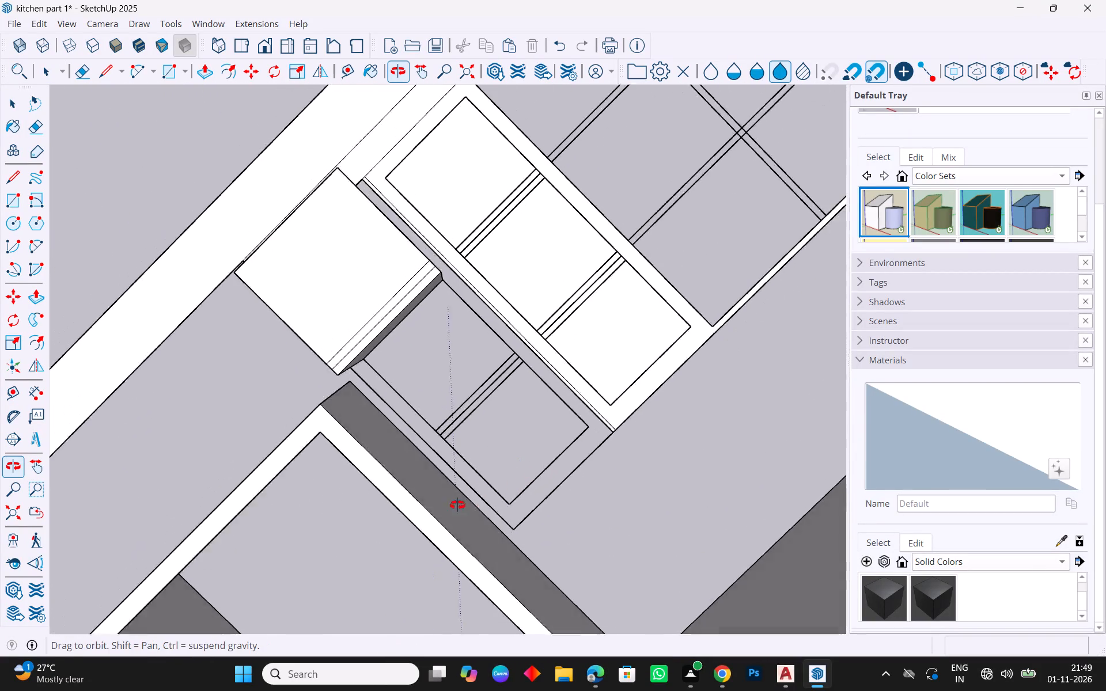
middle_drag(457, 505, 380, 525)
key(Escape)
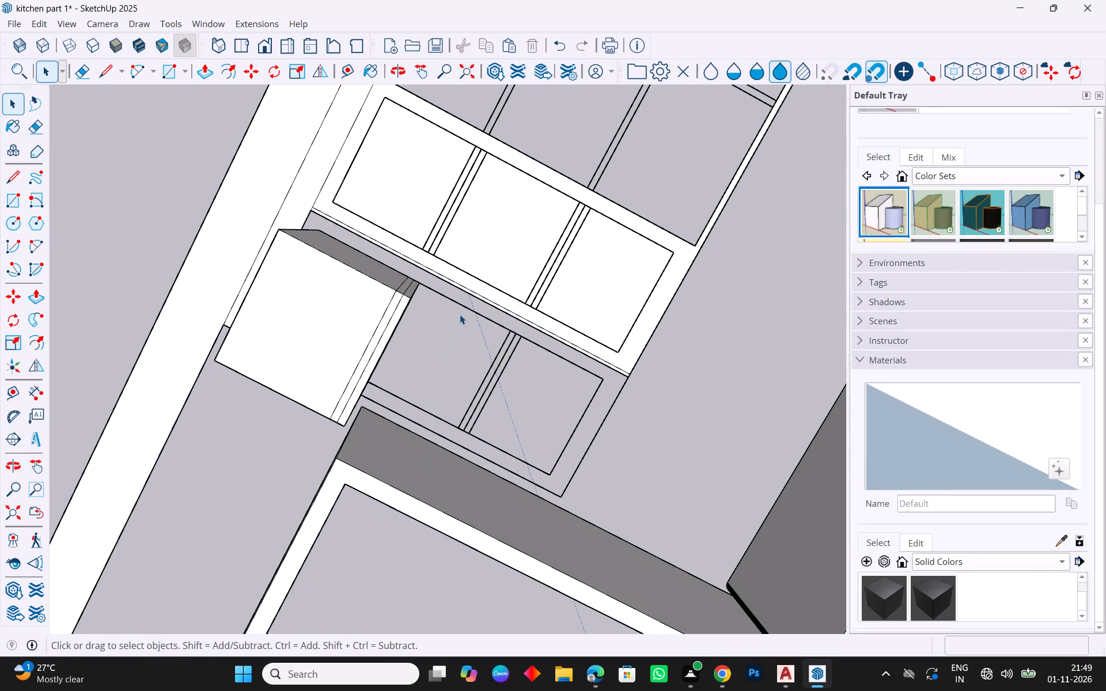
scroll(483, 358, down, 3)
scroll(428, 397, up, 4)
middle_drag(434, 407, 475, 307)
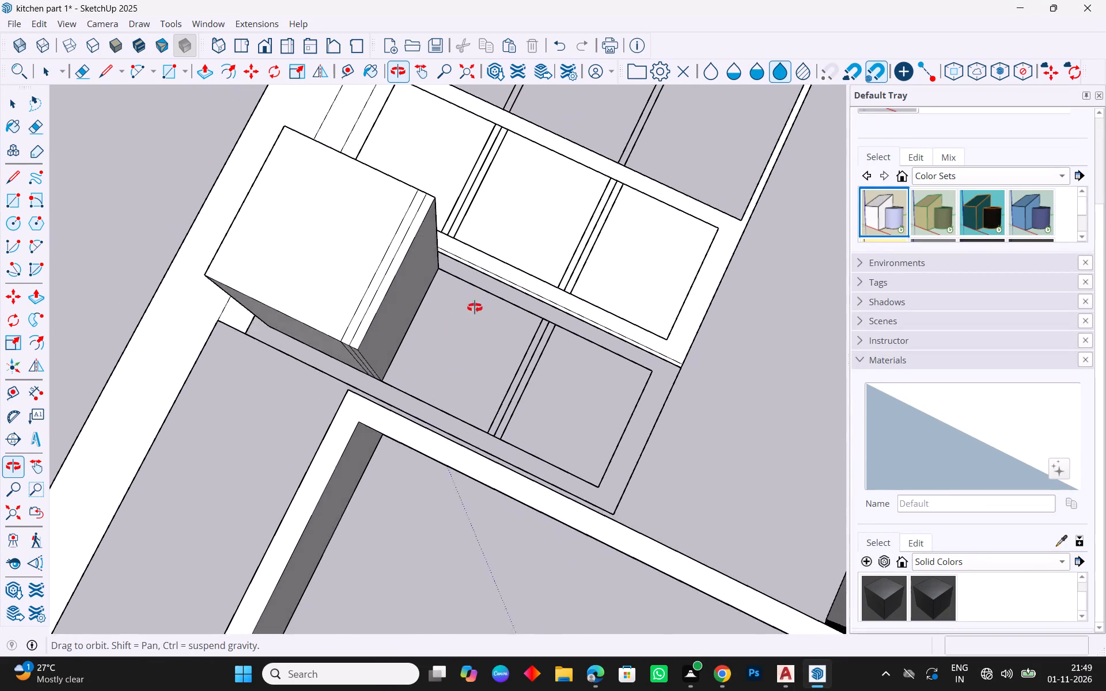
middle_drag(475, 307, 518, 304)
key(Escape)
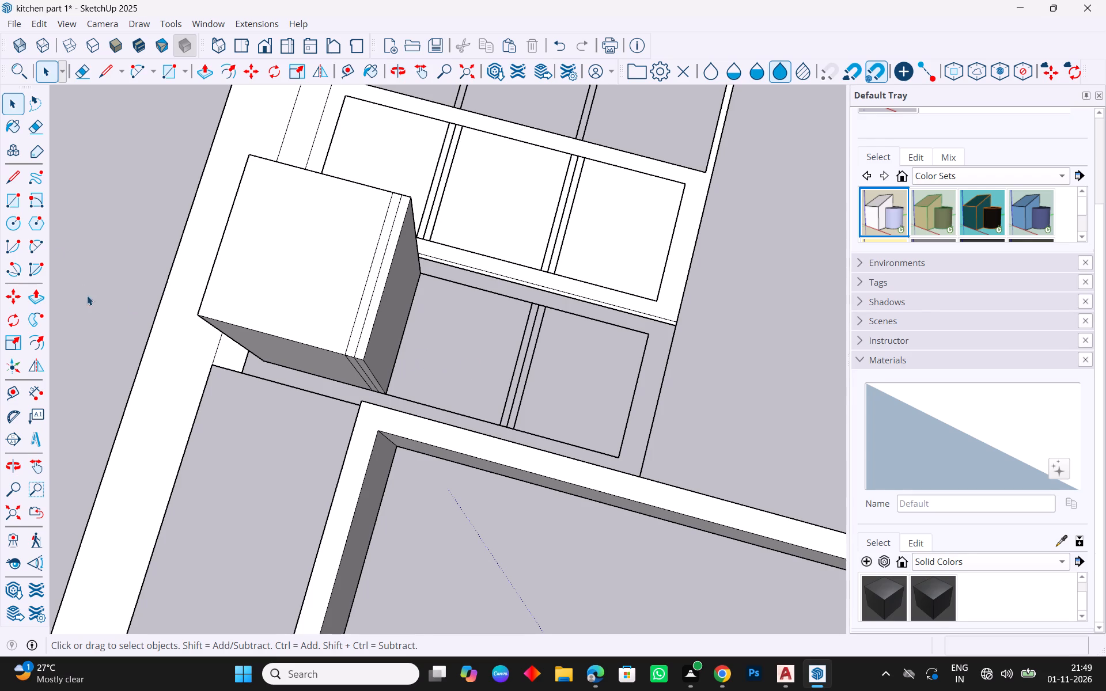
Draw a rectangle over the outer door's middle compartment, from the extruded block's base corner to the lower shelf's opposite end.
click(10, 203)
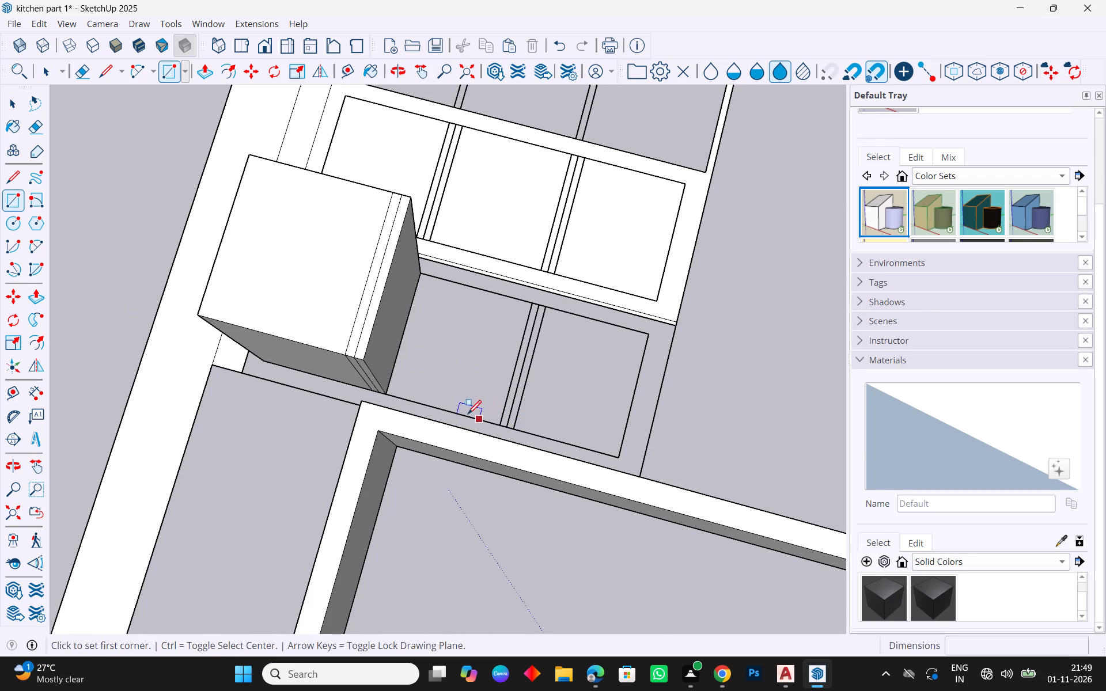
scroll(466, 414, up, 2)
click(372, 389)
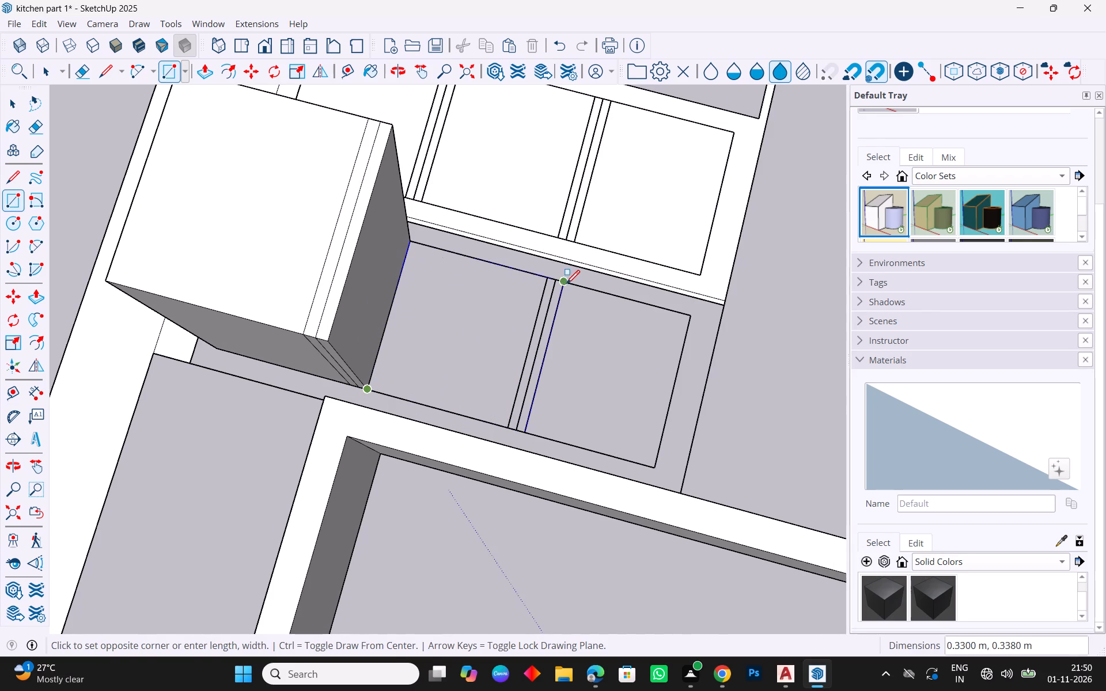
click(547, 278)
key(Escape)
key(space)
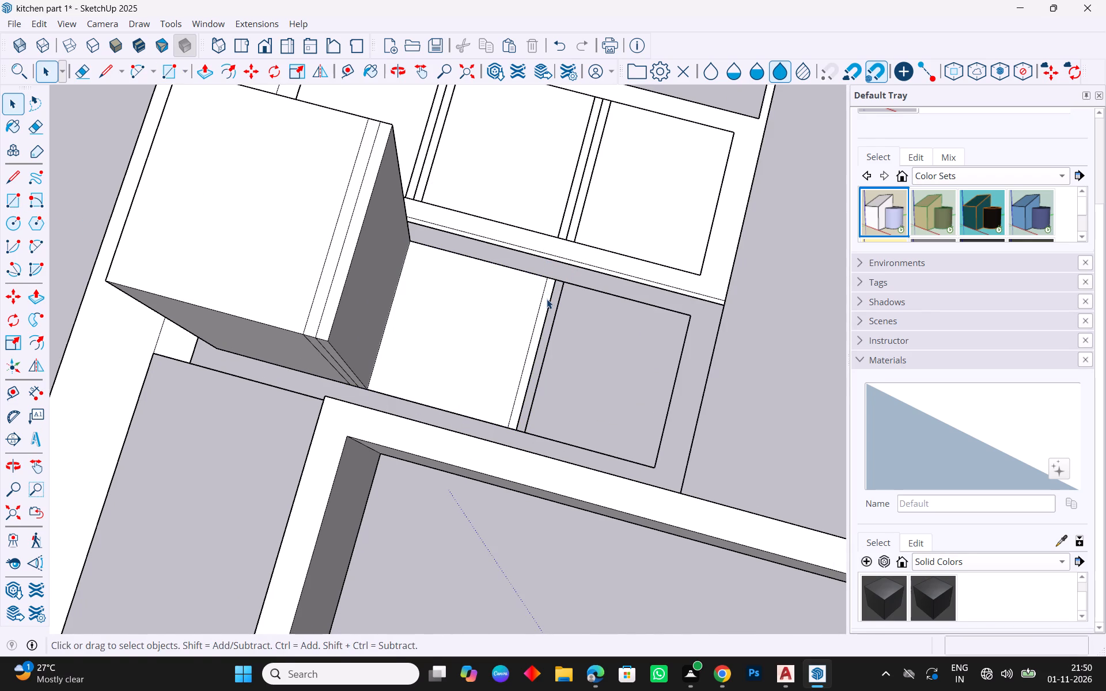
Repeat the 600 mm push/pull on the middle compartment's face.
click(457, 387)
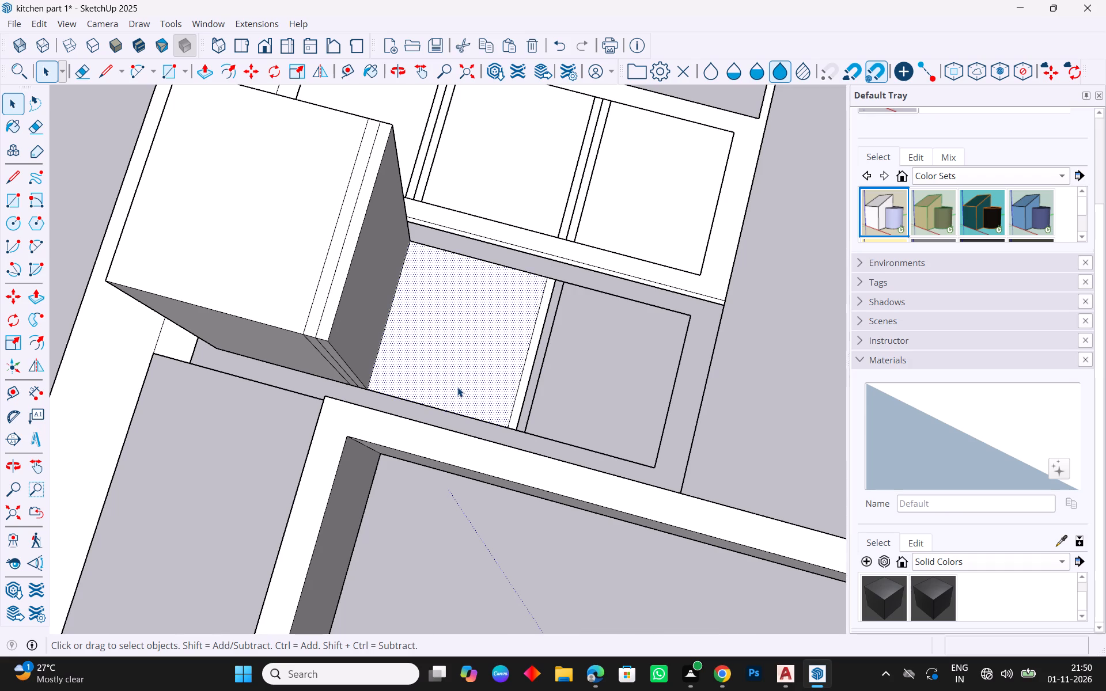
key(p)
double_click(457, 387)
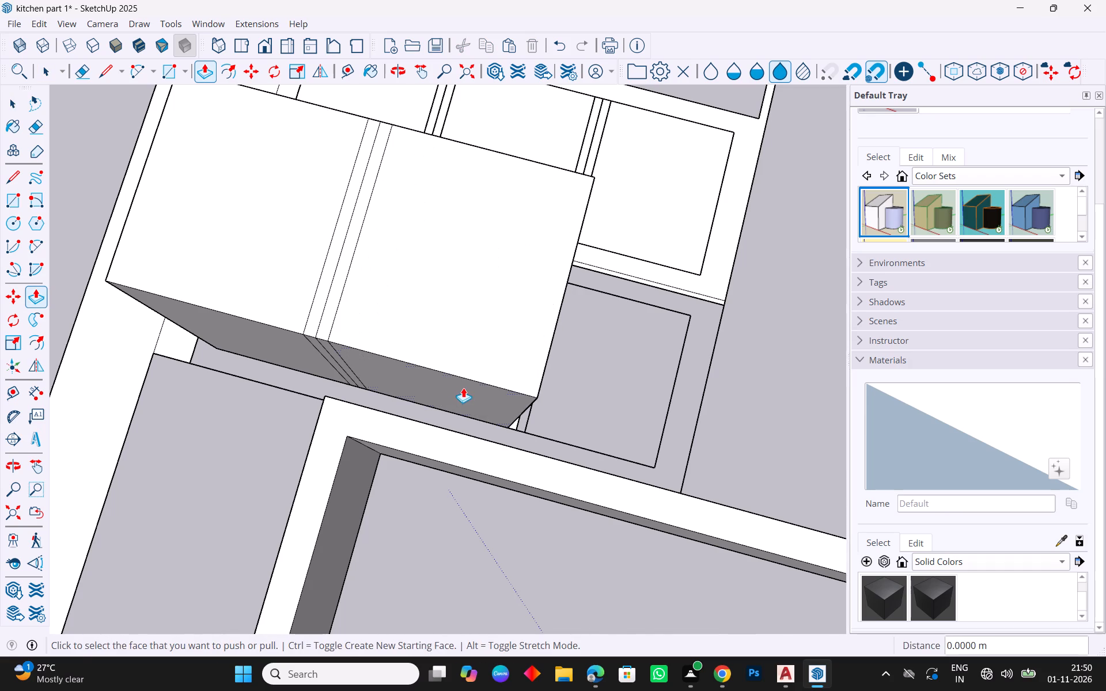
Repeat the 600 mm push/pull on the lower shelf's first strip beside the middle block, undoing the stray extrusion.
middle_drag(560, 404, 360, 385)
middle_drag(658, 439, 522, 450)
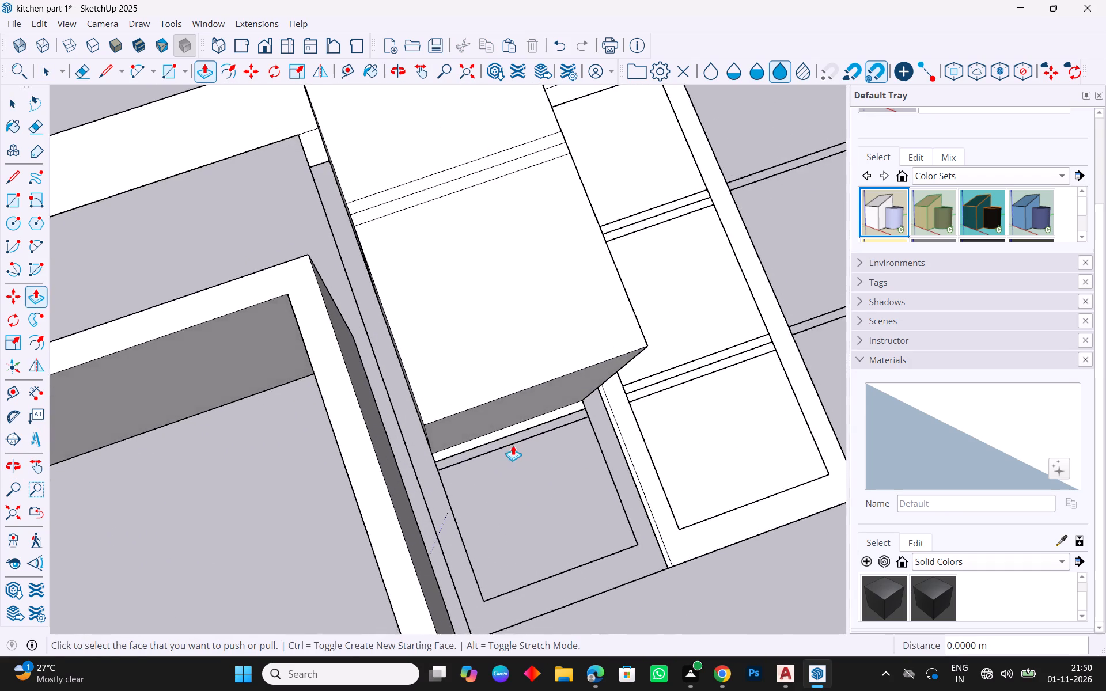
scroll(502, 442, up, 4)
double_click(506, 422)
scroll(406, 364, down, 4)
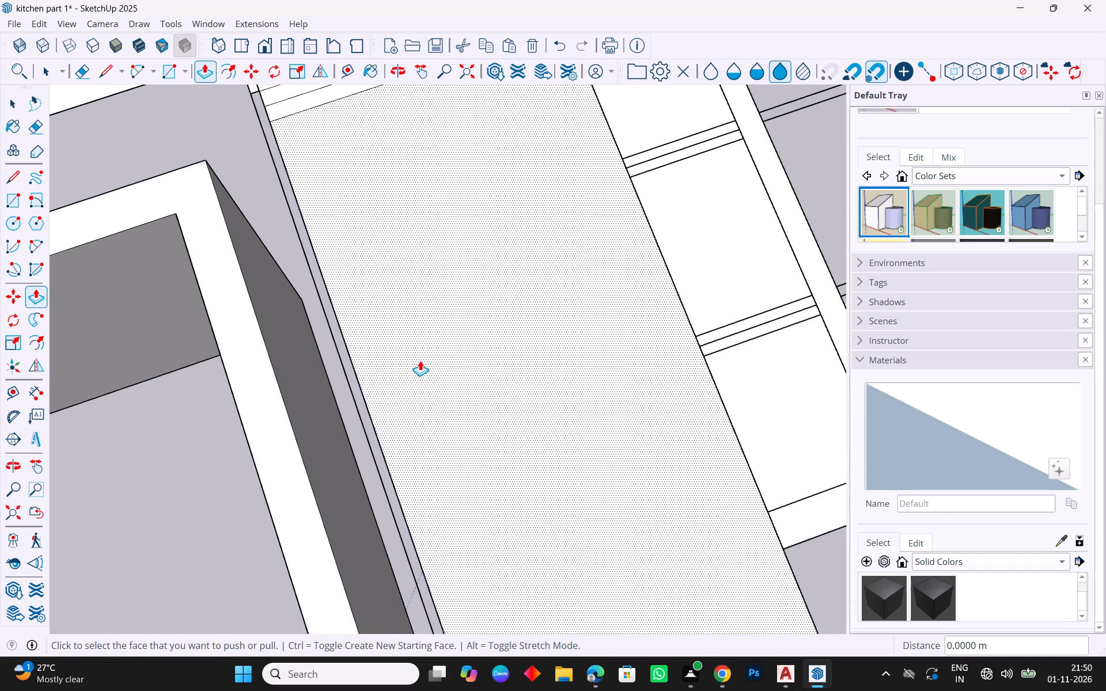
key(ctrl+z)
double_click(484, 416)
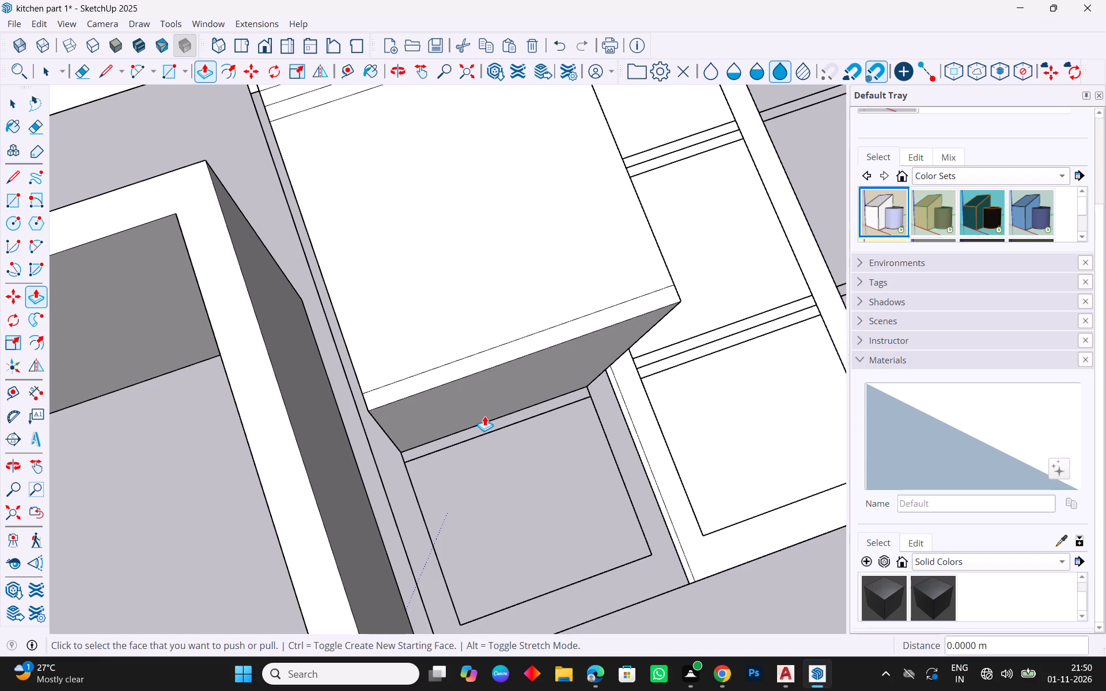
Draw a rectangle about 0.33 × 0.293 m over the outer door's lower compartment and the remaining strip of its lower shelf.
middle_drag(549, 449, 532, 430)
scroll(532, 430, down, 3)
key(Escape)
key(Escape)
key(Escape)
key(Escape)
key(Escape)
key(Escape)
key(Escape)
key(Escape)
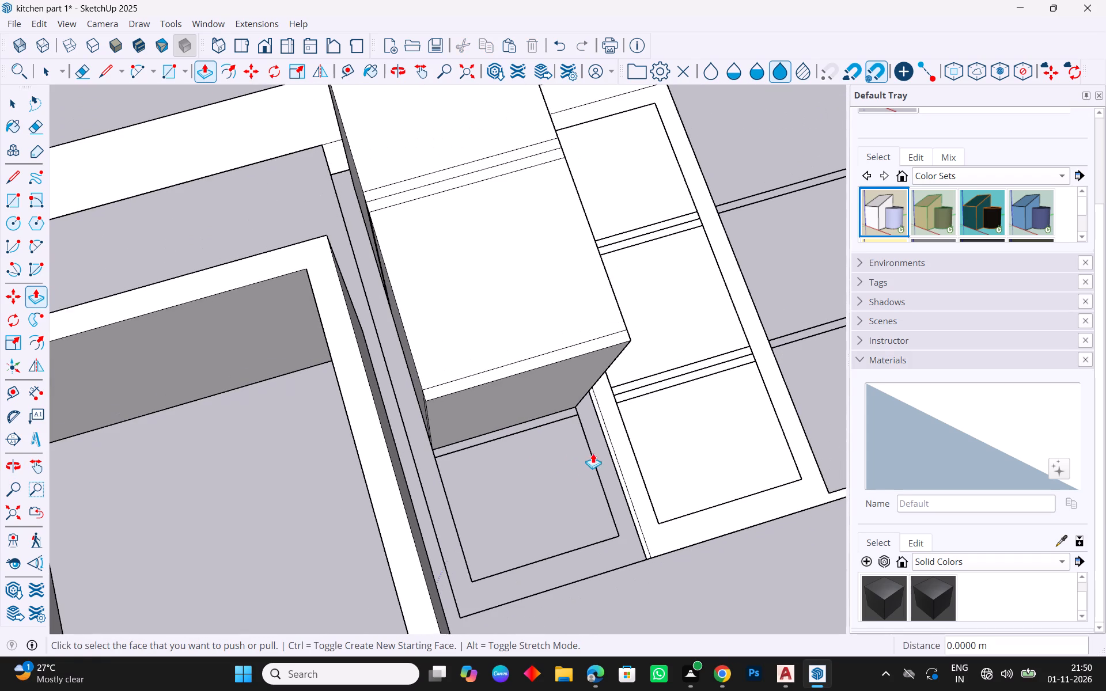
click(14, 206)
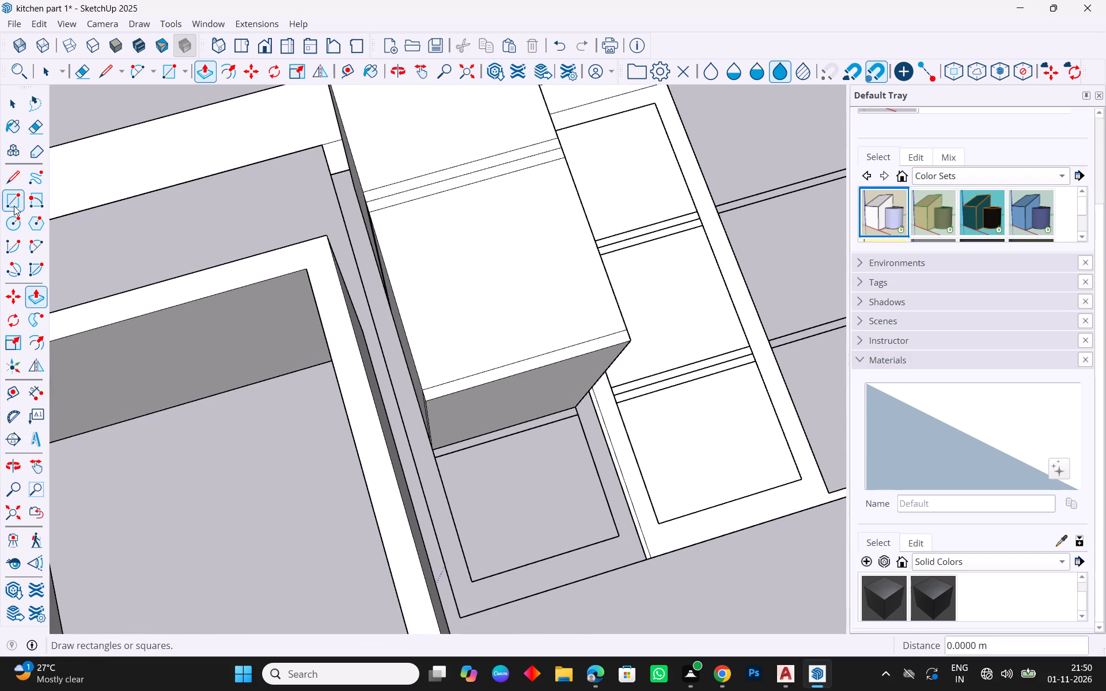
click(472, 583)
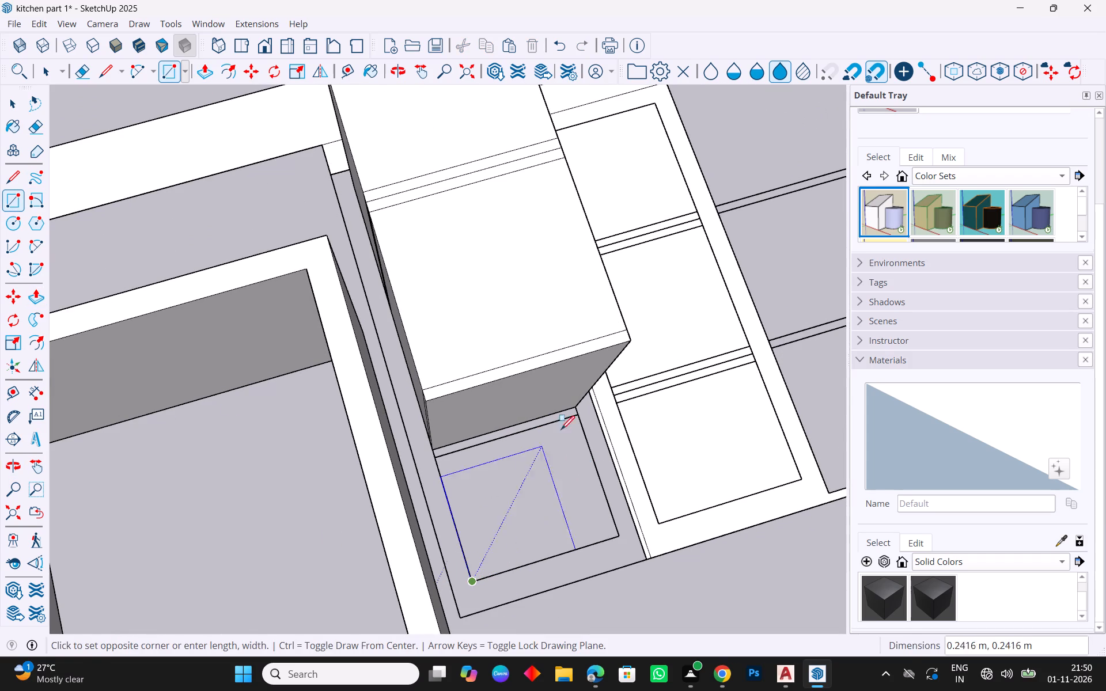
click(577, 408)
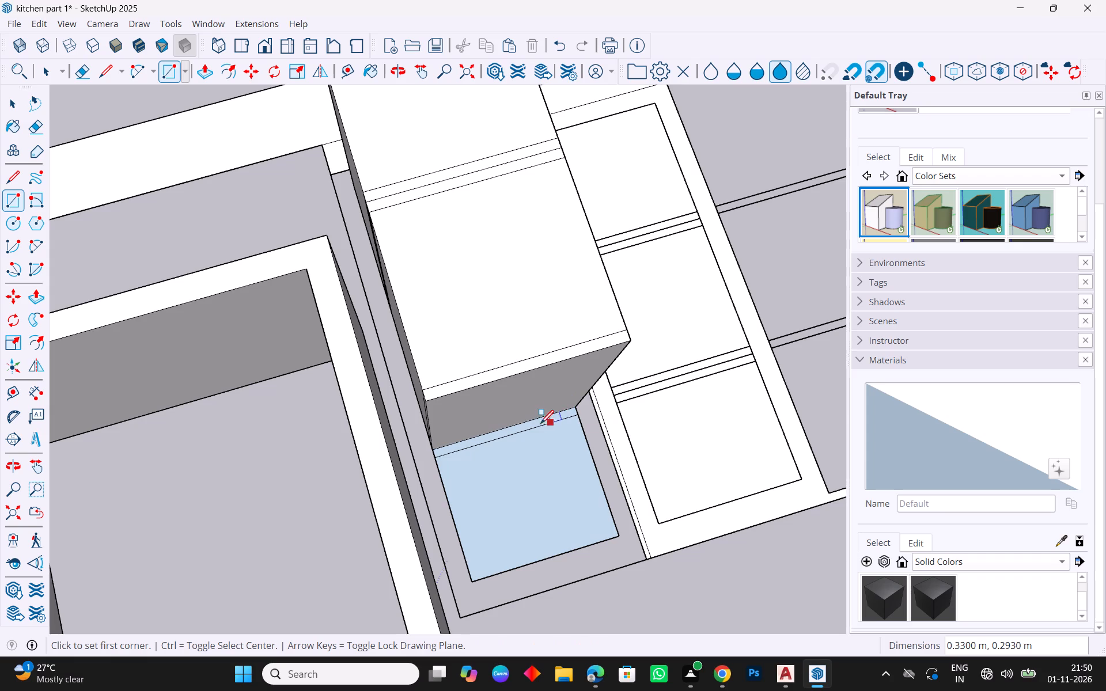
key(Escape)
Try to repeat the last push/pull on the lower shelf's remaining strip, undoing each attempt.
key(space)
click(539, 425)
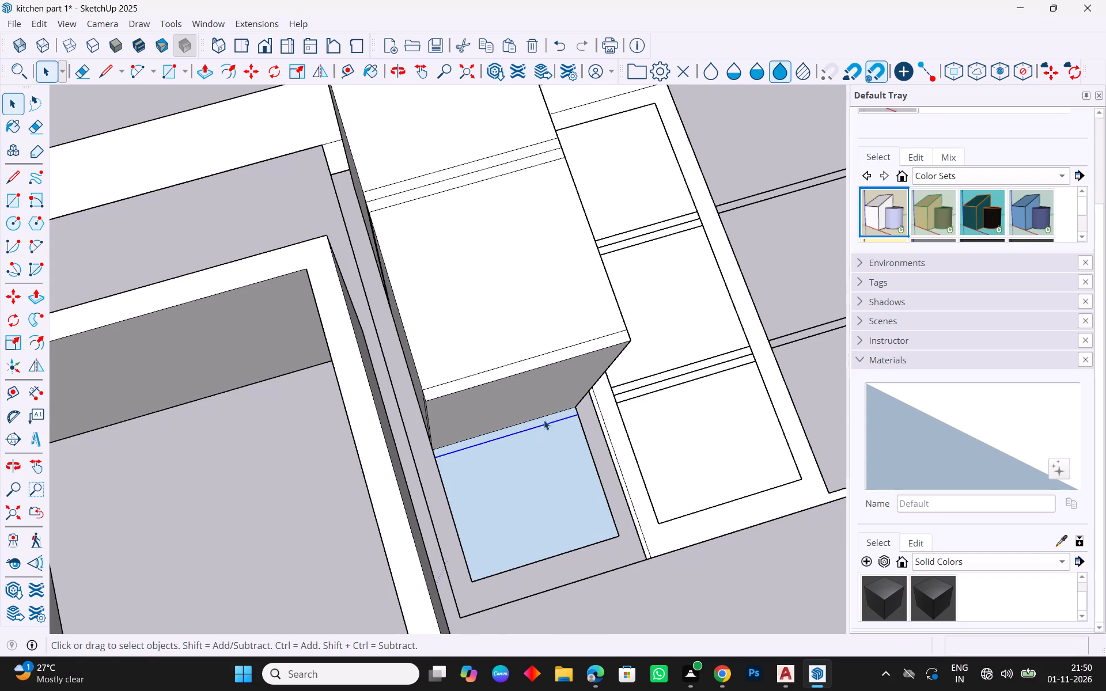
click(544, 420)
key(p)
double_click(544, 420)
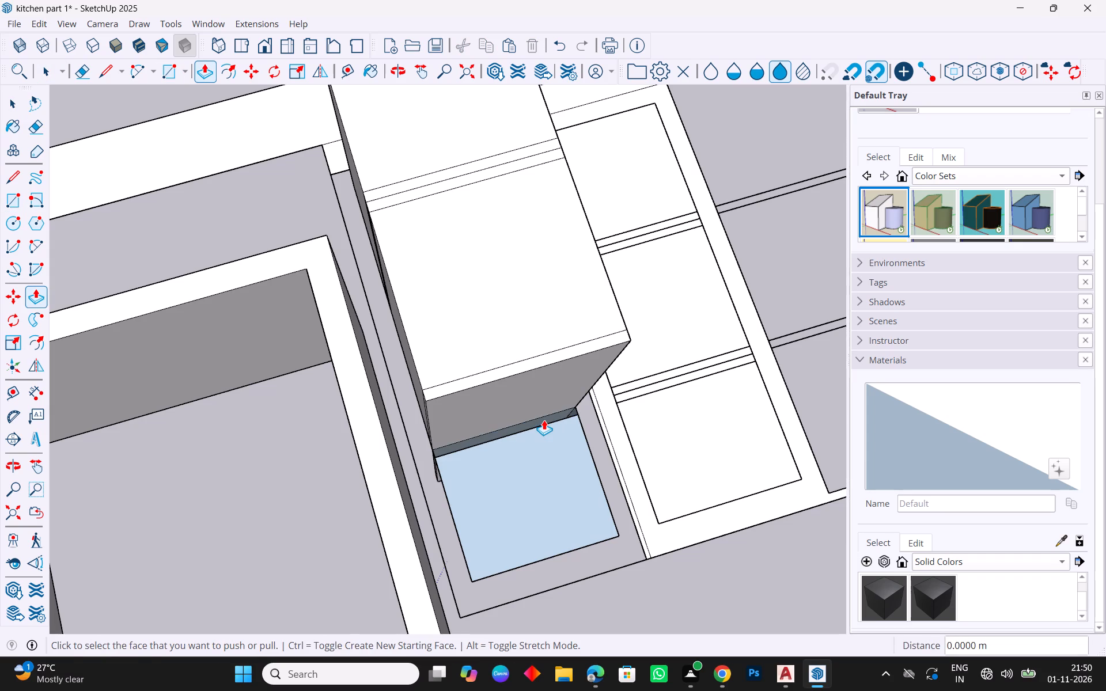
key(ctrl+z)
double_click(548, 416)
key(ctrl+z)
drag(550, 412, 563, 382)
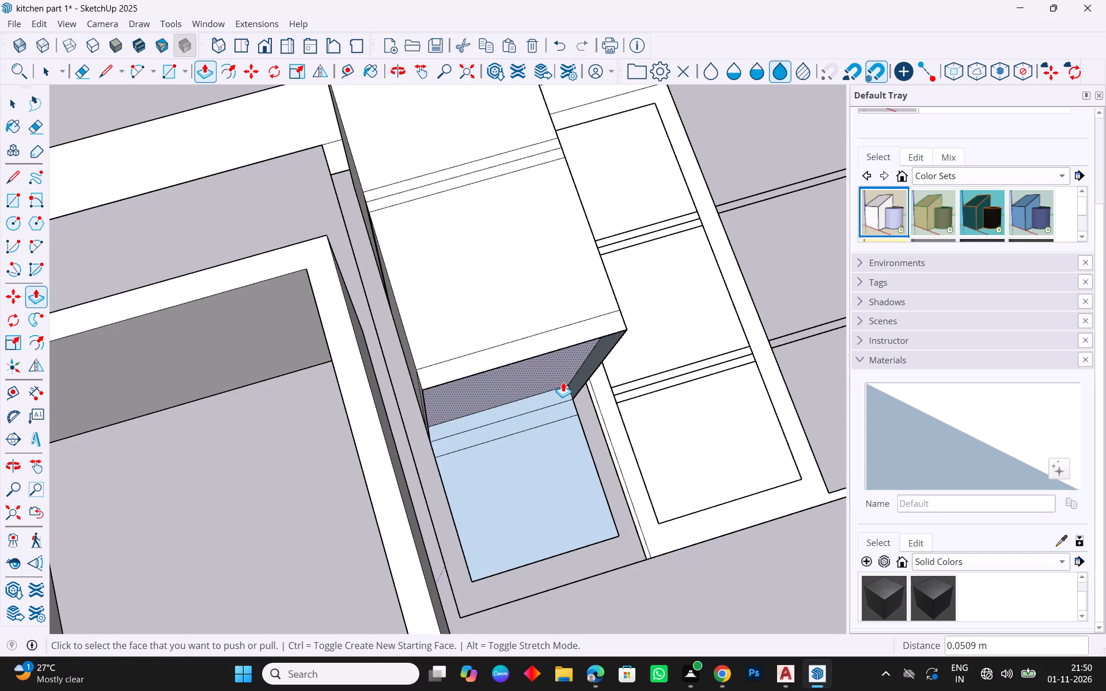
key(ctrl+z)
Push/pull the lower shelf's remaining strip and the lower compartment 0.6 m, level with the outer door's extruded blocks.
drag(555, 415, 456, 392)
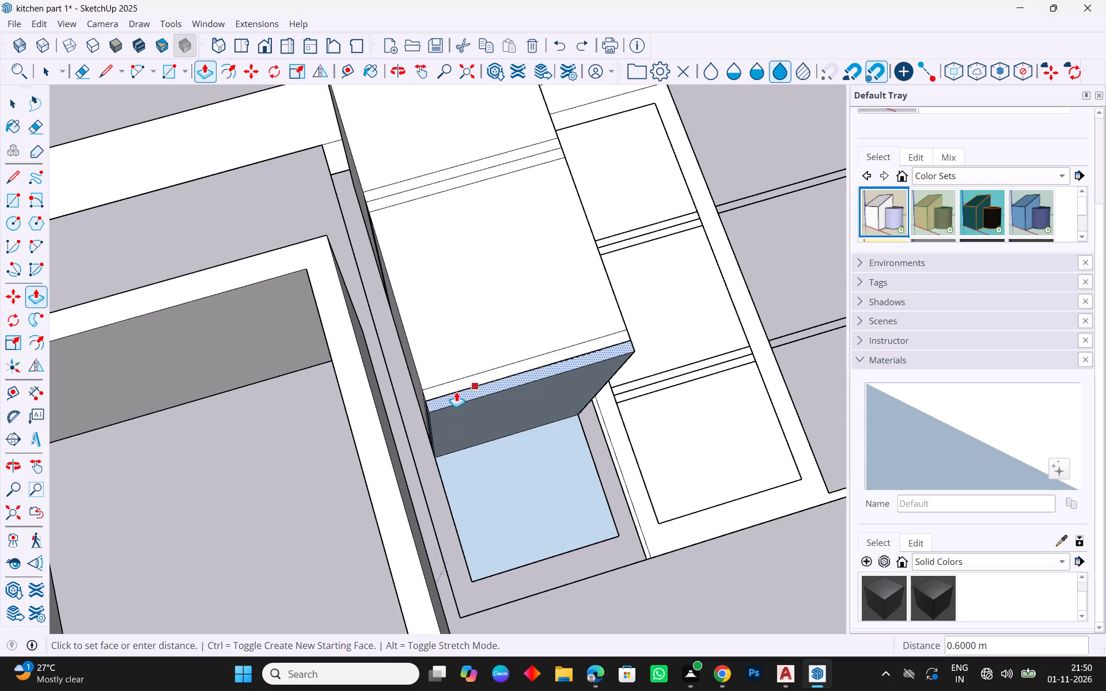
drag(456, 392, 429, 400)
drag(530, 486, 442, 432)
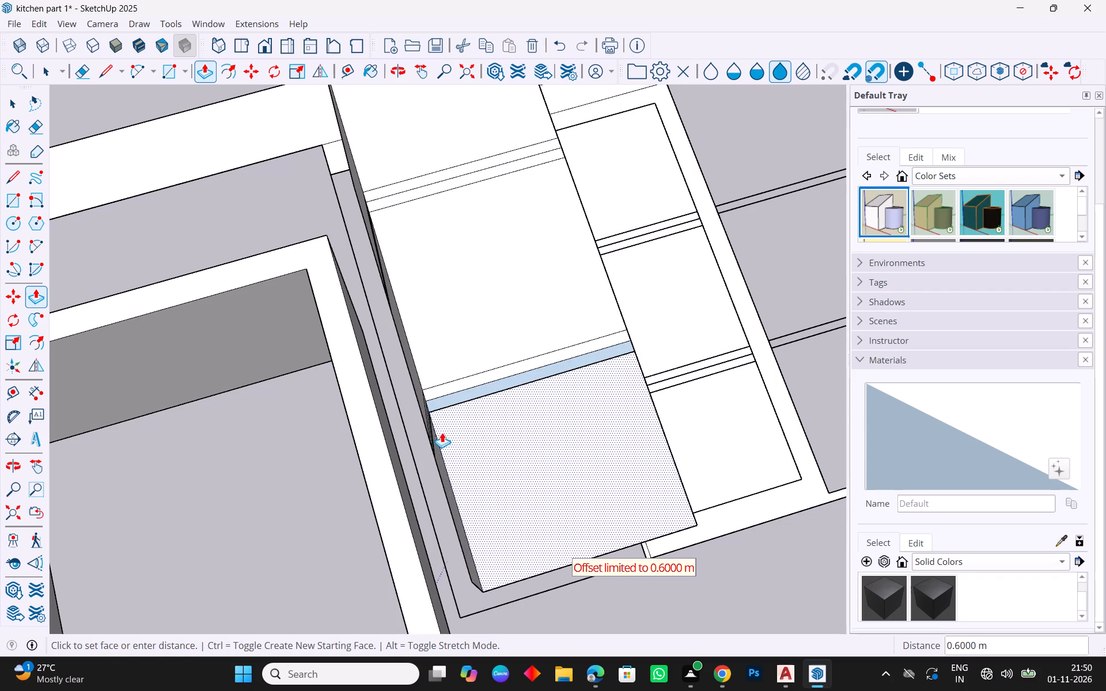
drag(442, 432, 433, 415)
scroll(529, 509, down, 3)
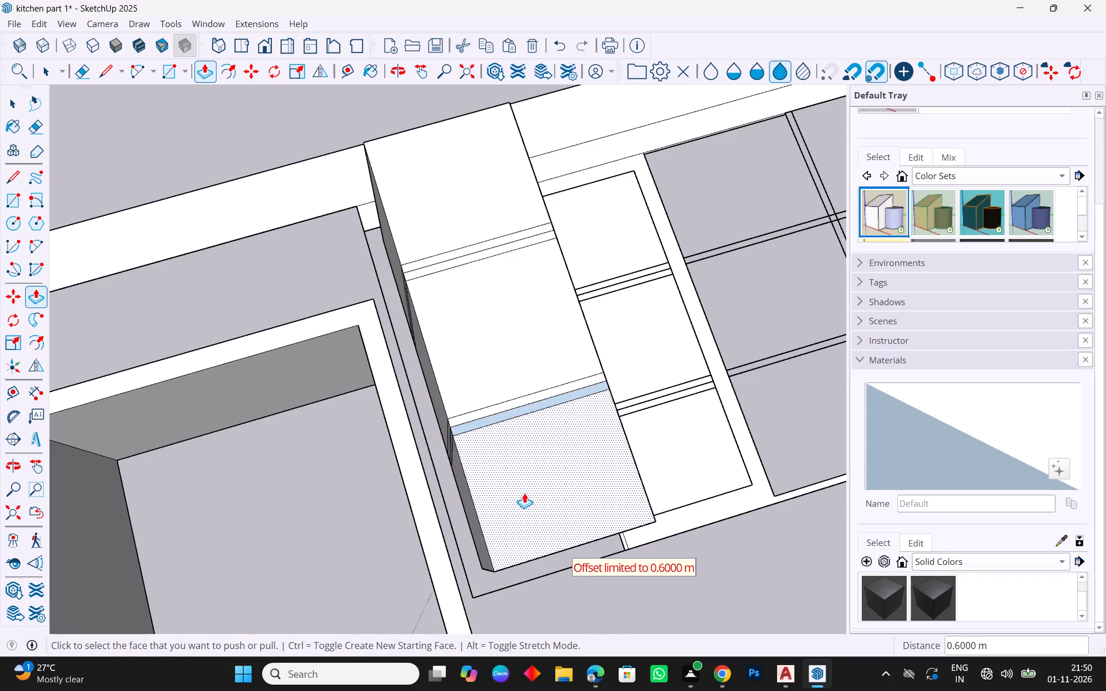
key(Escape)
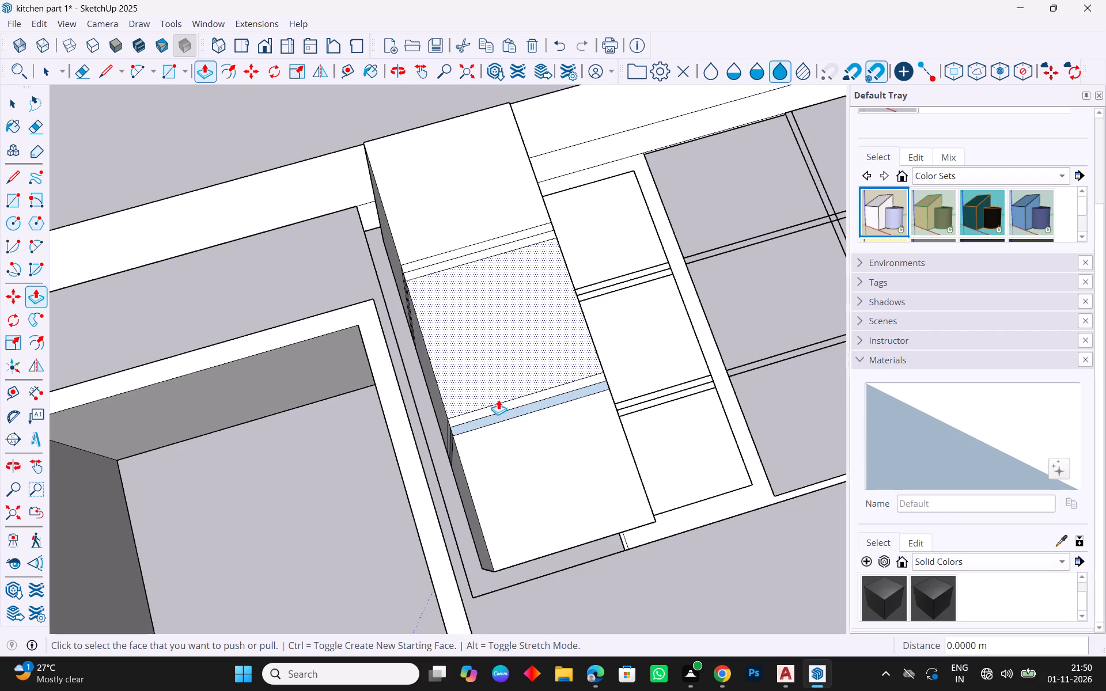
Delete the face covering the inner framed door's frame and compartments, leaving only its outlines.
middle_drag(475, 375, 397, 466)
scroll(429, 445, down, 3)
middle_drag(575, 368, 481, 394)
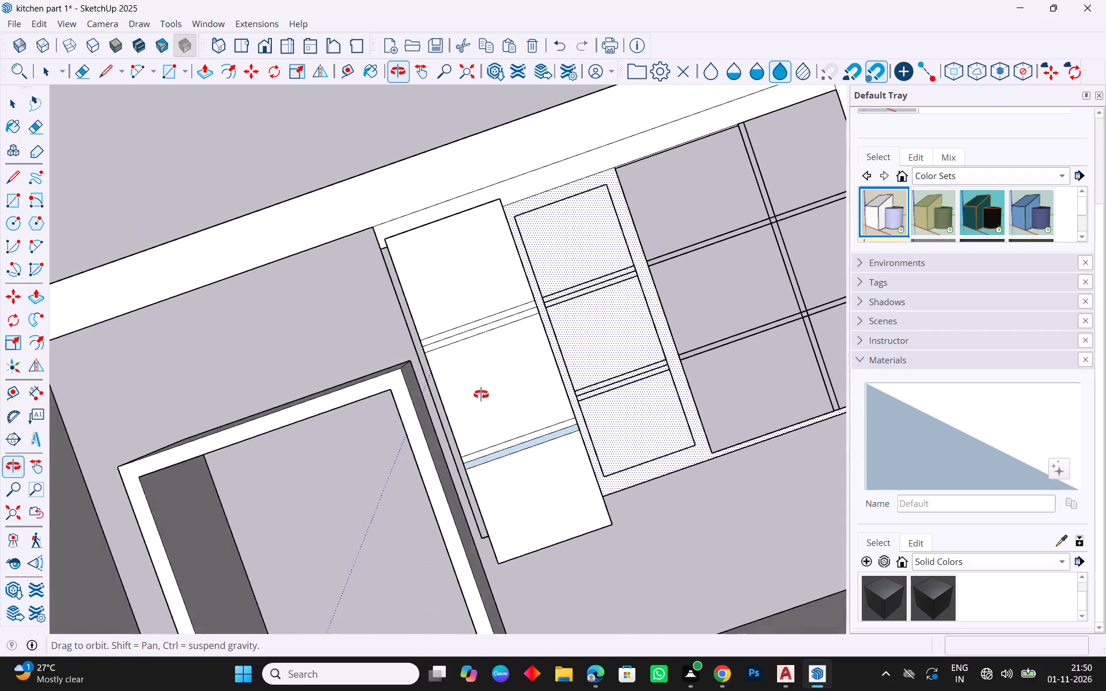
middle_drag(481, 394, 456, 427)
key(Escape)
middle_drag(661, 426, 574, 373)
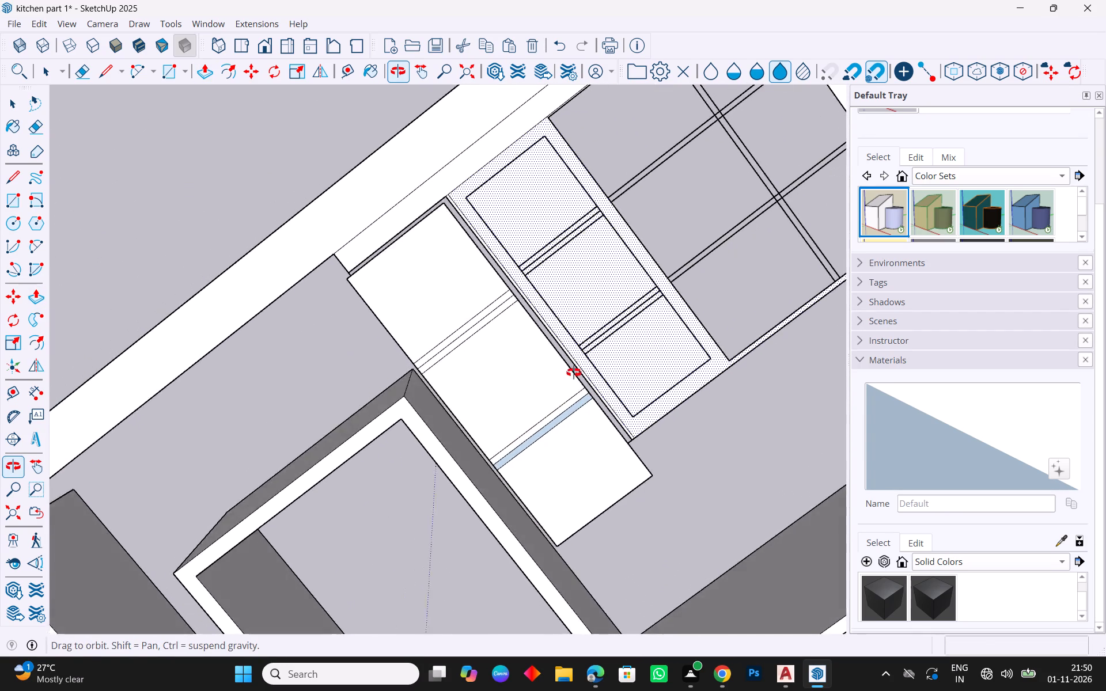
middle_drag(574, 373, 573, 341)
key(Escape)
scroll(634, 457, down, 3)
middle_drag(708, 481, 358, 449)
key(Escape)
key(Escape)
key(Escape)
key(Escape)
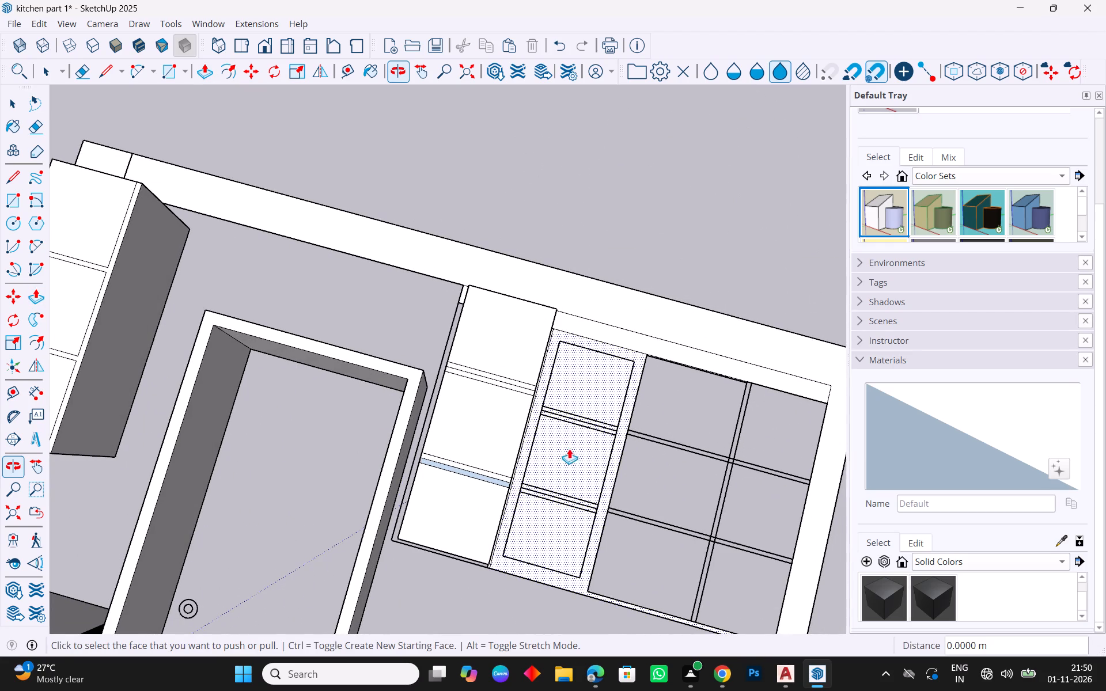
key(space)
scroll(576, 464, up, 4)
click(576, 461)
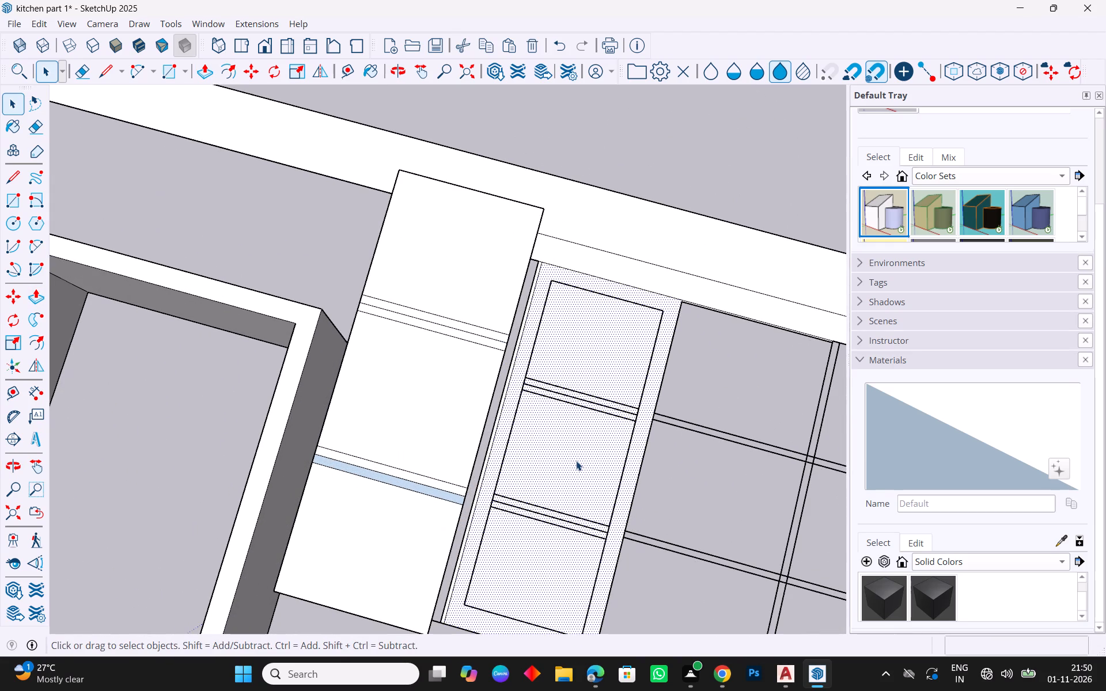
key(Delete)
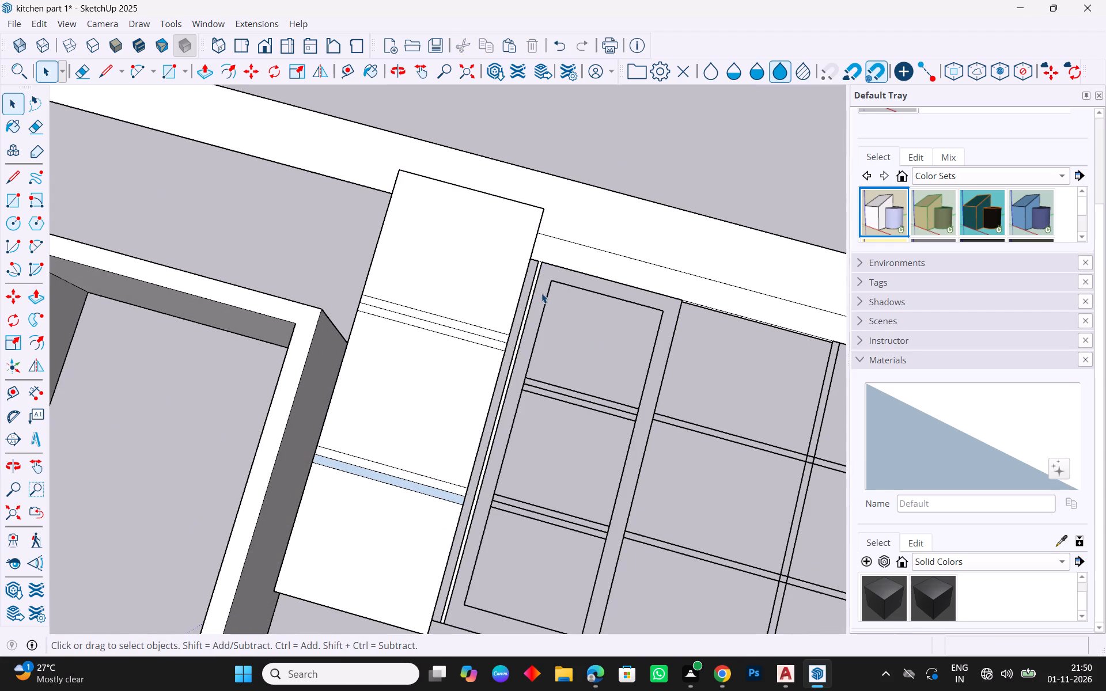
key(ctrl+z)
click(573, 325)
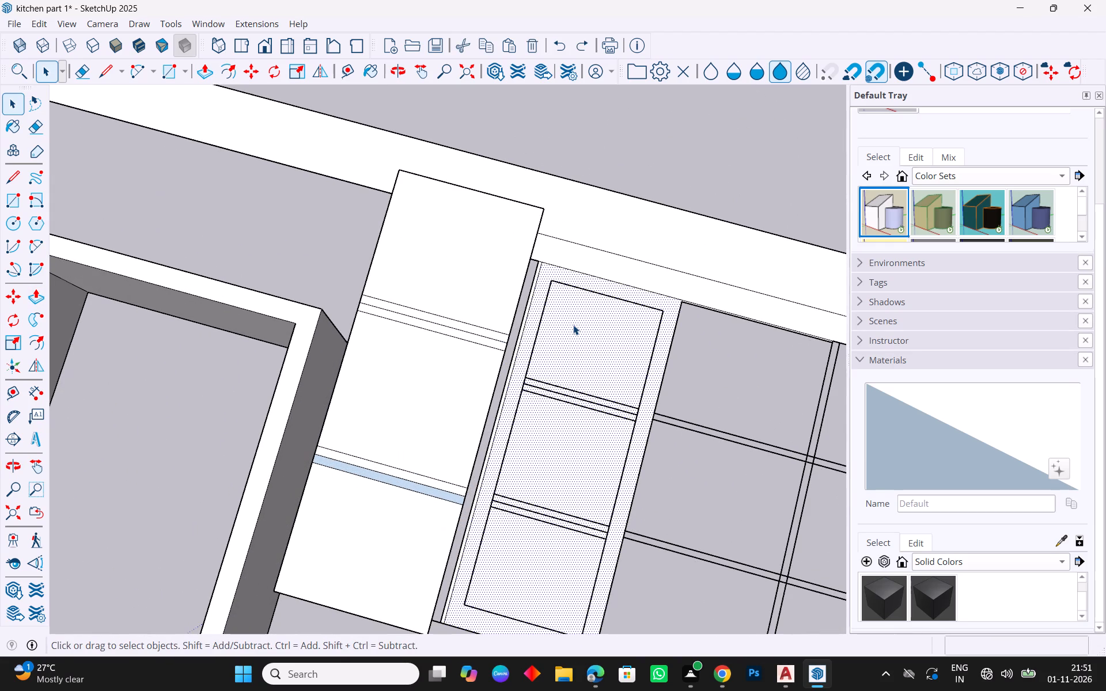
key(Delete)
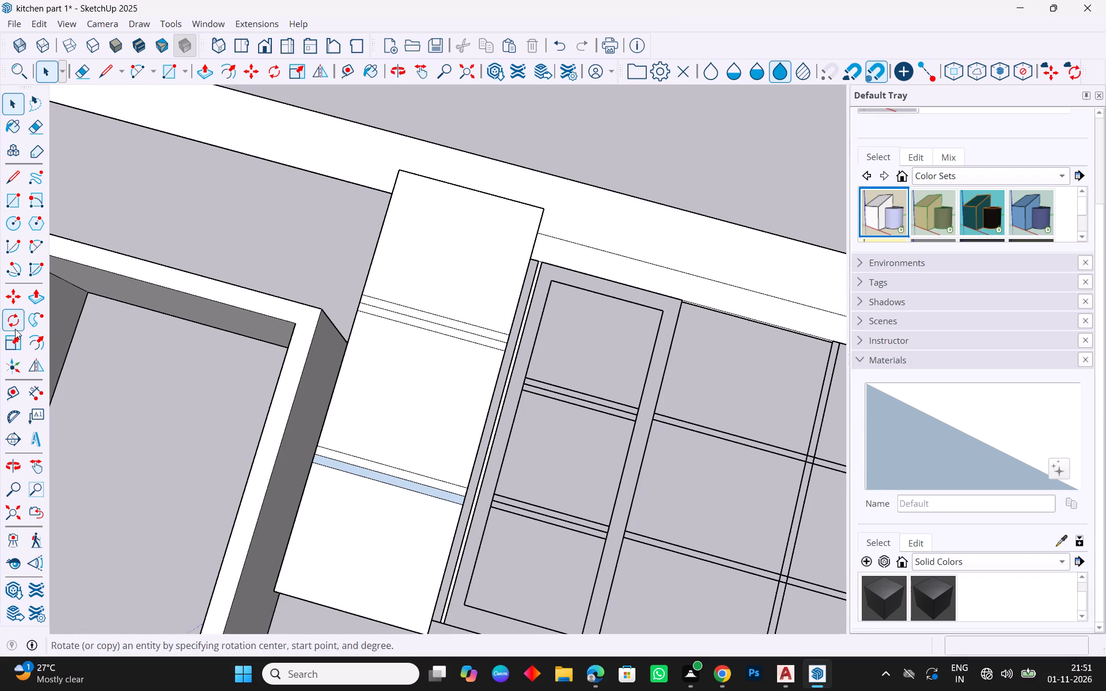
Draw a rectangle about 0.33 × 0.291 m over the inner door's upper compartment and the adjoining shelf strip.
click(17, 206)
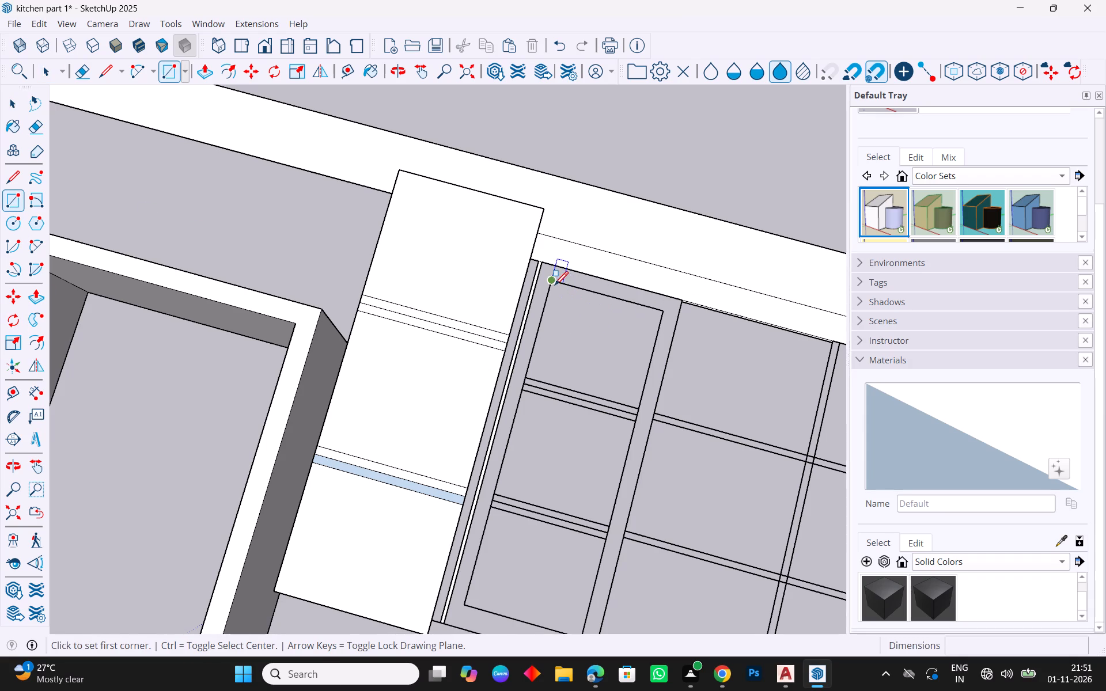
click(555, 286)
click(641, 407)
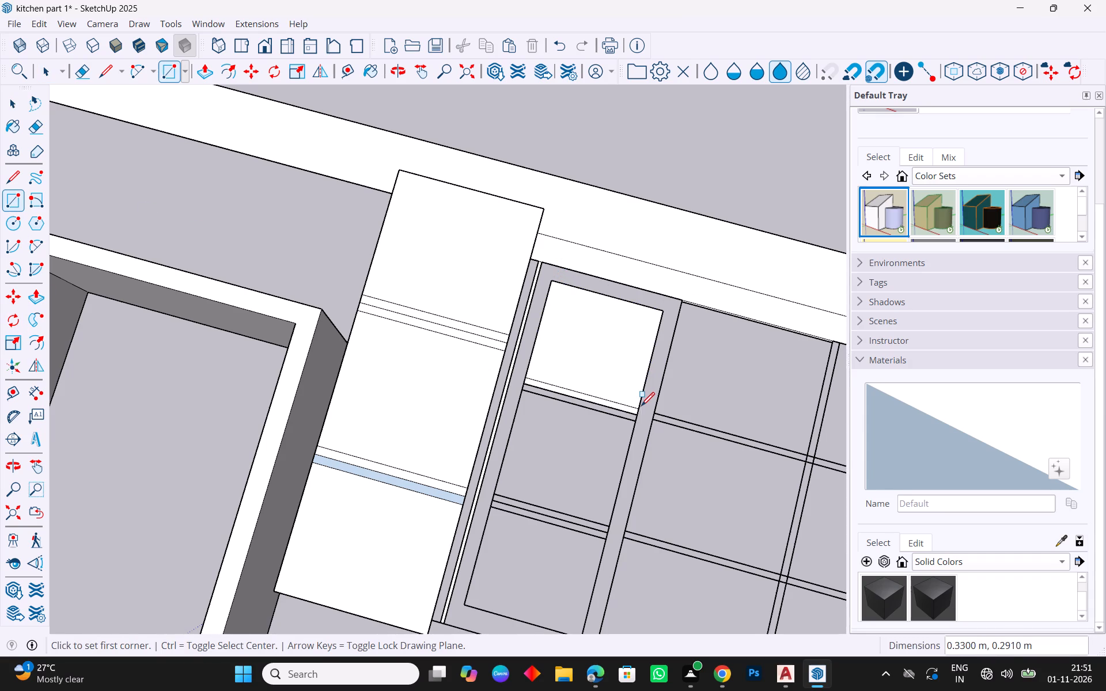
key(Escape)
key(space)
Draw a rectangle from the inner door's upper shelf line to the lower compartment's opposite bottom corner.
scroll(541, 356, down, 4)
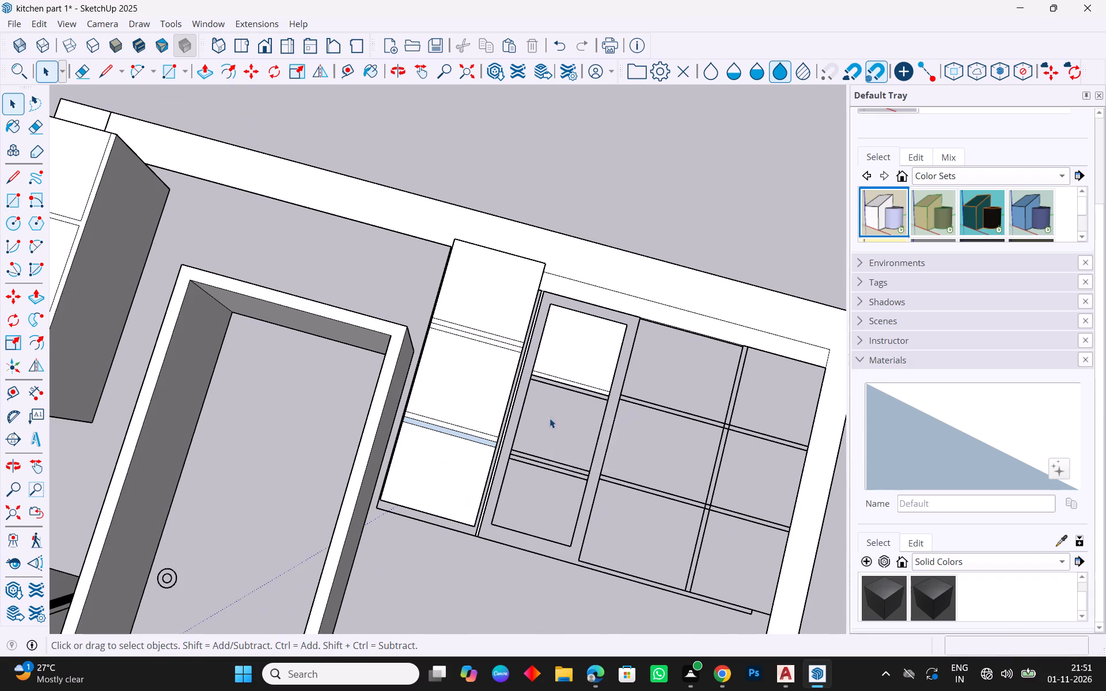
right_click(550, 418)
key(Escape)
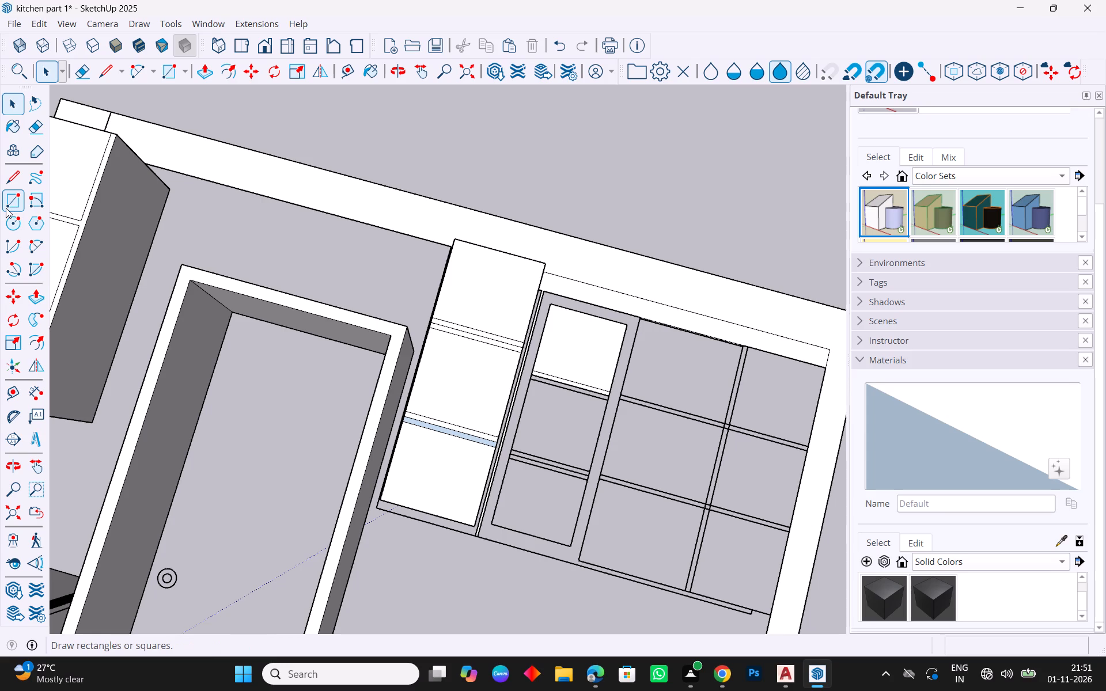
click(6, 208)
click(532, 372)
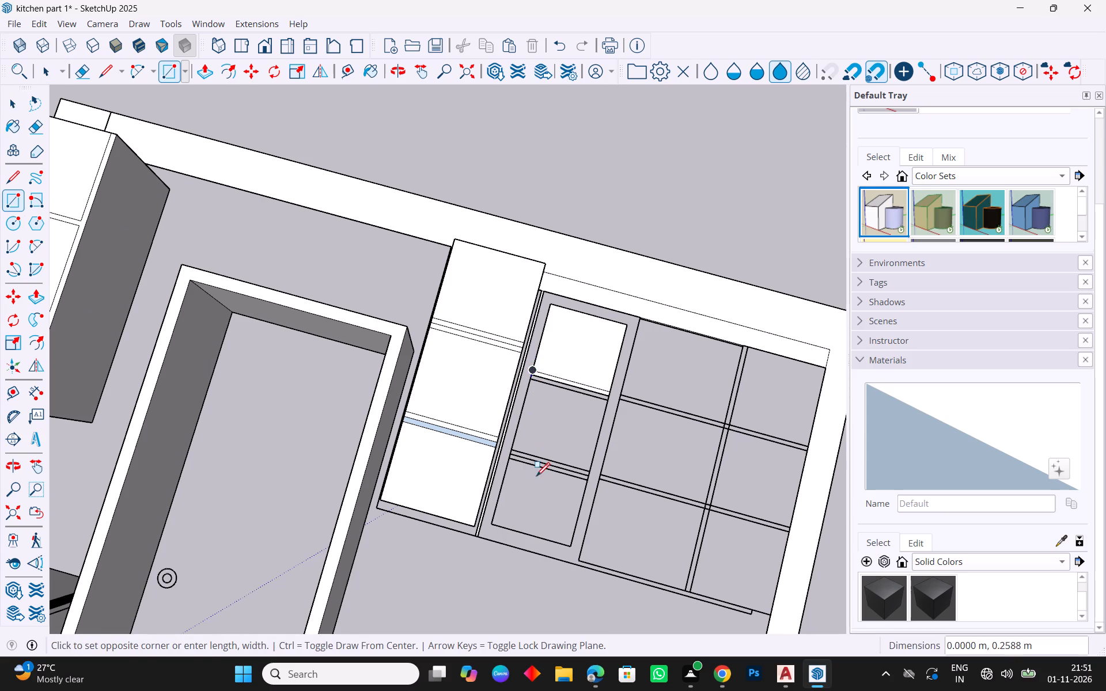
click(569, 548)
key(Escape)
key(space)
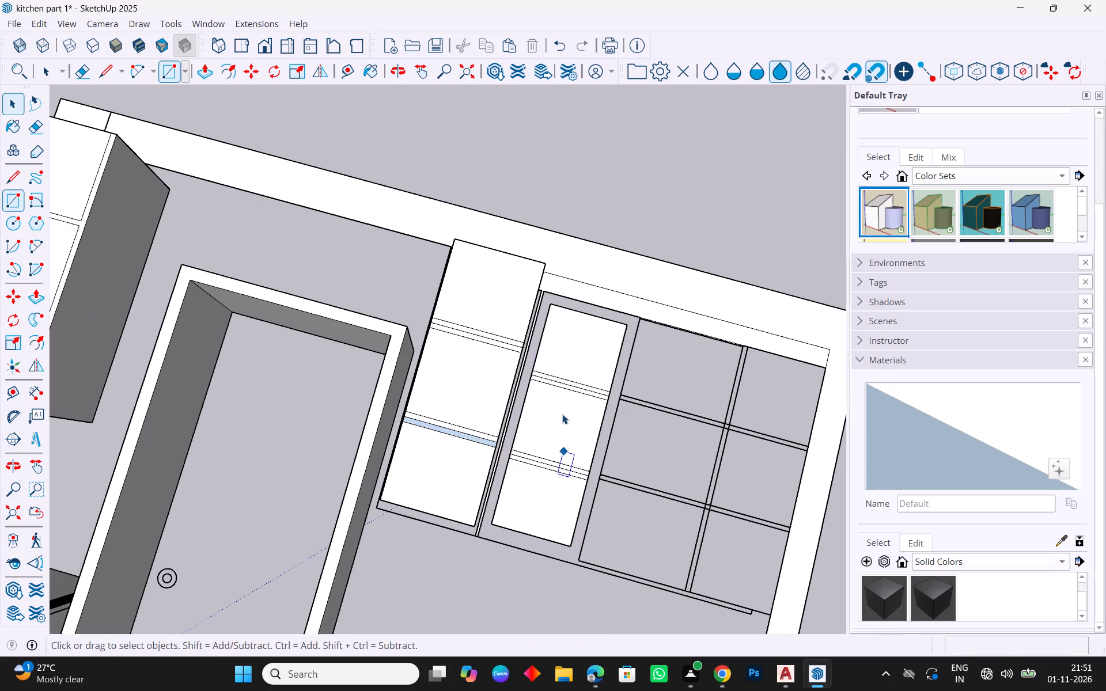
Push/pull the inner door's upper compartment face out 600 mm.
scroll(575, 371, up, 4)
click(582, 362)
key(p)
drag(582, 362, 567, 331)
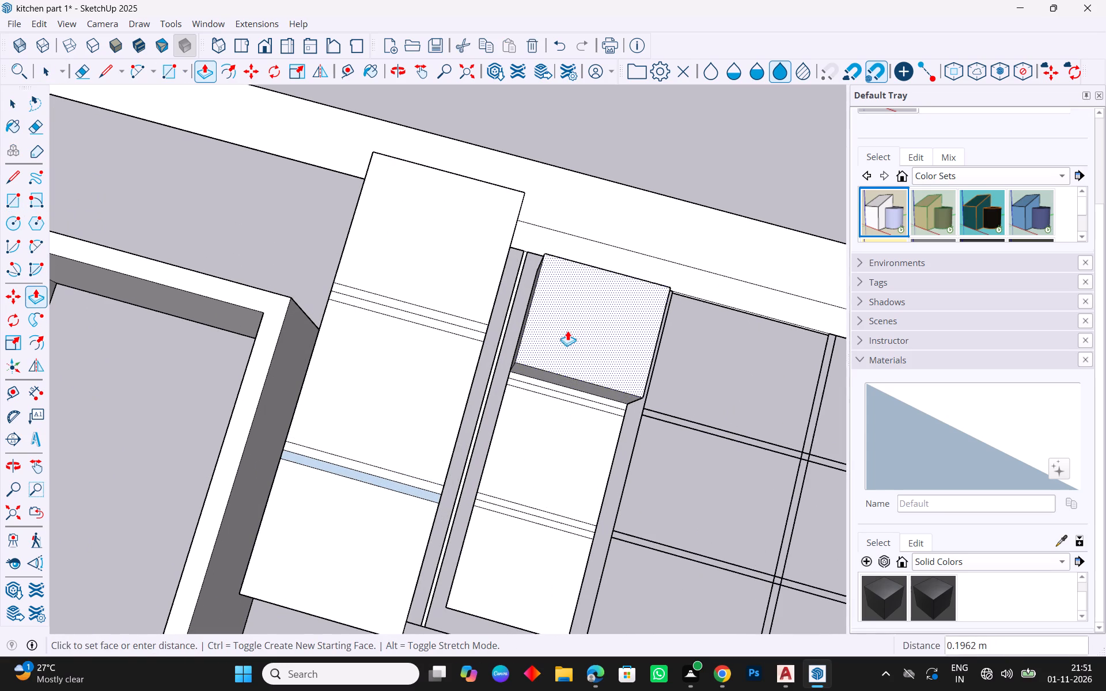
drag(567, 331, 566, 330)
text(600mm)
key(Return)
Repeat the 600 mm push/pull on the inner door's two upper shelf strips and middle compartment.
scroll(546, 400, up, 2)
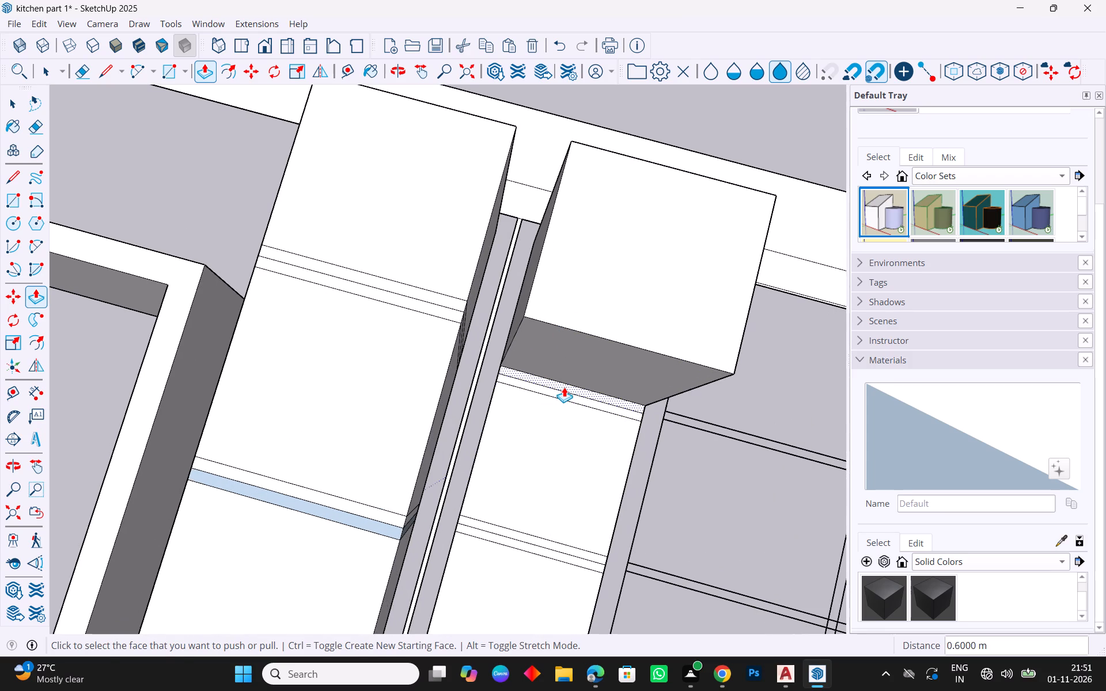
double_click(564, 387)
double_click(557, 392)
double_click(528, 436)
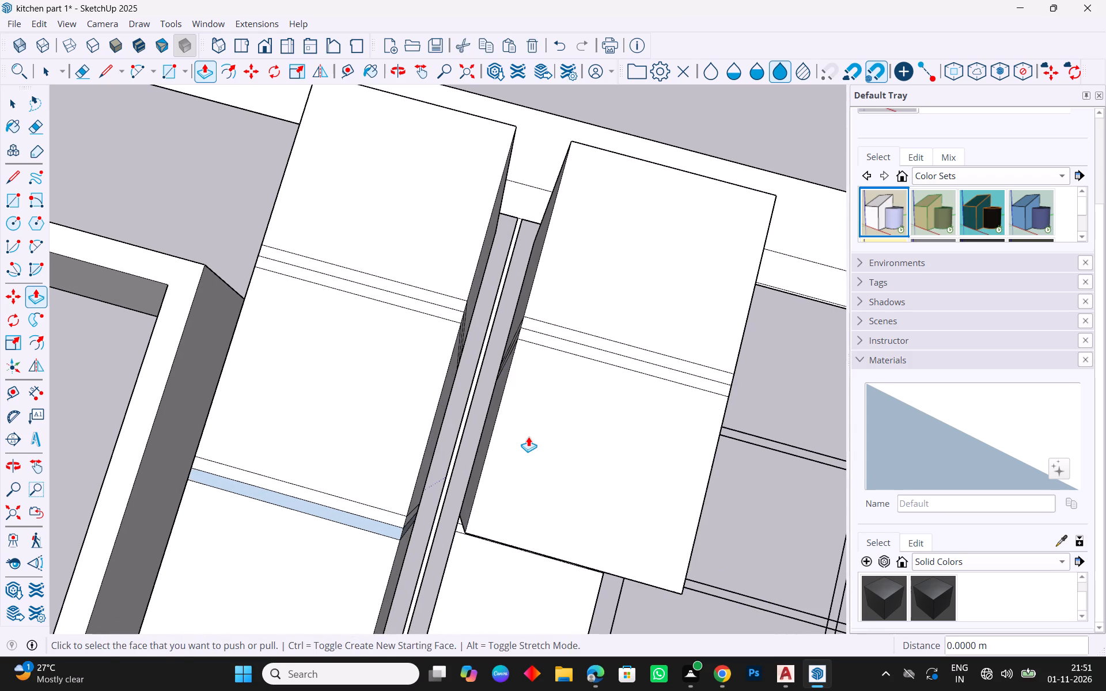
Repeat the 600 mm push/pull on the inner door's two lower shelf strips and lower compartment.
middle_drag(570, 542, 618, 367)
scroll(574, 473, down, 3)
scroll(593, 567, up, 2)
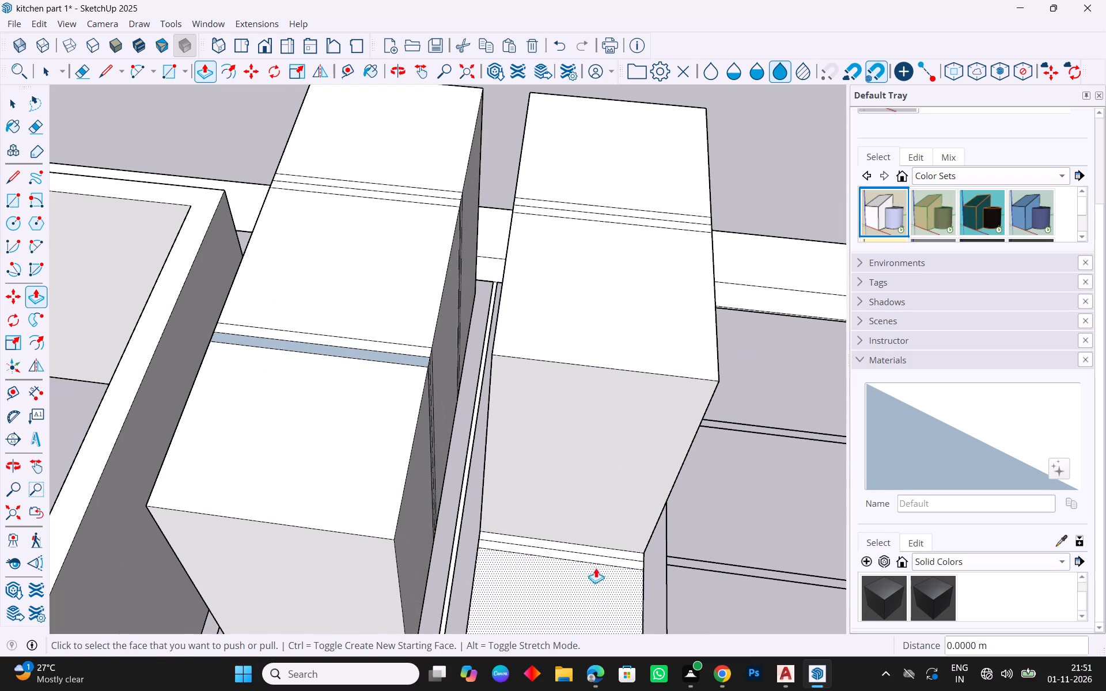
double_click(596, 561)
middle_drag(603, 556, 570, 677)
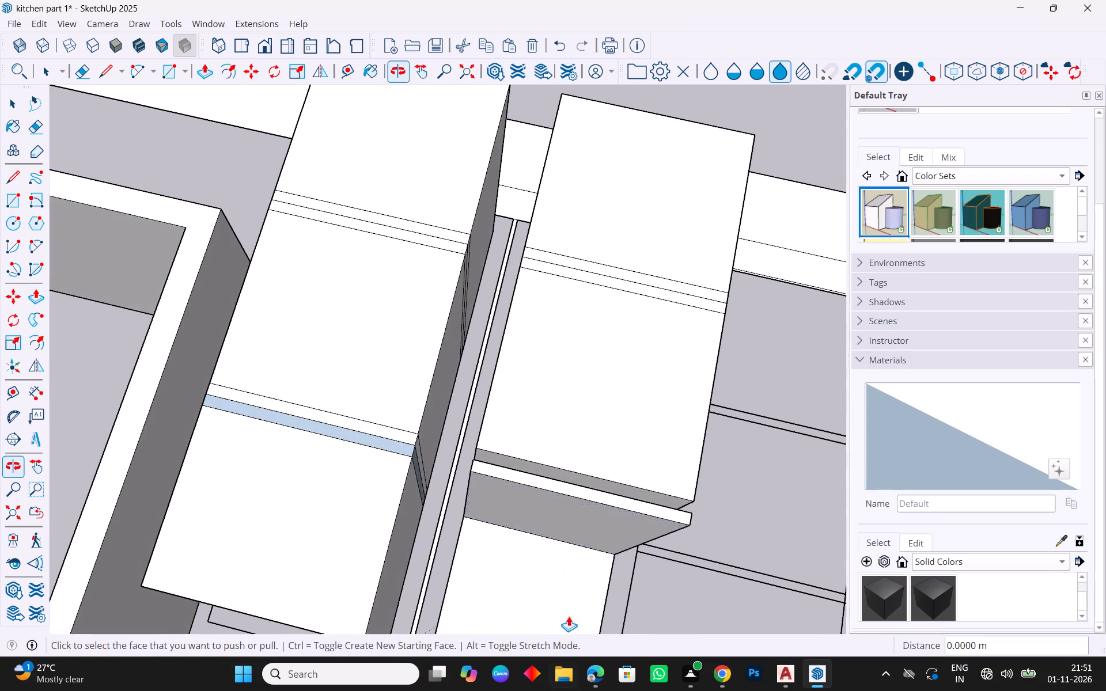
middle_drag(549, 502, 542, 584)
scroll(500, 537, up, 8)
scroll(513, 487, up, 2)
middle_drag(514, 484, 521, 470)
double_click(535, 457)
scroll(432, 436, down, 7)
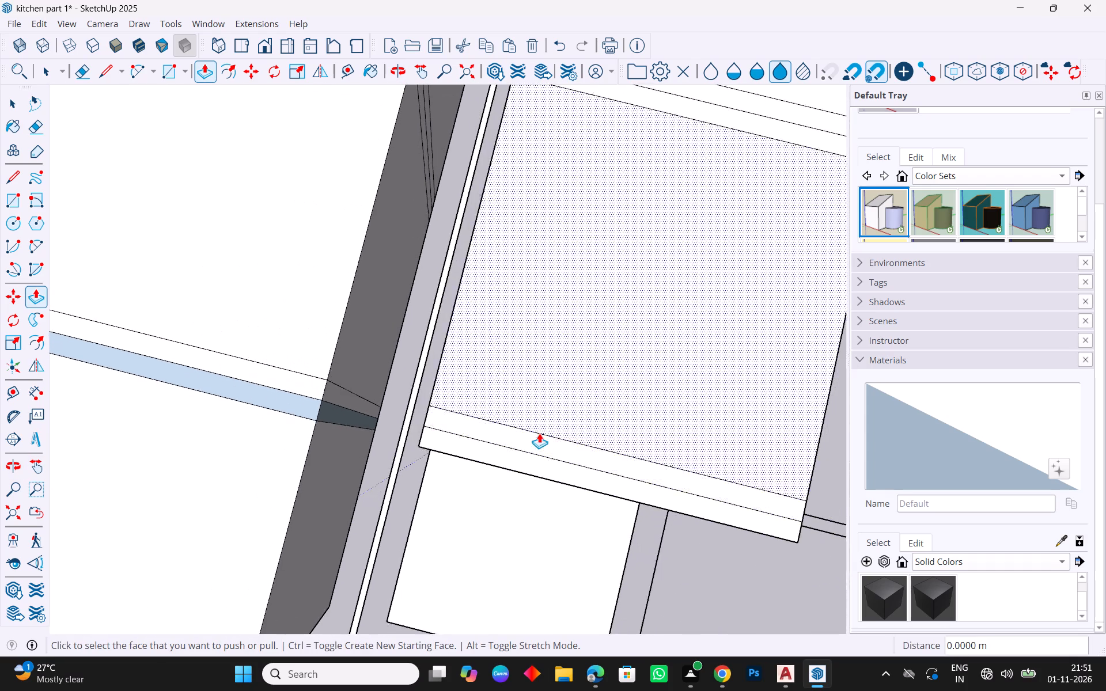
scroll(539, 433, down, 5)
double_click(521, 523)
Repeat the 600 mm push/pull on the band directly above the wall cabinets and the wall's surrounding top and side band.
scroll(465, 463, down, 13)
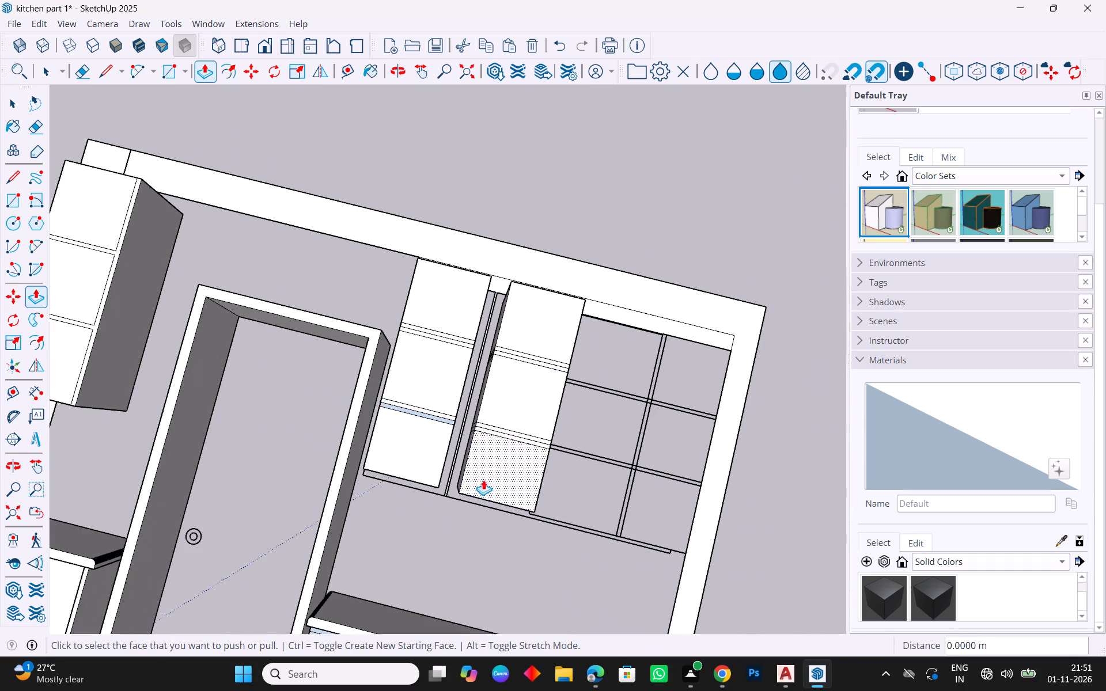
middle_drag(495, 482, 529, 606)
middle_drag(614, 363, 684, 371)
key(Escape)
double_click(529, 276)
middle_drag(567, 376, 572, 361)
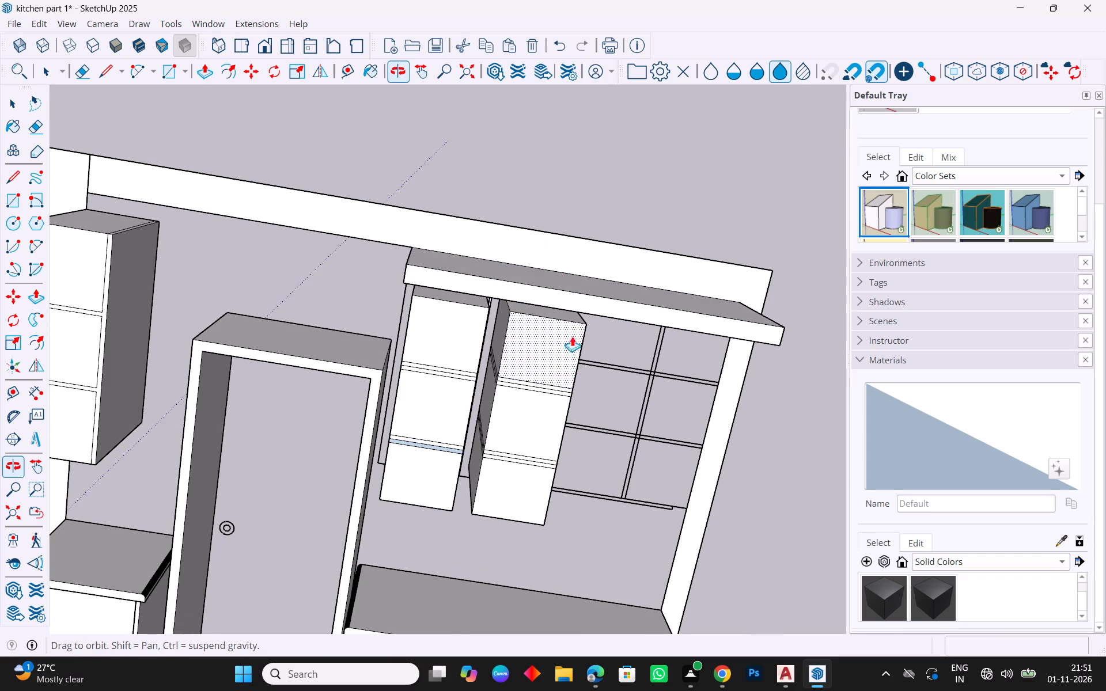
double_click(523, 244)
scroll(532, 272, down, 3)
middle_drag(618, 352, 650, 269)
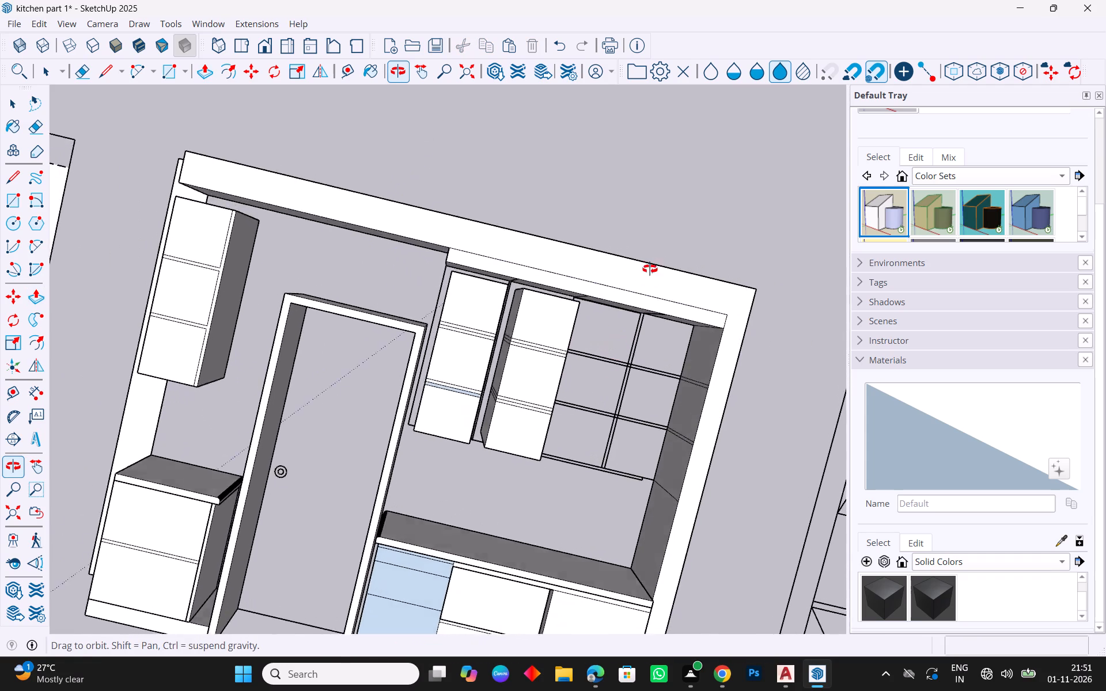
middle_drag(650, 269, 566, 200)
scroll(421, 280, down, 6)
scroll(252, 343, up, 2)
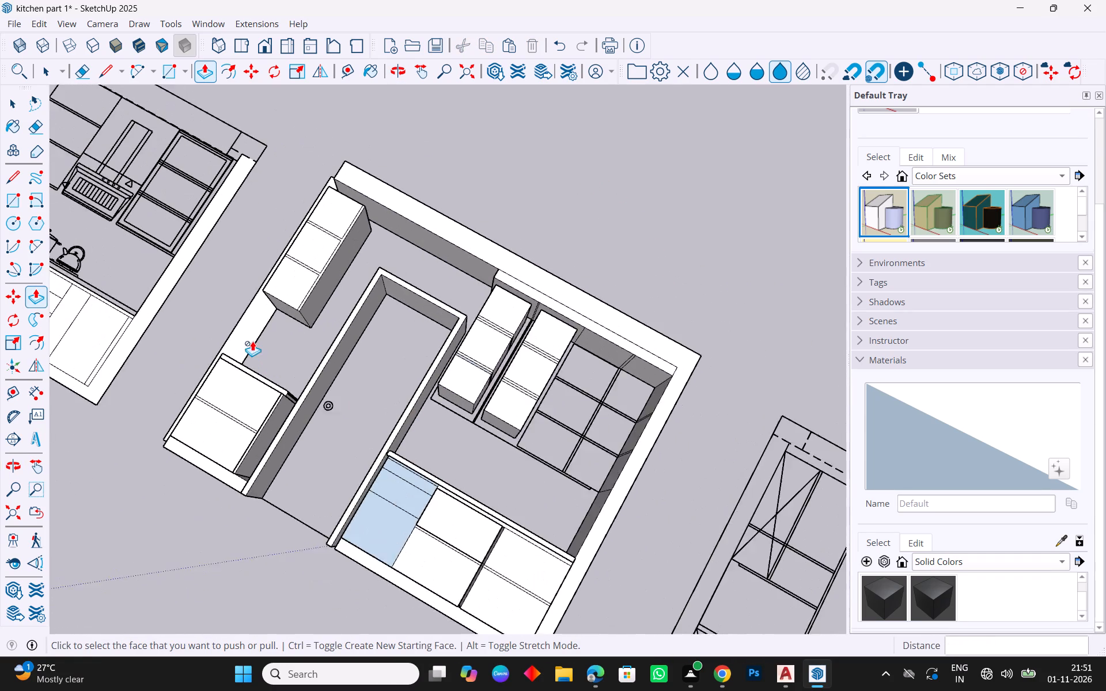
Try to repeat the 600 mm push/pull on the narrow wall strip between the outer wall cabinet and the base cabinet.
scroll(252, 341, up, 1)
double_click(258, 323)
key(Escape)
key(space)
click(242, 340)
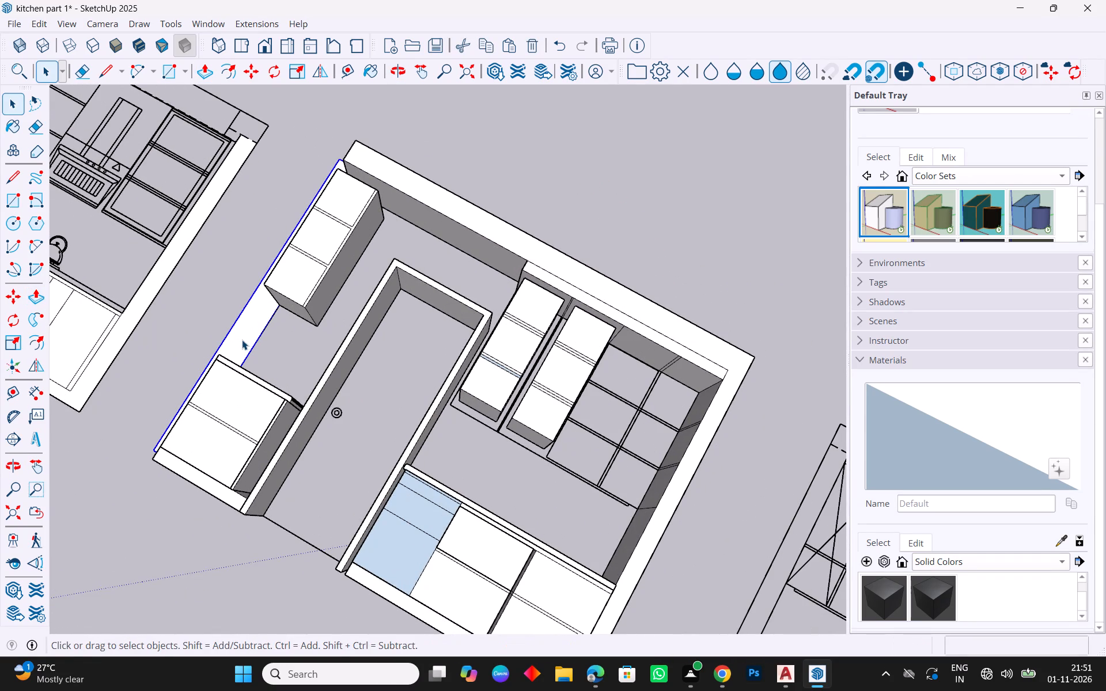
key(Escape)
Repeat the 600 mm push/pull on the narrow vertical divider strip between the two extruded columns of wall-cabinet compartments.
middle_drag(559, 480, 767, 530)
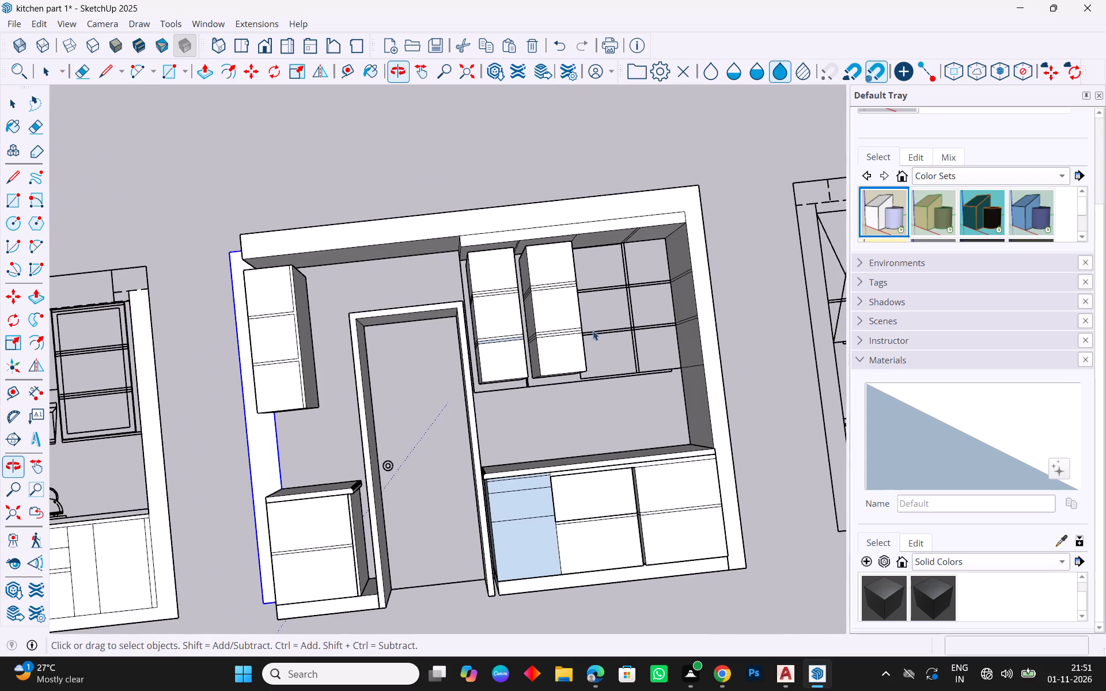
middle_drag(593, 328, 605, 372)
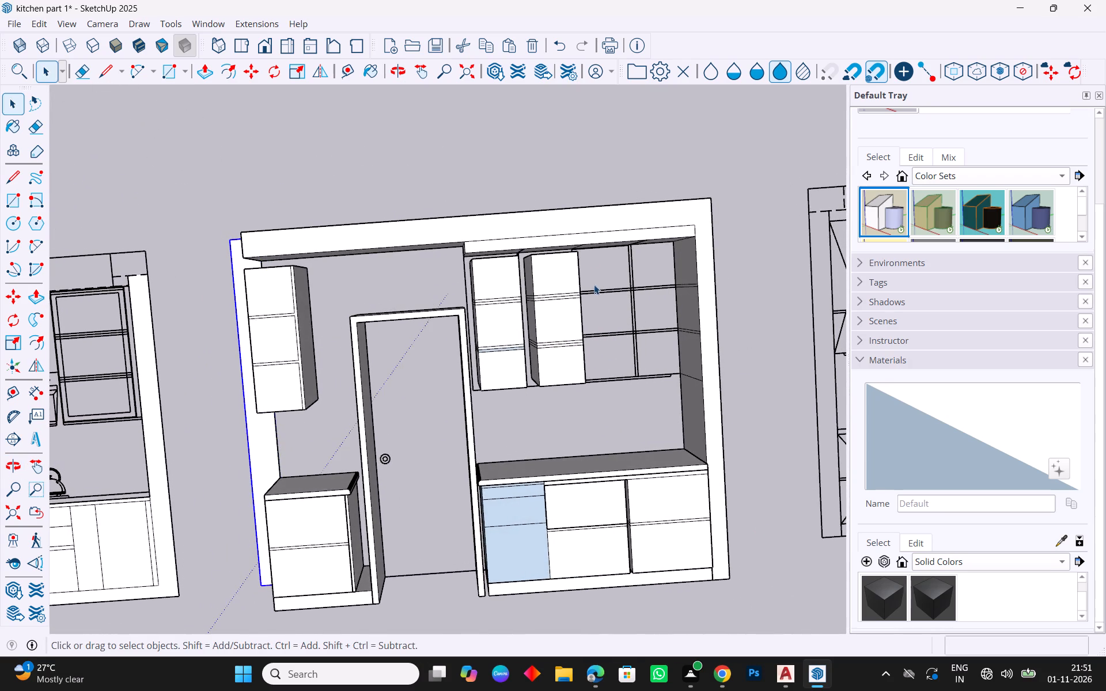
scroll(589, 252, up, 4)
scroll(517, 295, up, 10)
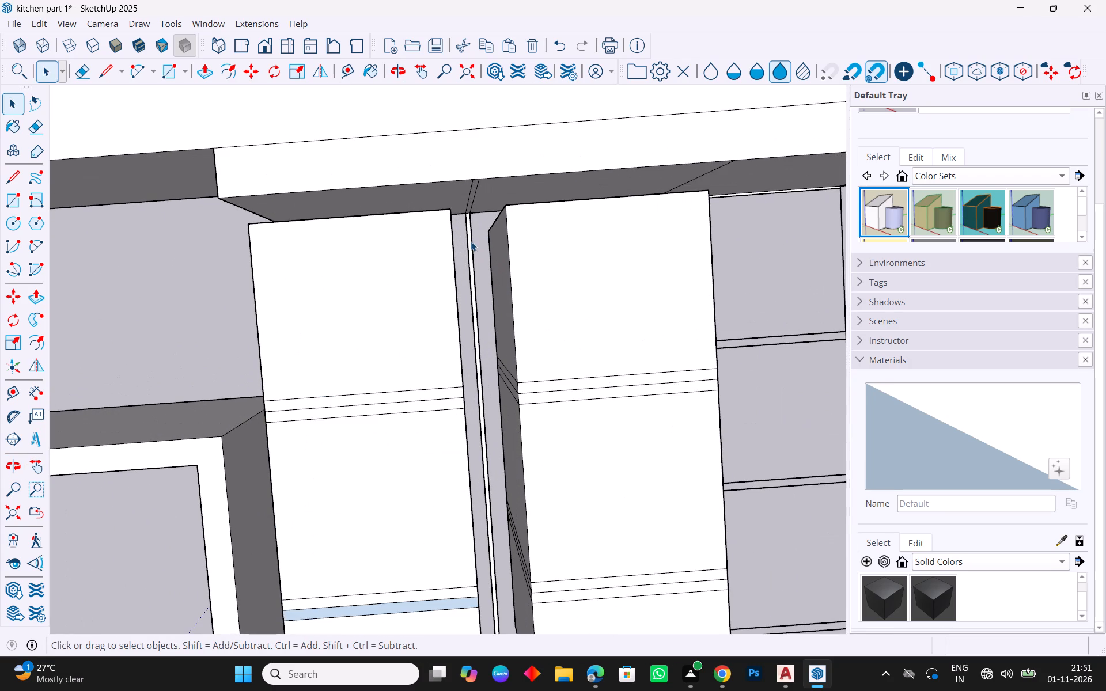
click(471, 246)
scroll(472, 246, up, 7)
click(461, 255)
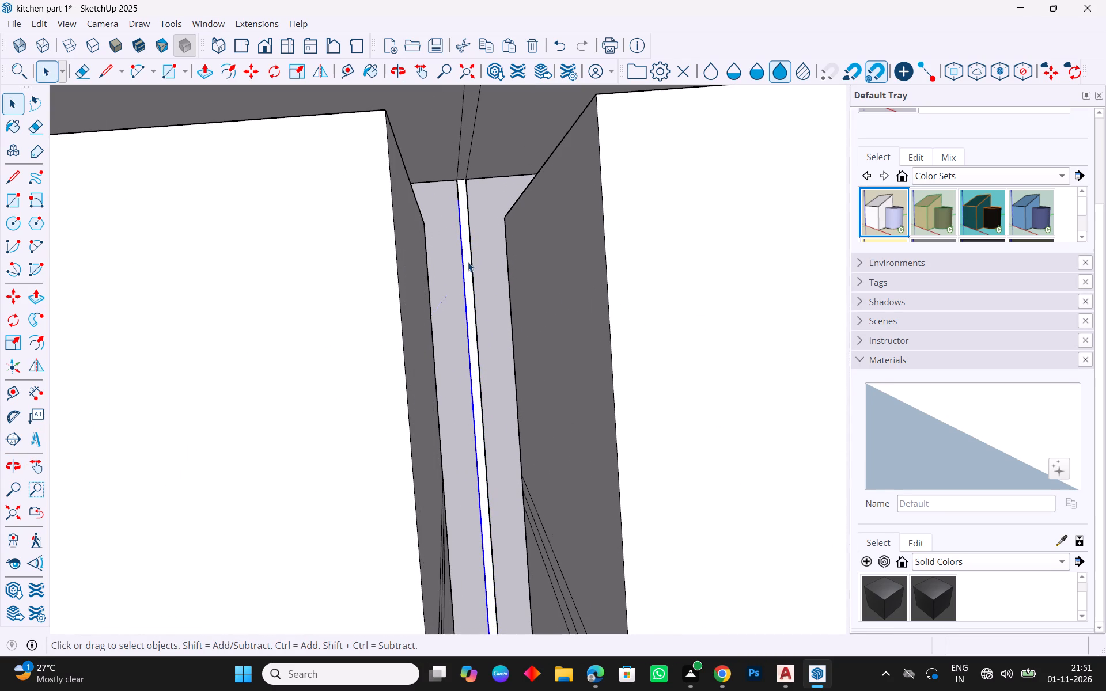
click(468, 263)
double_click(468, 263)
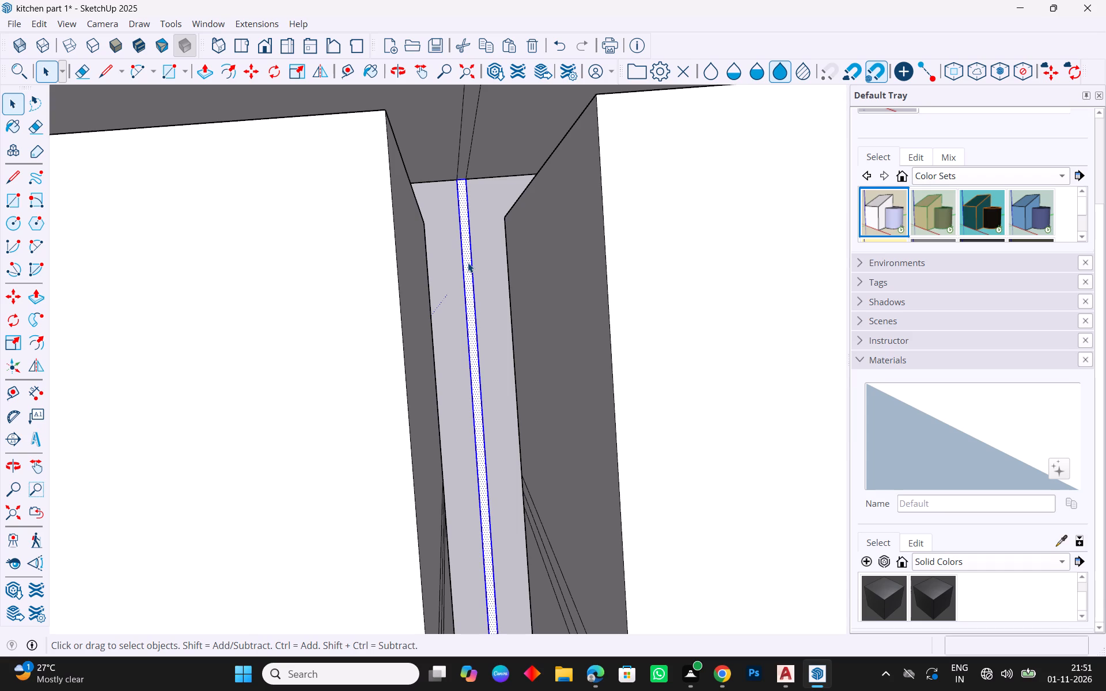
key(Escape)
click(505, 309)
key(p)
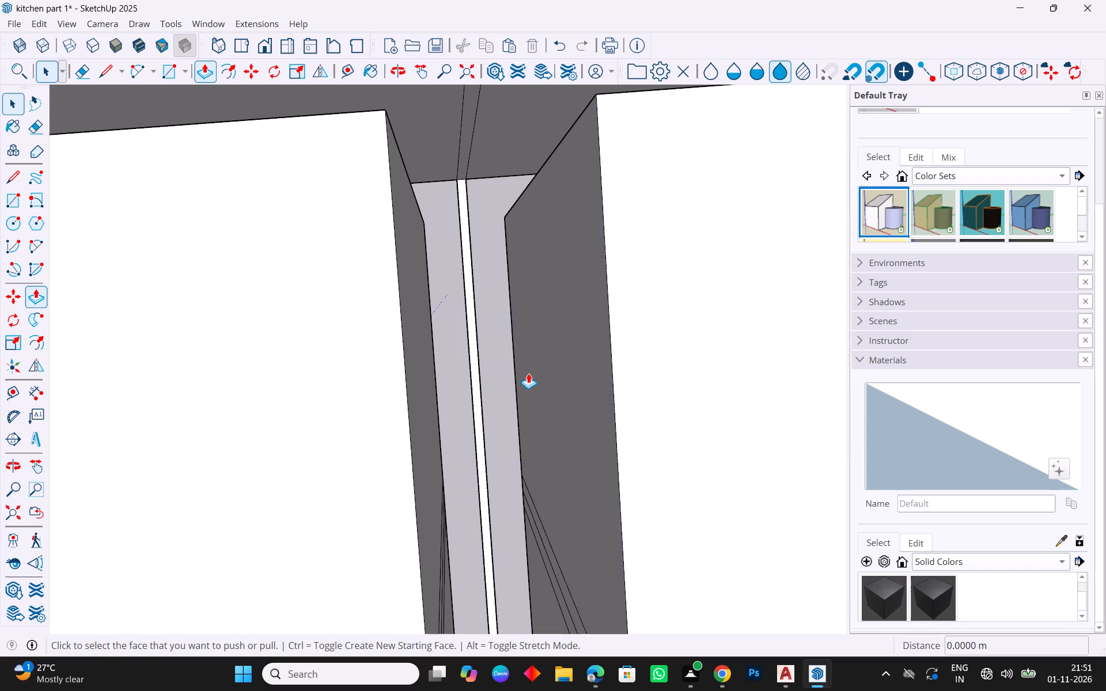
double_click(473, 362)
scroll(480, 355, down, 11)
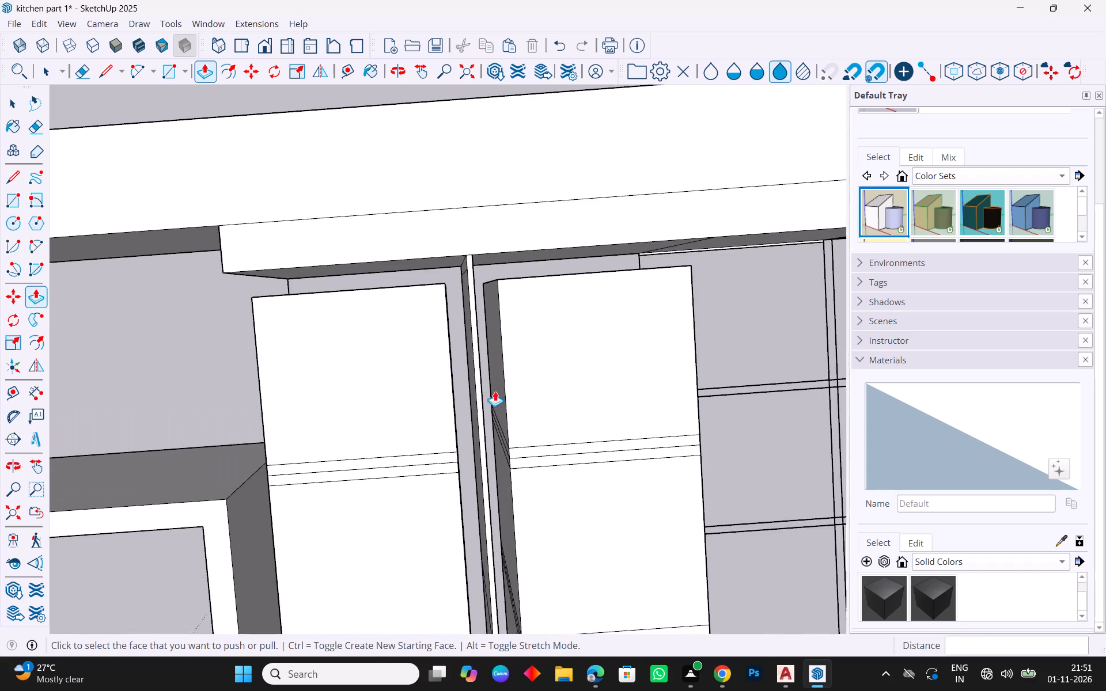
Draw a rectangle about 0.045 by 1.03 m over the vertical strip between the second and third columns of wall-cabinet compartments.
middle_drag(558, 417, 605, 397)
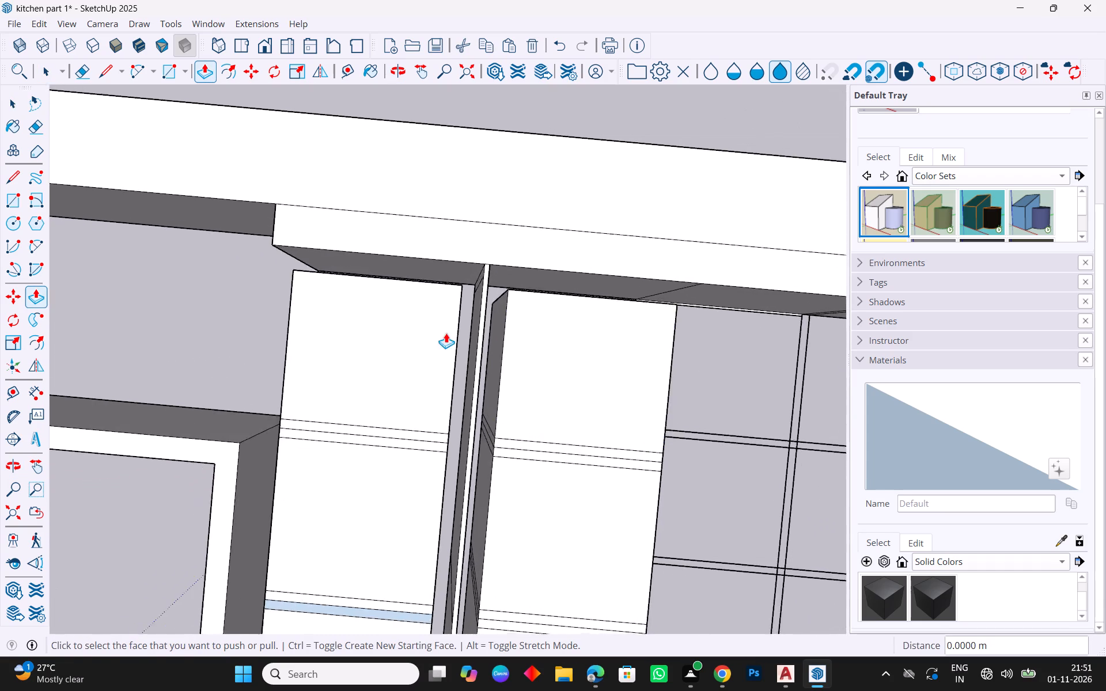
scroll(446, 333, down, 11)
middle_drag(461, 518, 541, 416)
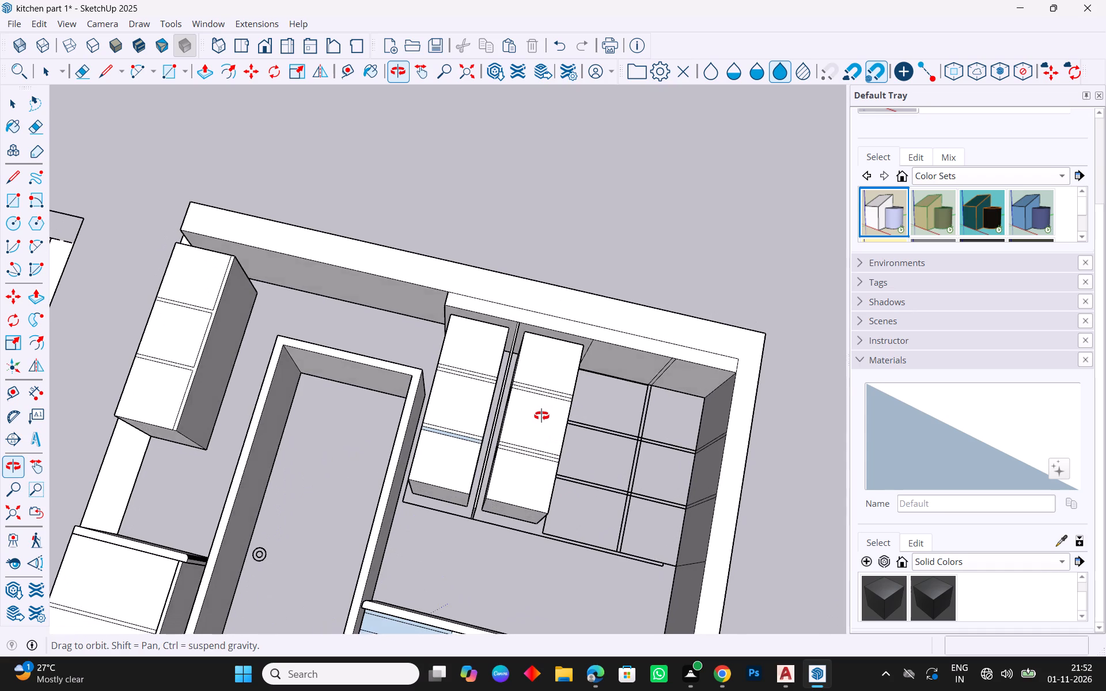
middle_drag(541, 416, 431, 363)
key(Escape)
scroll(510, 527, up, 5)
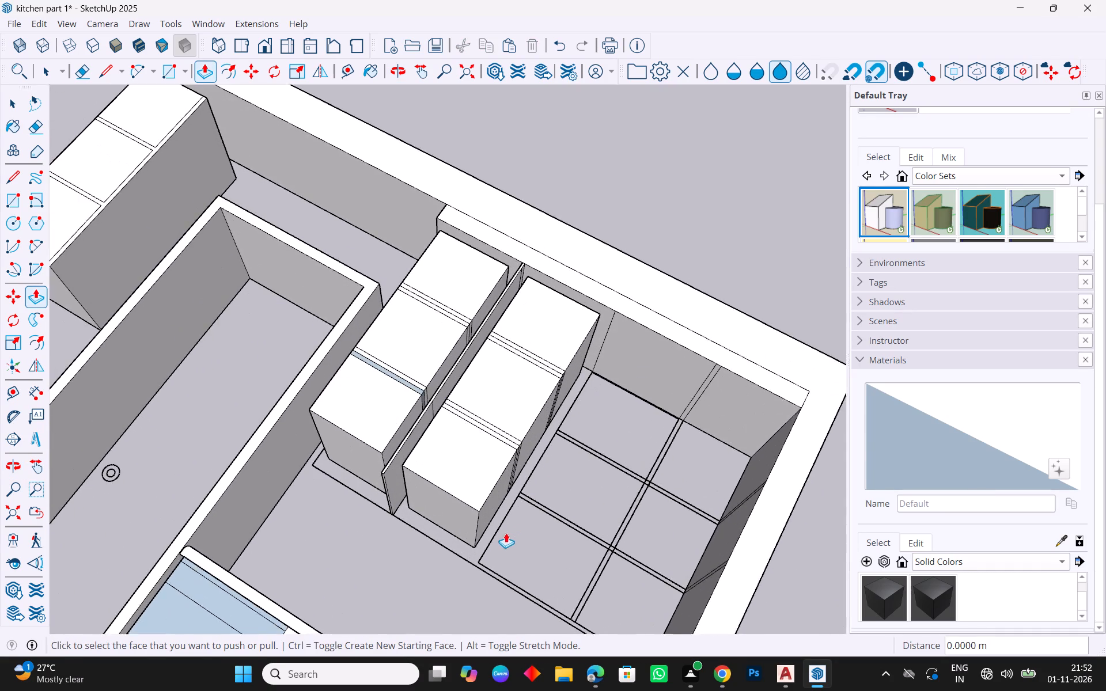
scroll(506, 533, up, 3)
key(Escape)
key(space)
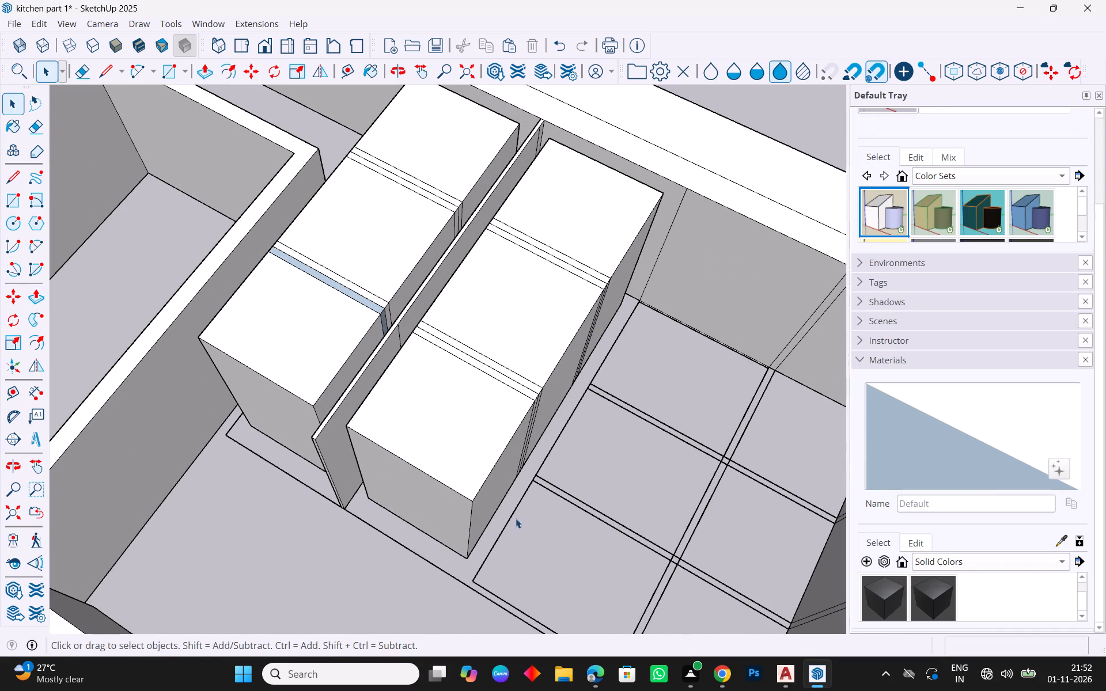
click(14, 204)
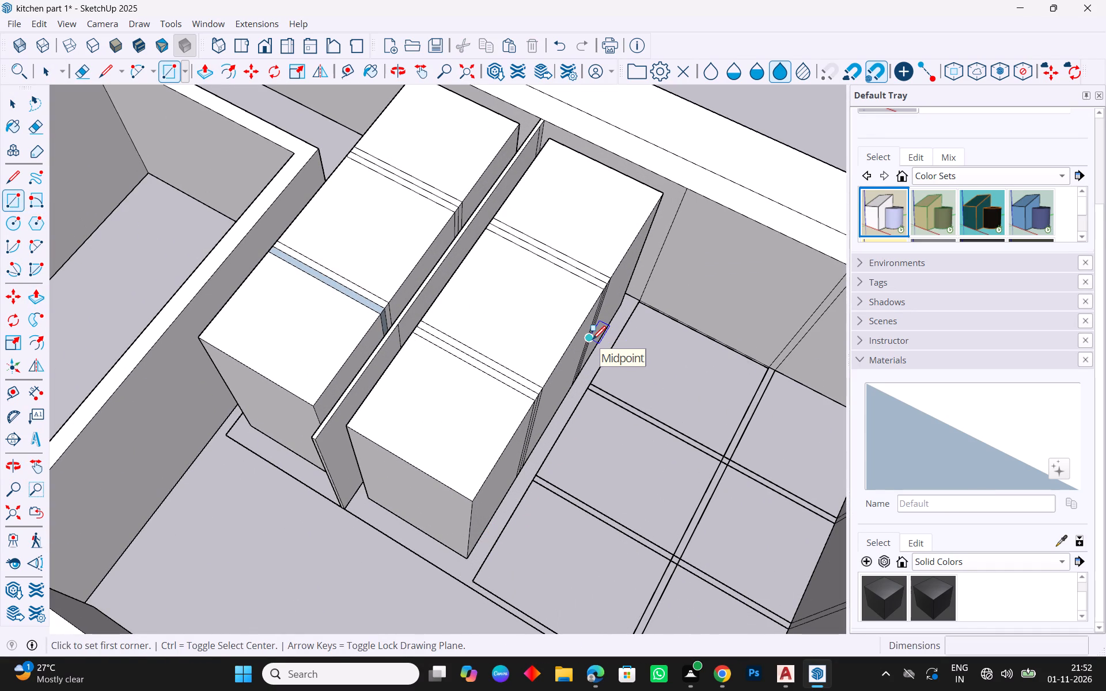
click(476, 582)
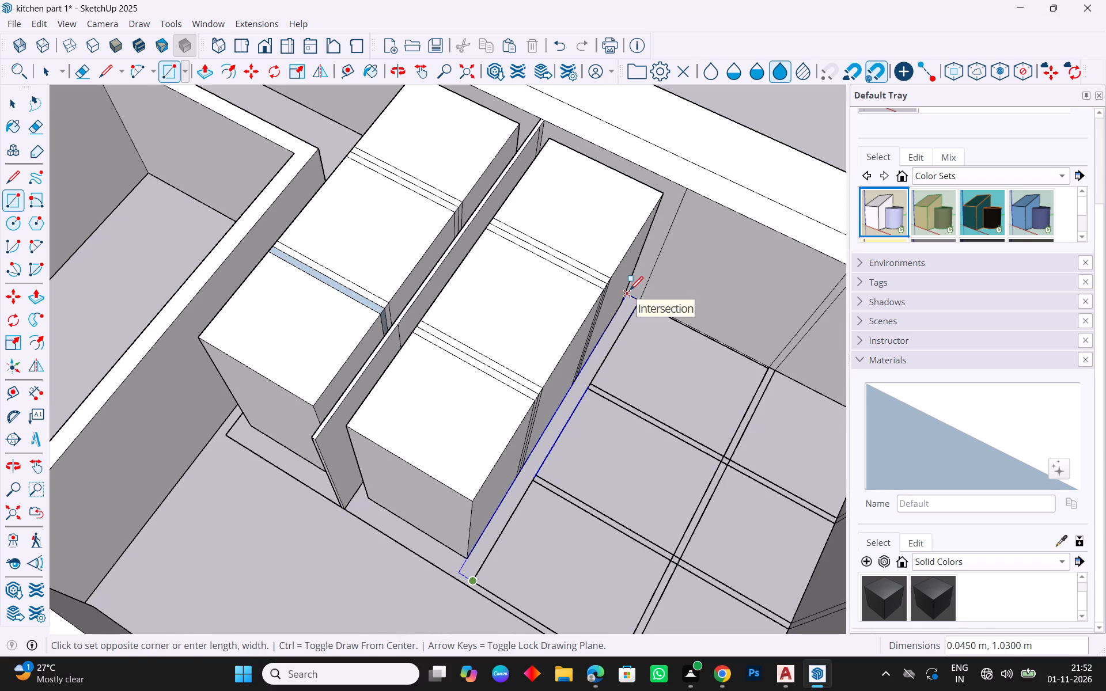
click(630, 291)
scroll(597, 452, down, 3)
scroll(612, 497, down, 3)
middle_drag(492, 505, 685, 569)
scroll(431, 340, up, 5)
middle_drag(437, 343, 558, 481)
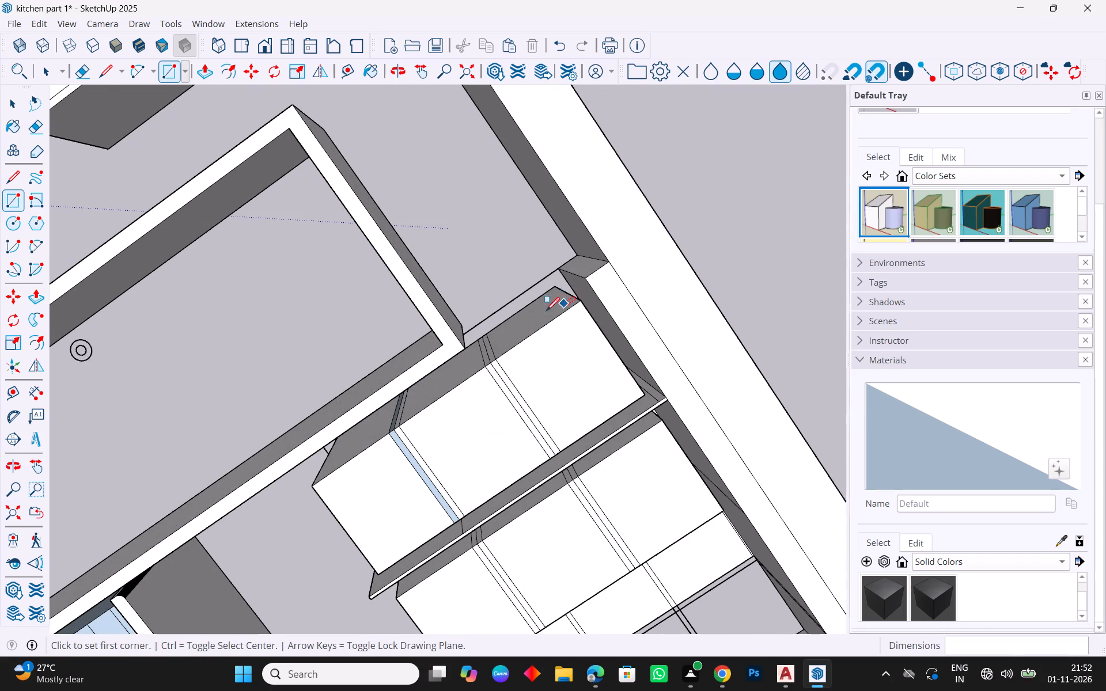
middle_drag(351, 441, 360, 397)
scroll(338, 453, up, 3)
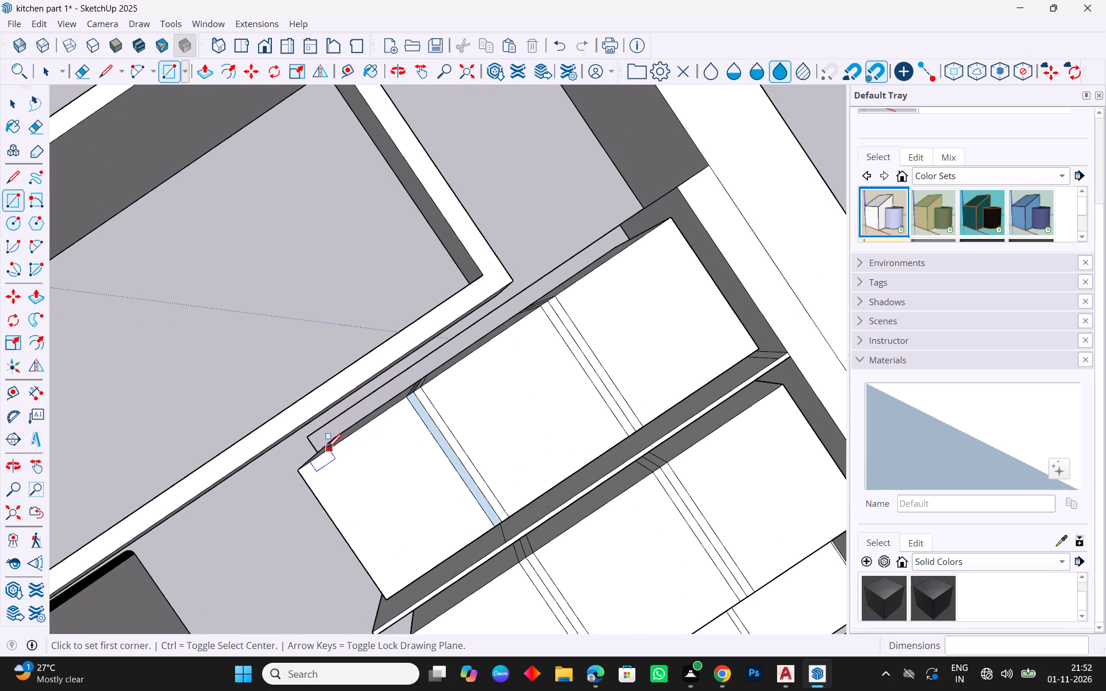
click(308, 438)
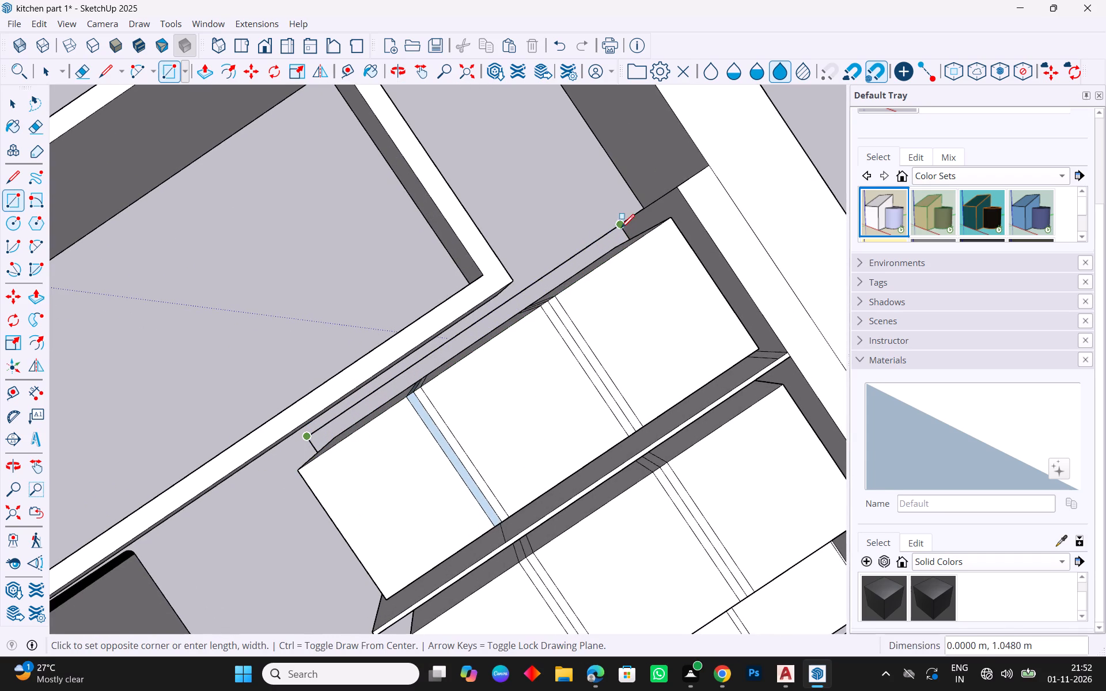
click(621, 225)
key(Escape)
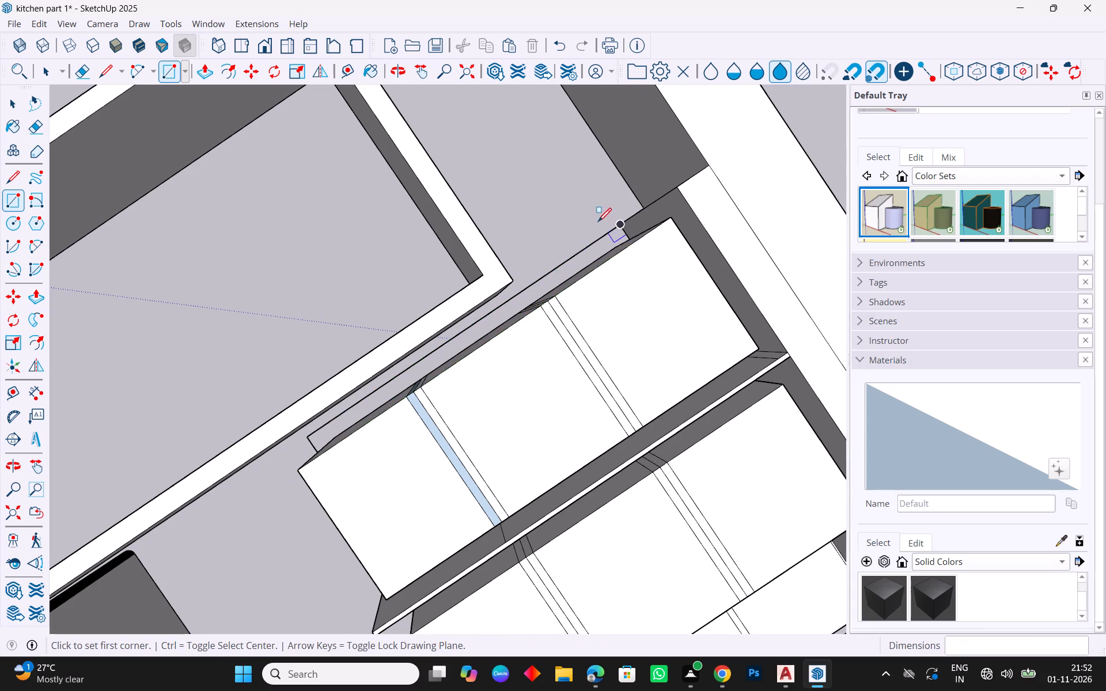
Delete the surplus face surrounding the second compartment column and running along the bottom of the wall cabinets.
scroll(547, 242, down, 7)
middle_drag(483, 472, 741, 479)
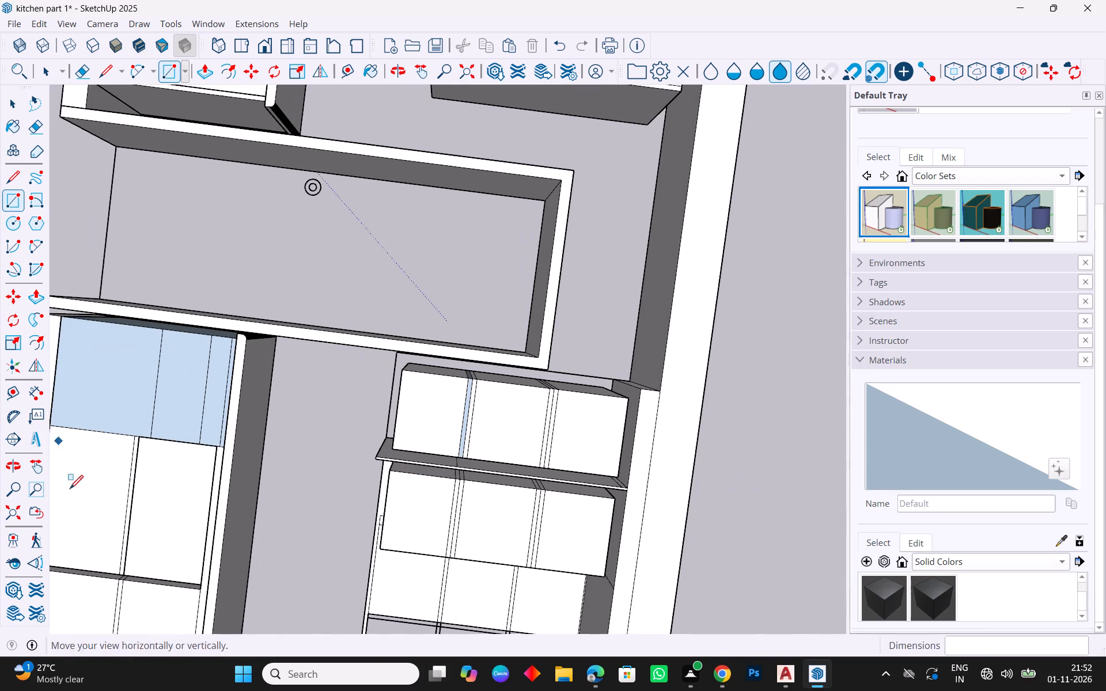
middle_drag(647, 556, 540, 316)
middle_drag(322, 559, 634, 619)
middle_drag(604, 603, 657, 625)
middle_drag(493, 559, 687, 624)
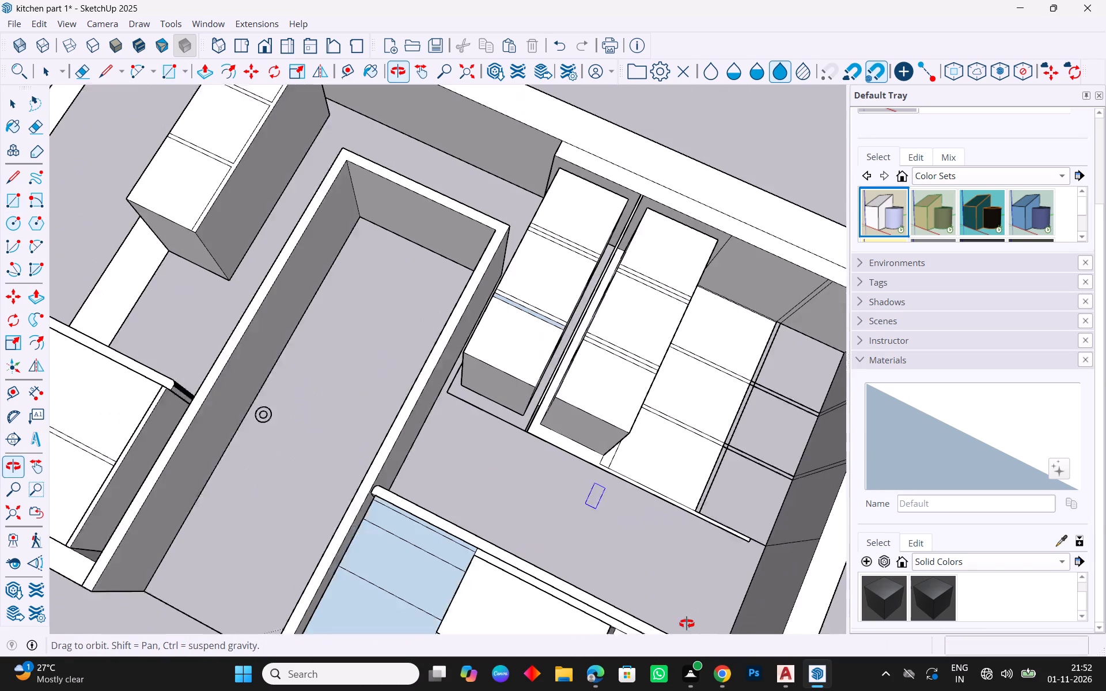
middle_drag(687, 624, 688, 625)
key(Escape)
key(space)
scroll(627, 496, up, 3)
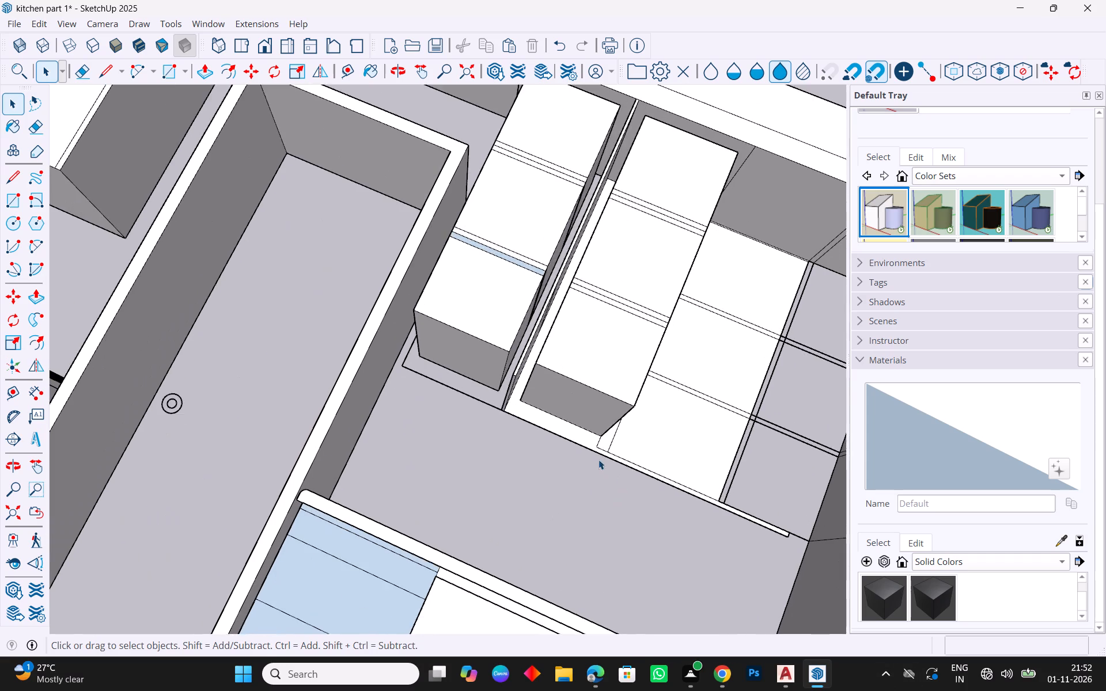
scroll(594, 453, up, 4)
click(590, 435)
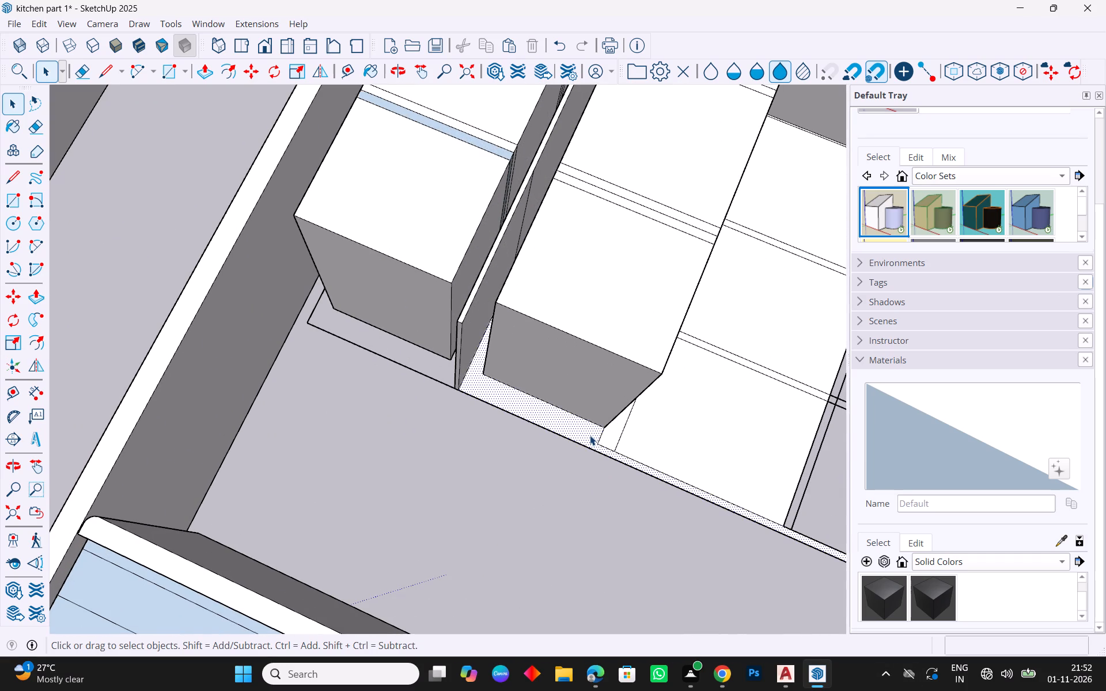
key(Delete)
Repeat the 600 mm push/pull on the vertical strip between the second and third compartment columns.
scroll(531, 458, down, 5)
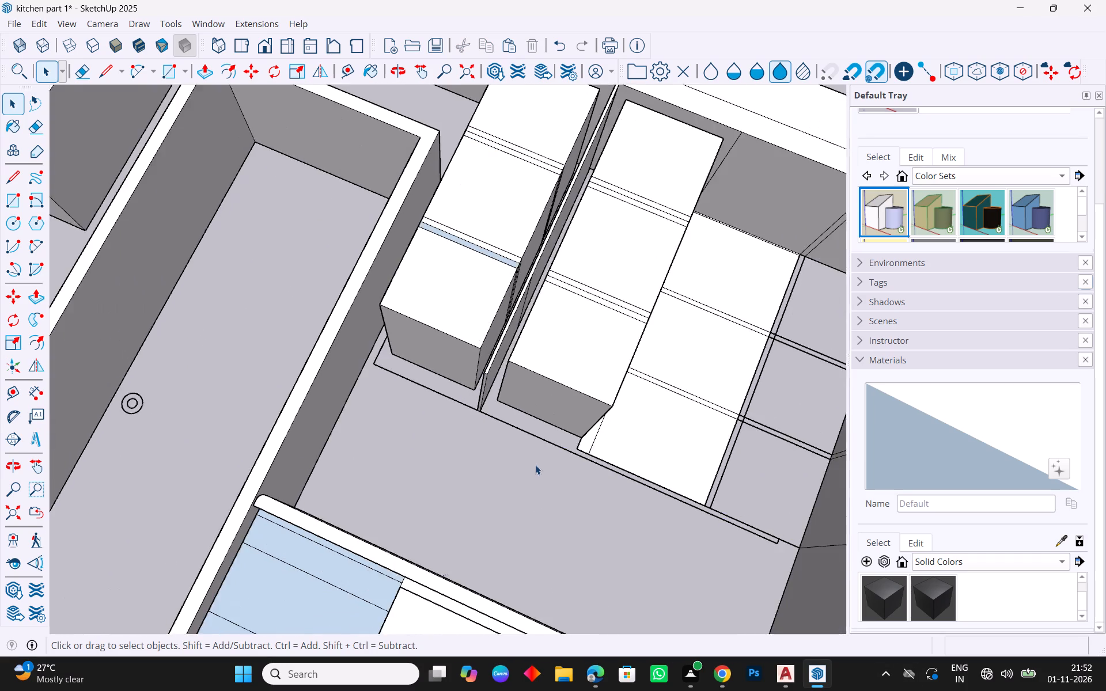
scroll(535, 465, down, 3)
middle_drag(618, 450, 710, 505)
middle_drag(500, 396, 616, 467)
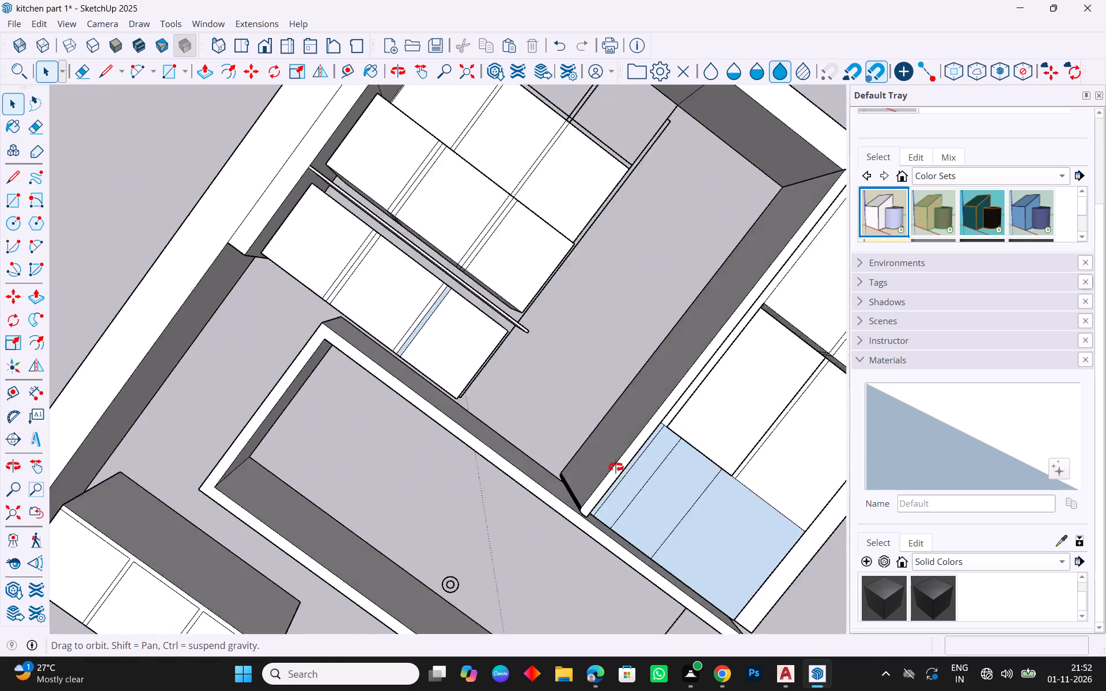
middle_drag(616, 467, 677, 491)
scroll(593, 240, up, 4)
middle_drag(596, 253, 431, 318)
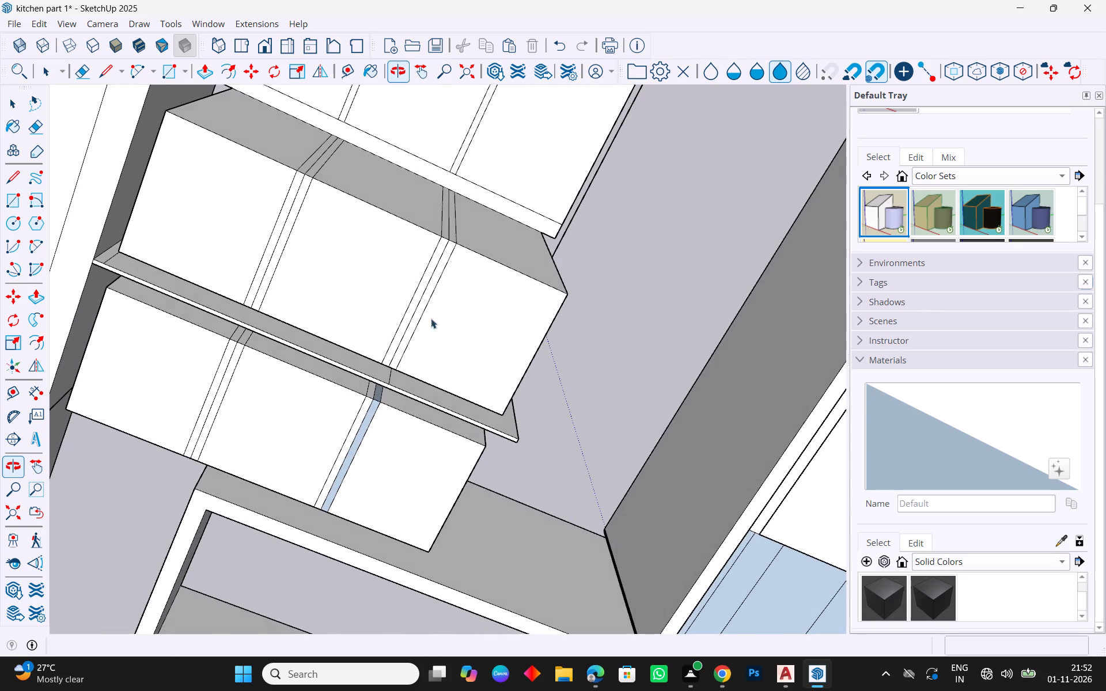
scroll(509, 223, up, 1)
scroll(509, 224, down, 4)
click(513, 217)
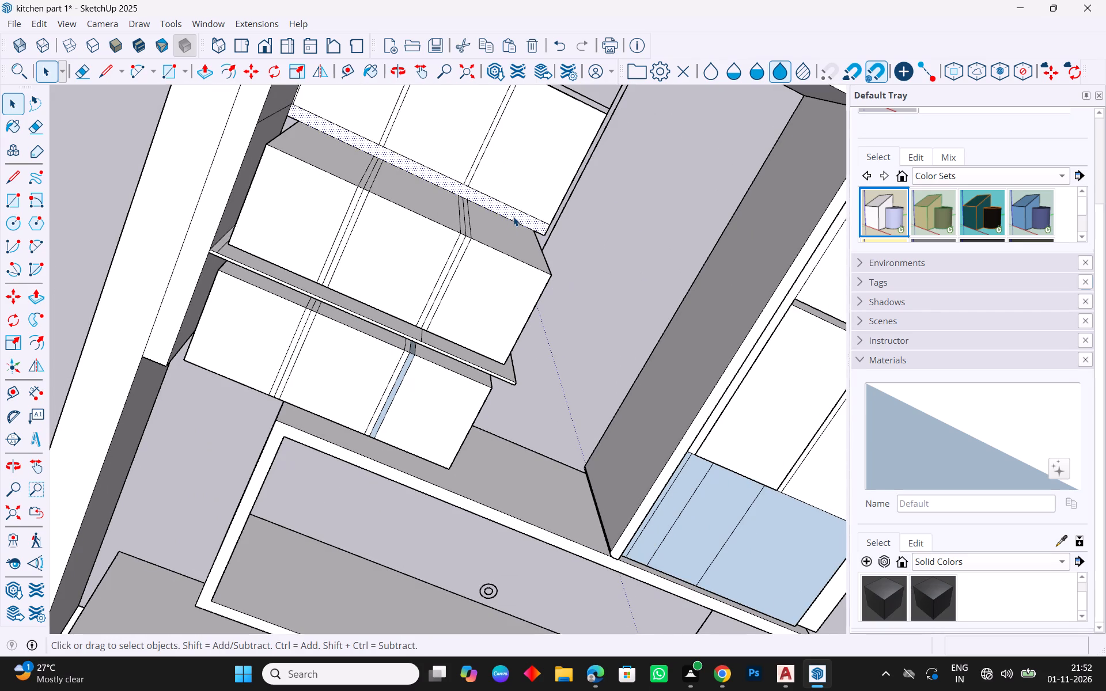
key(p)
double_click(513, 217)
Draw a rectangle about 0.049 by 1.048 m over the vertical strip between the first compartment column and the door frame.
scroll(533, 260, down, 2)
middle_drag(529, 297, 527, 269)
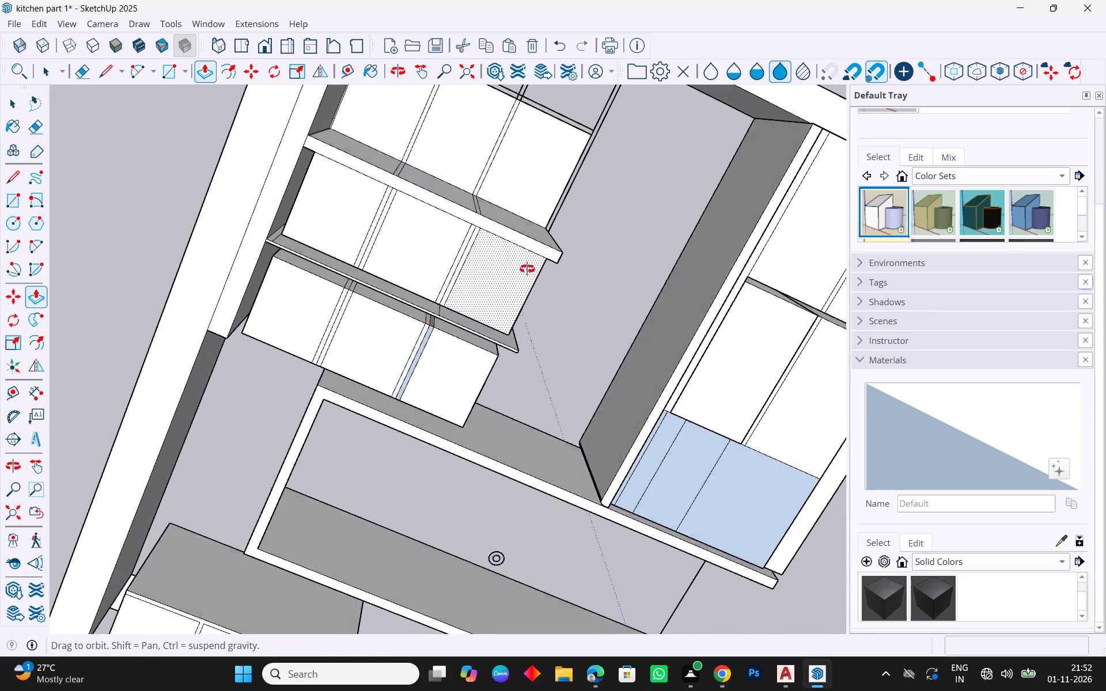
middle_drag(527, 269, 579, 160)
scroll(402, 334, up, 4)
key(Escape)
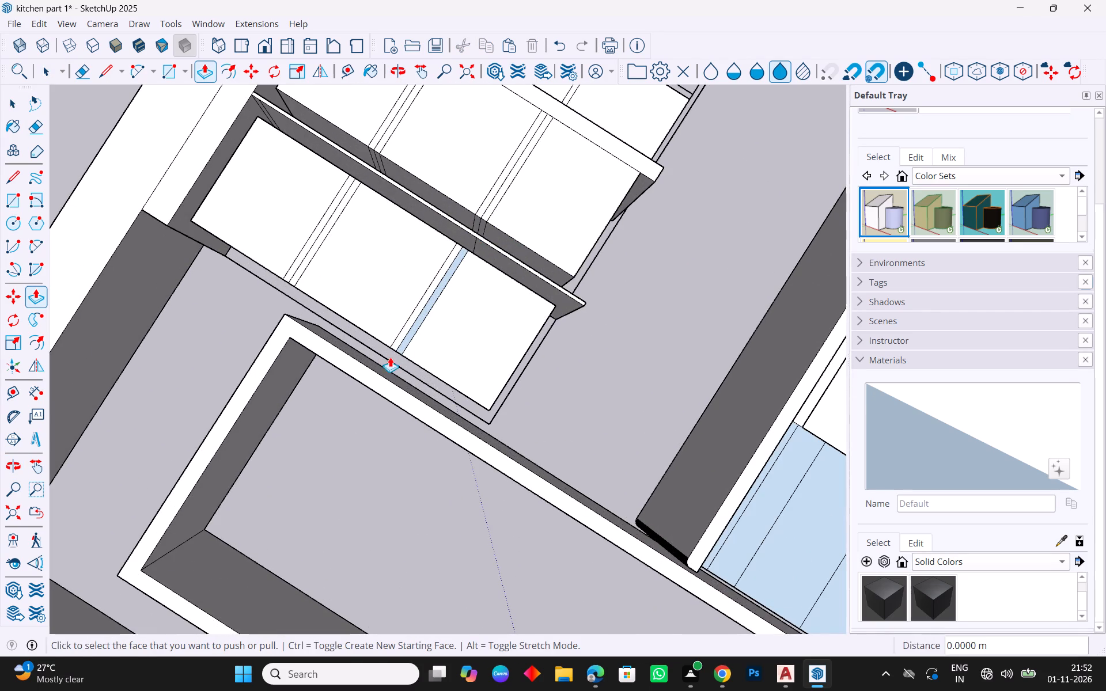
middle_drag(402, 370, 557, 360)
key(Escape)
key(space)
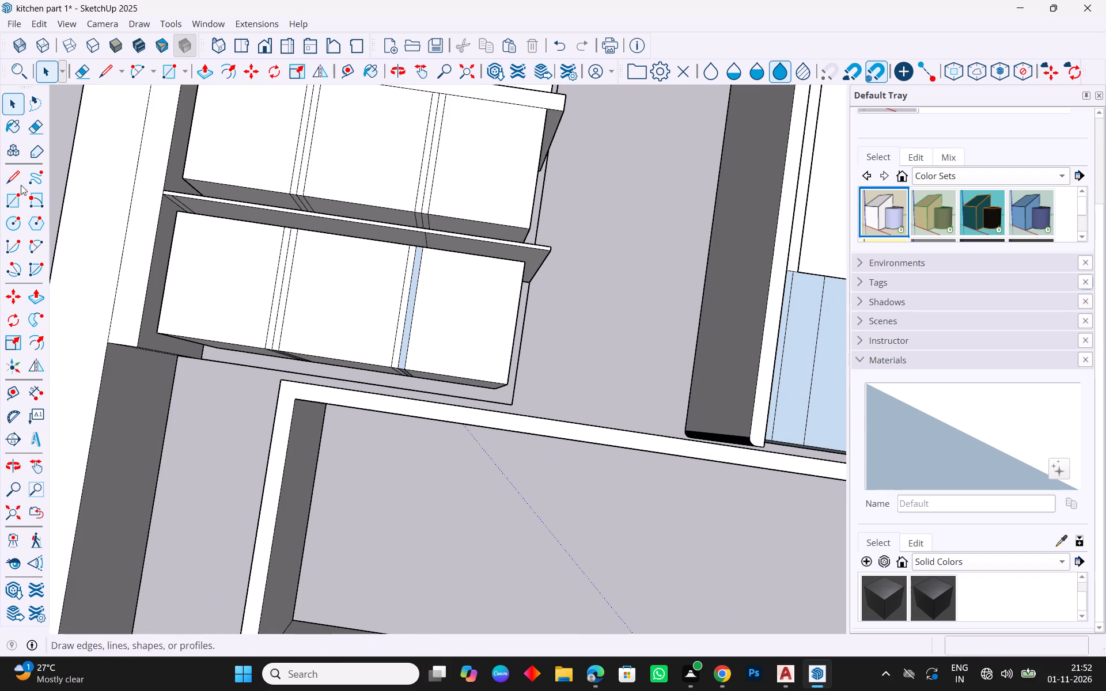
click(4, 206)
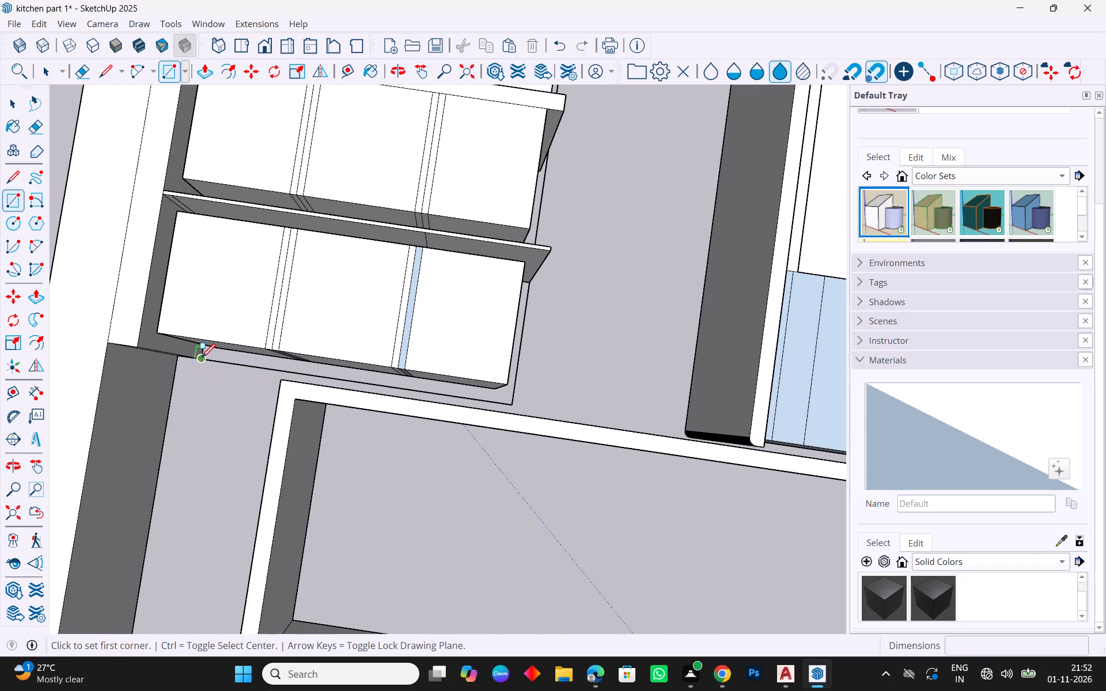
click(202, 359)
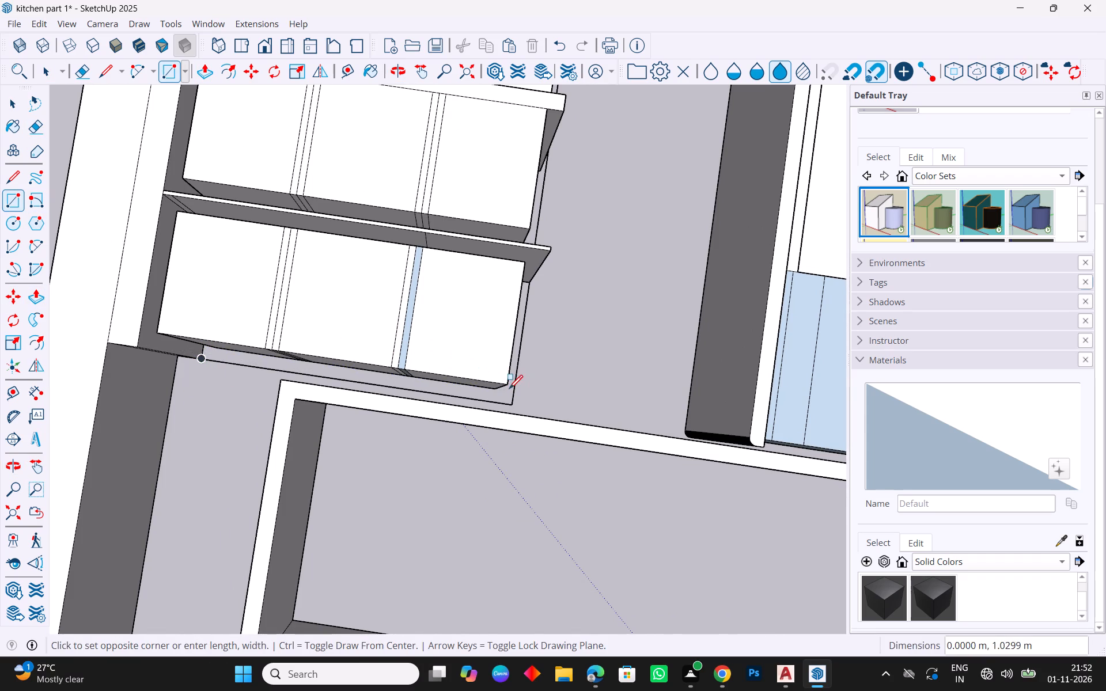
click(514, 390)
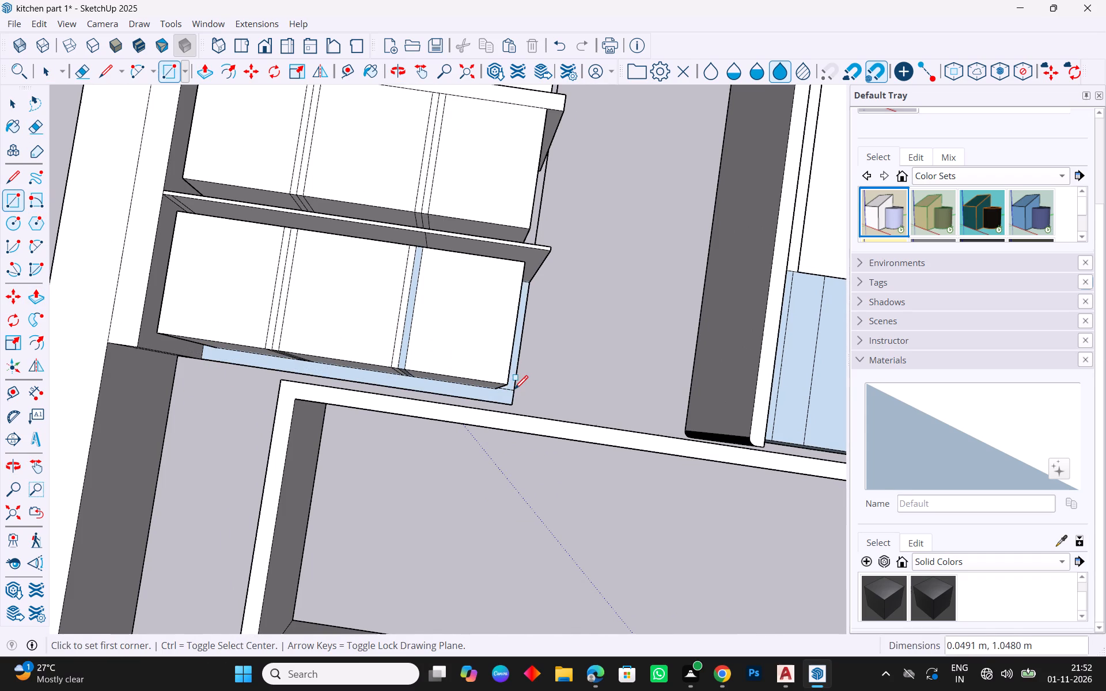
key(Escape)
key(Escape)
key(space)
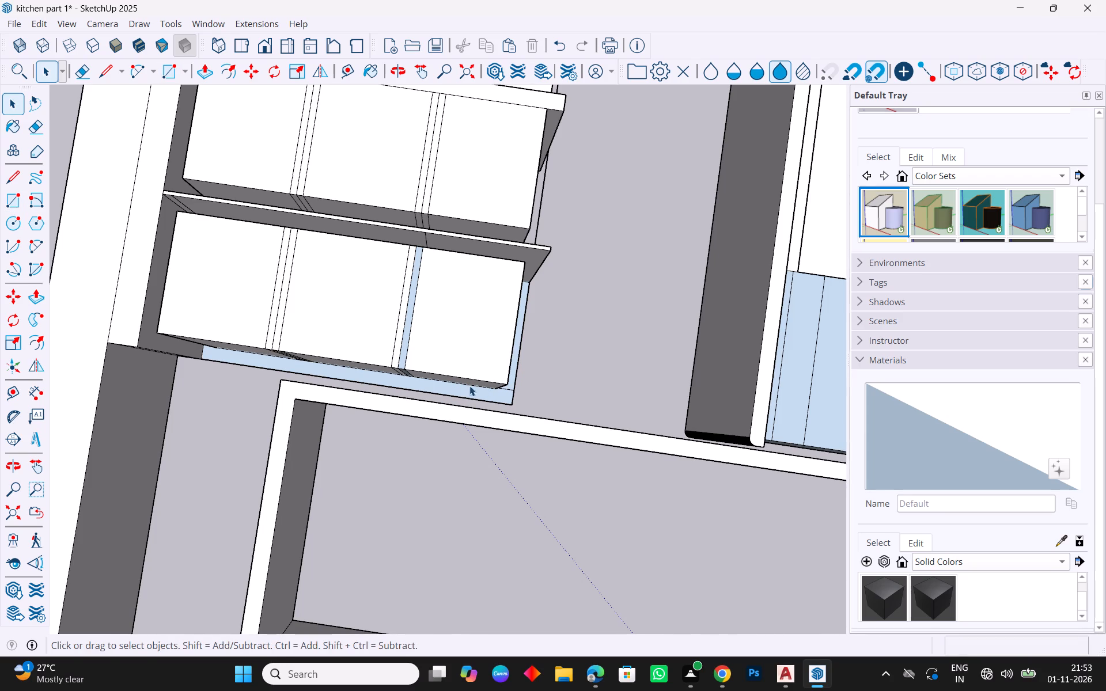
middle_drag(524, 341, 396, 338)
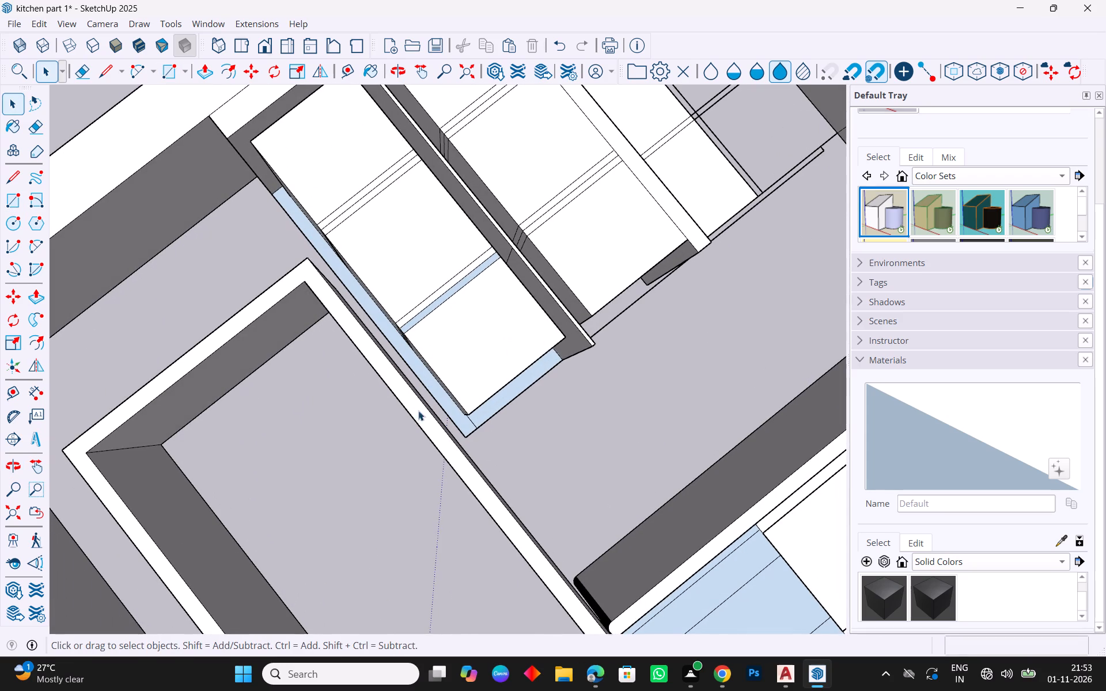
Repeat the 600 mm push/pull on the vertical strip between the first compartment column and the door frame.
double_click(453, 413)
key(Escape)
click(512, 434)
click(43, 293)
double_click(365, 294)
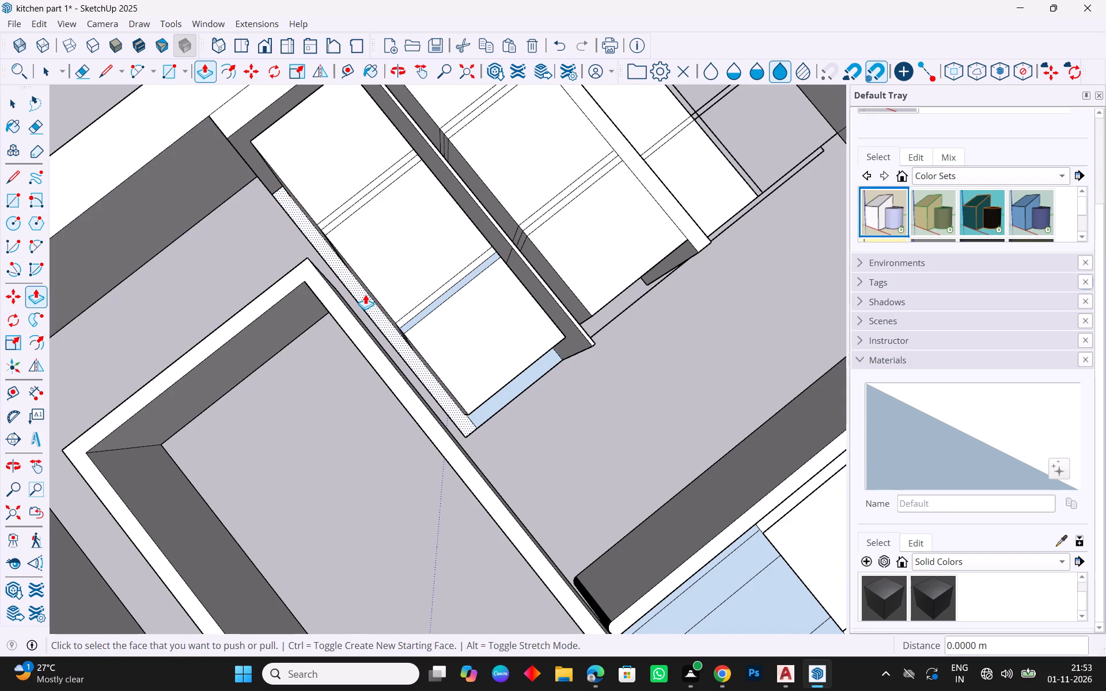
double_click(365, 294)
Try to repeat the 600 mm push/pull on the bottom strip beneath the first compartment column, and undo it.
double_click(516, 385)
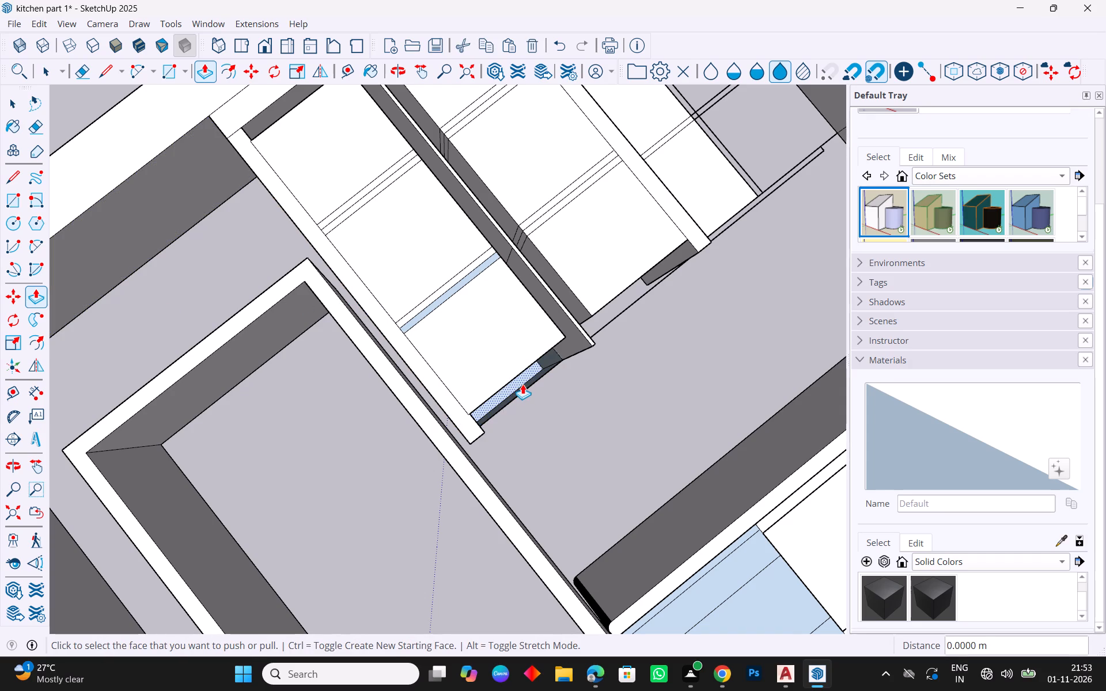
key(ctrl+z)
Examine the wall cabinets' undersides and the strips around the first two compartment columns from several angles.
middle_drag(571, 400, 350, 415)
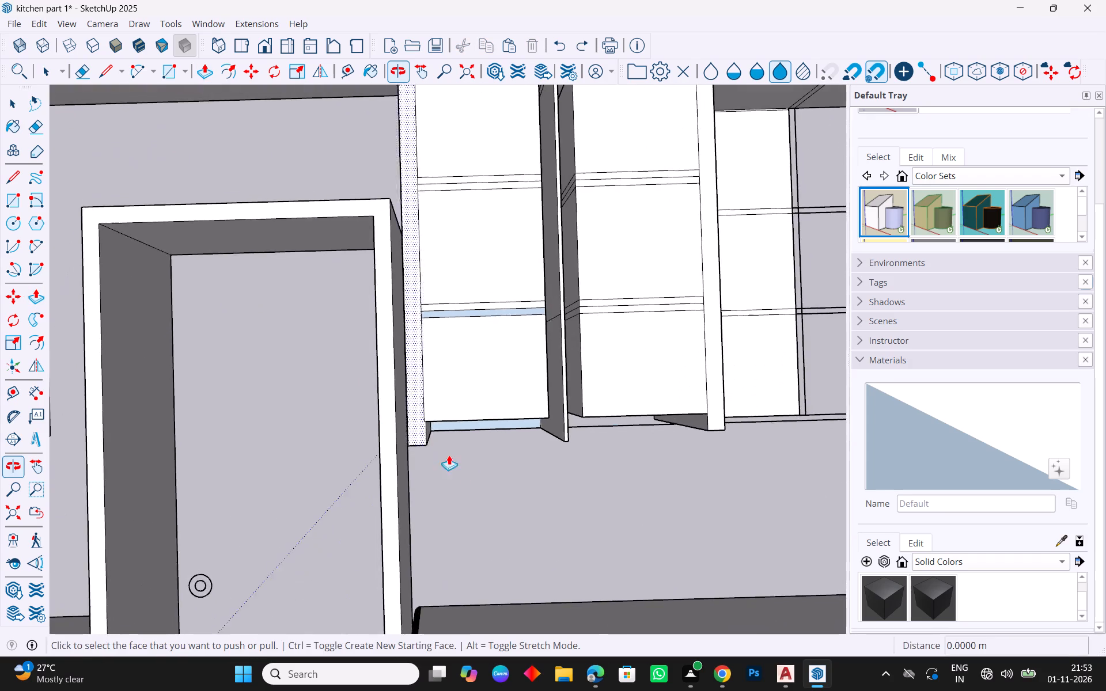
scroll(509, 479, up, 3)
middle_drag(555, 477, 547, 294)
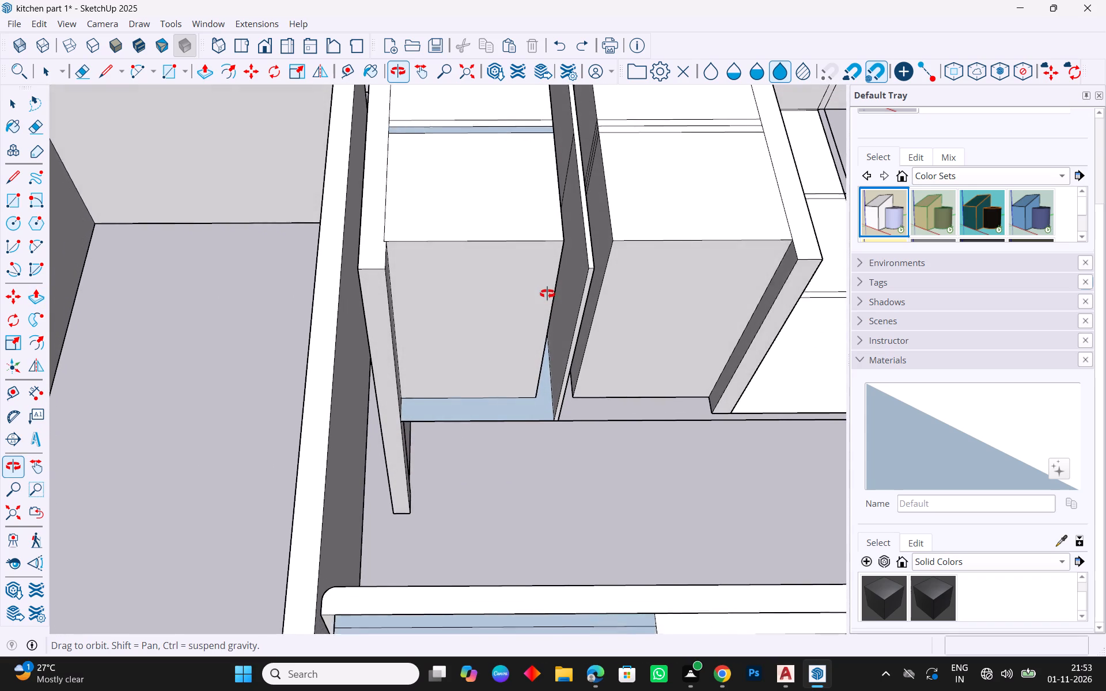
middle_drag(547, 294, 574, 396)
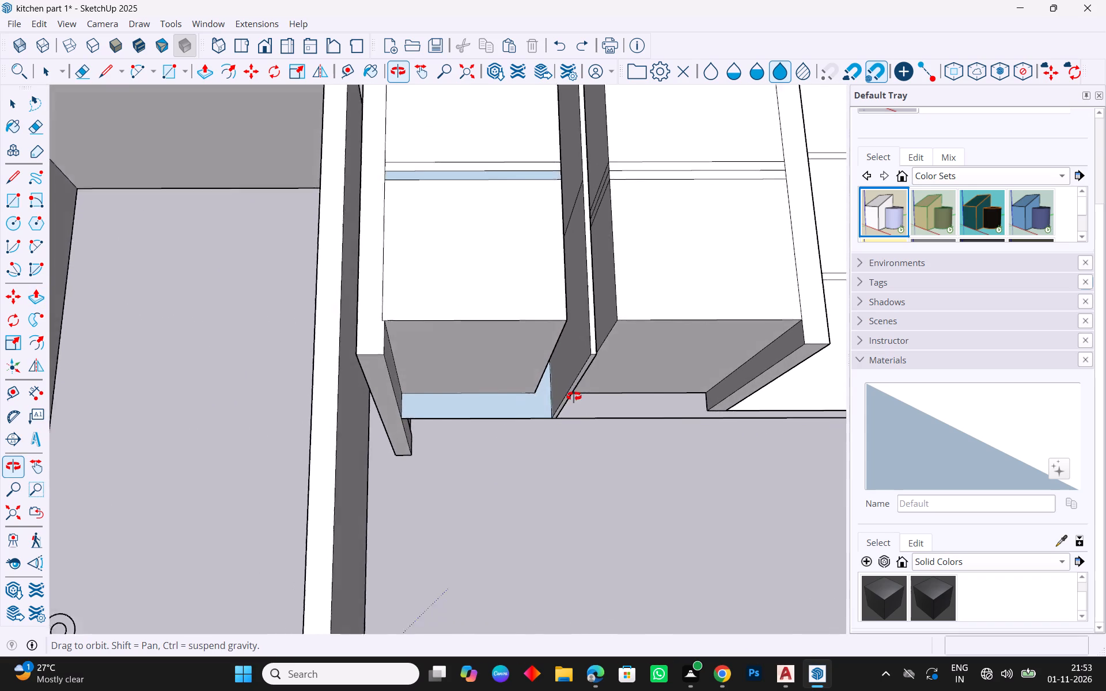
middle_drag(574, 396, 457, 252)
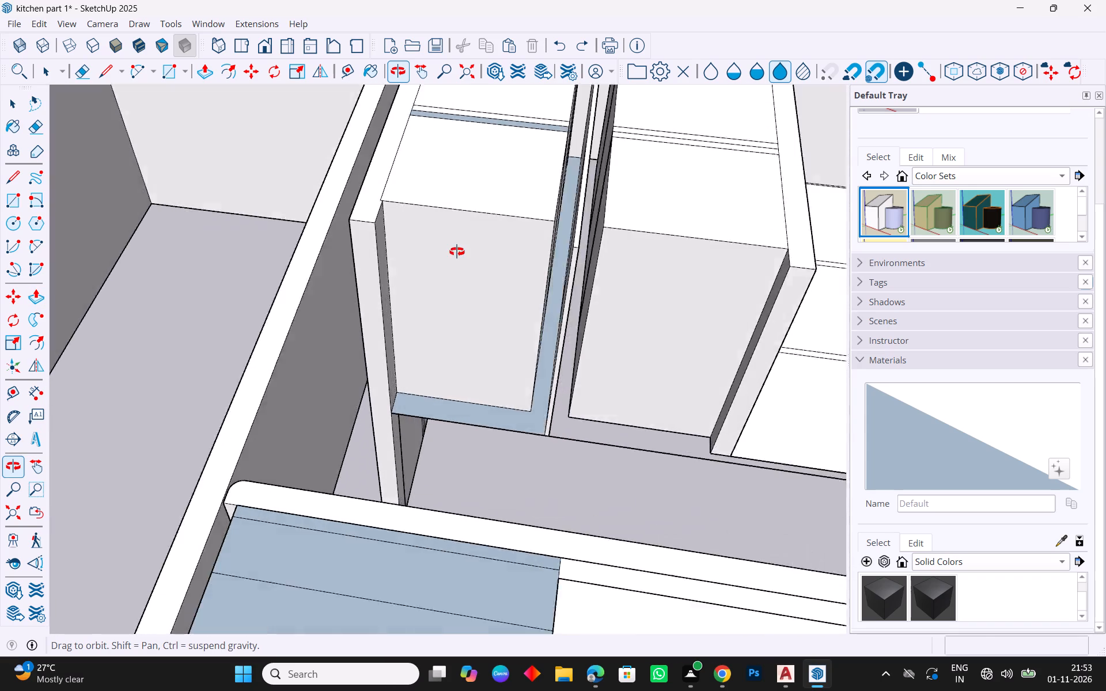
middle_drag(457, 252, 431, 264)
key(Escape)
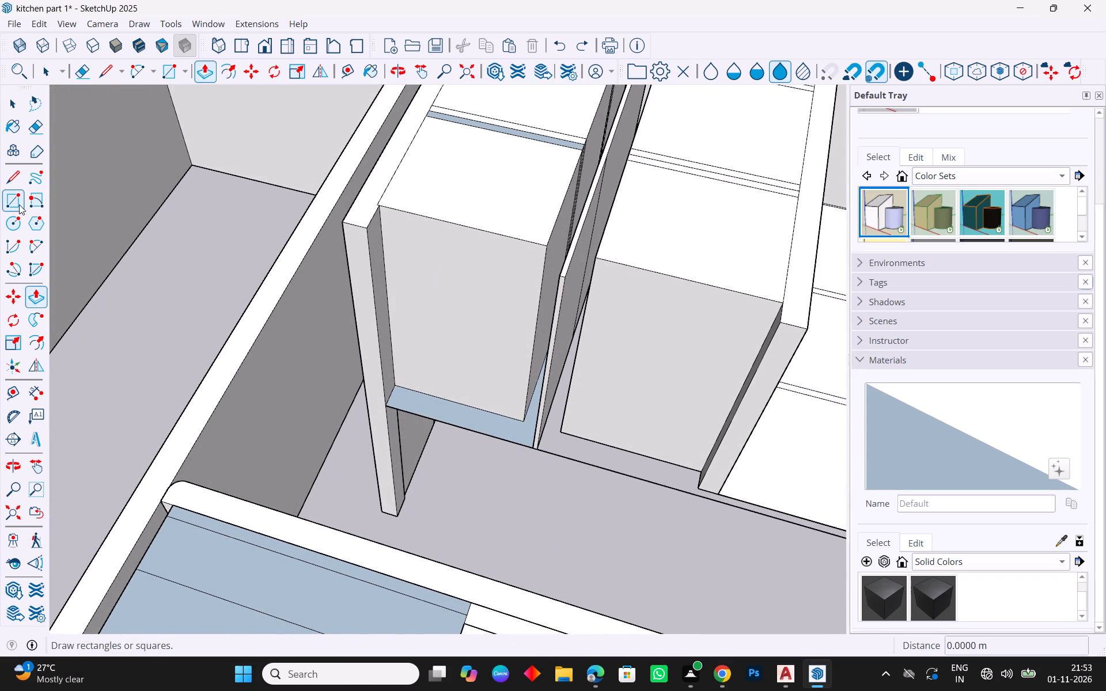
click(13, 205)
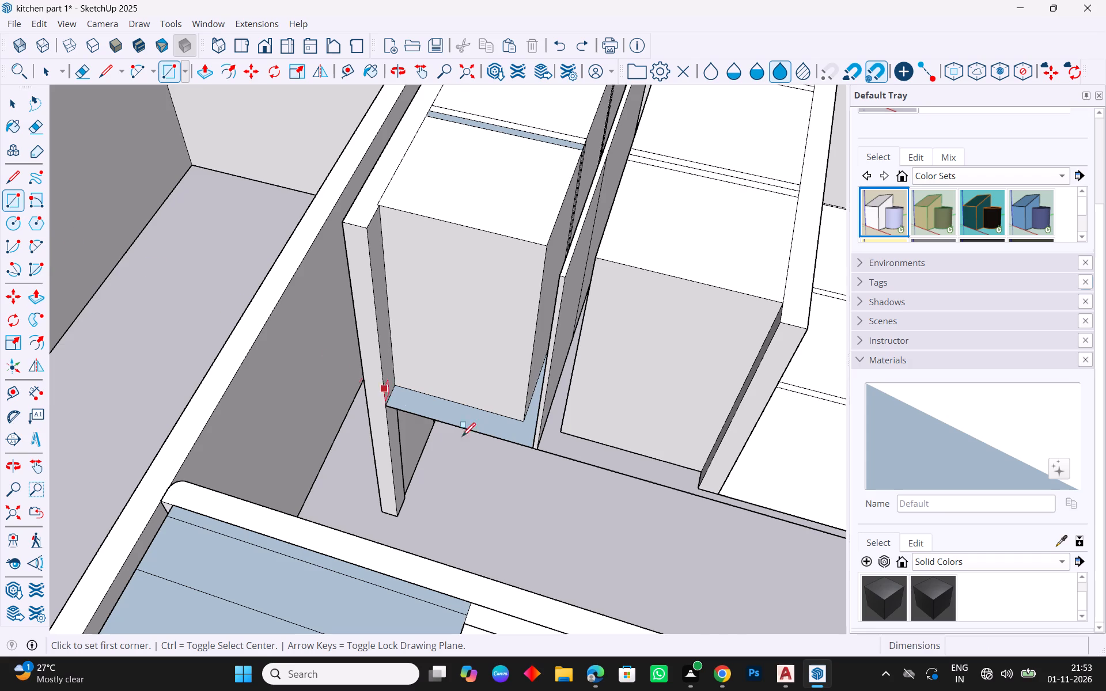
middle_drag(514, 441, 531, 358)
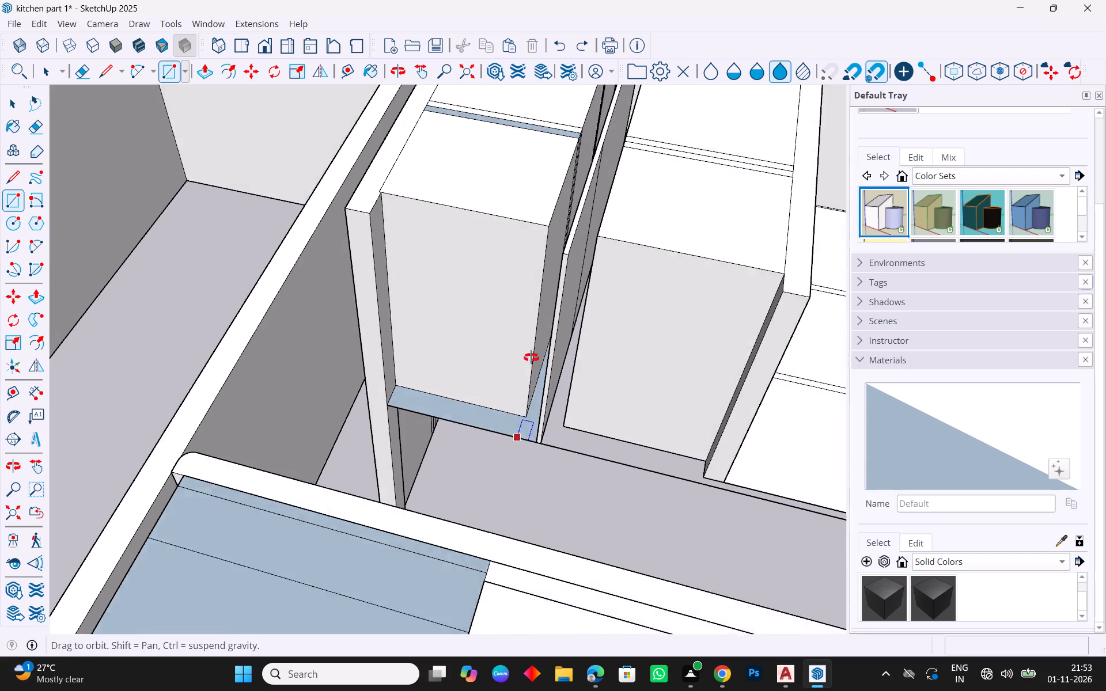
middle_drag(531, 358, 520, 553)
scroll(381, 385, down, 8)
middle_drag(482, 360, 438, 397)
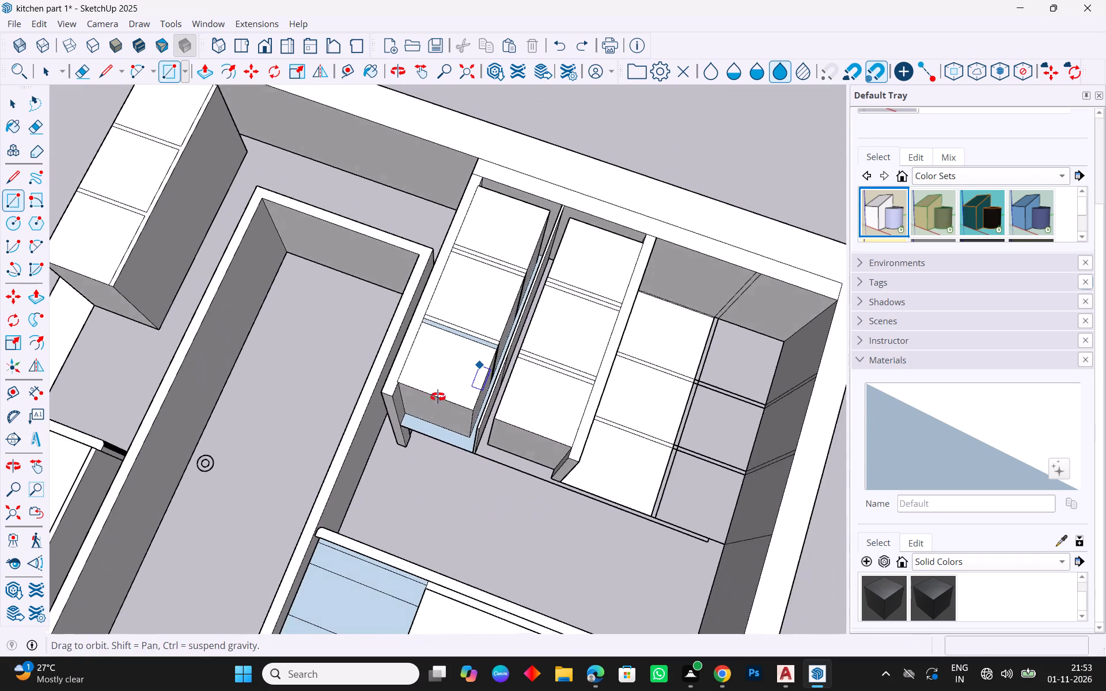
middle_drag(438, 397, 556, 567)
middle_drag(453, 579, 453, 548)
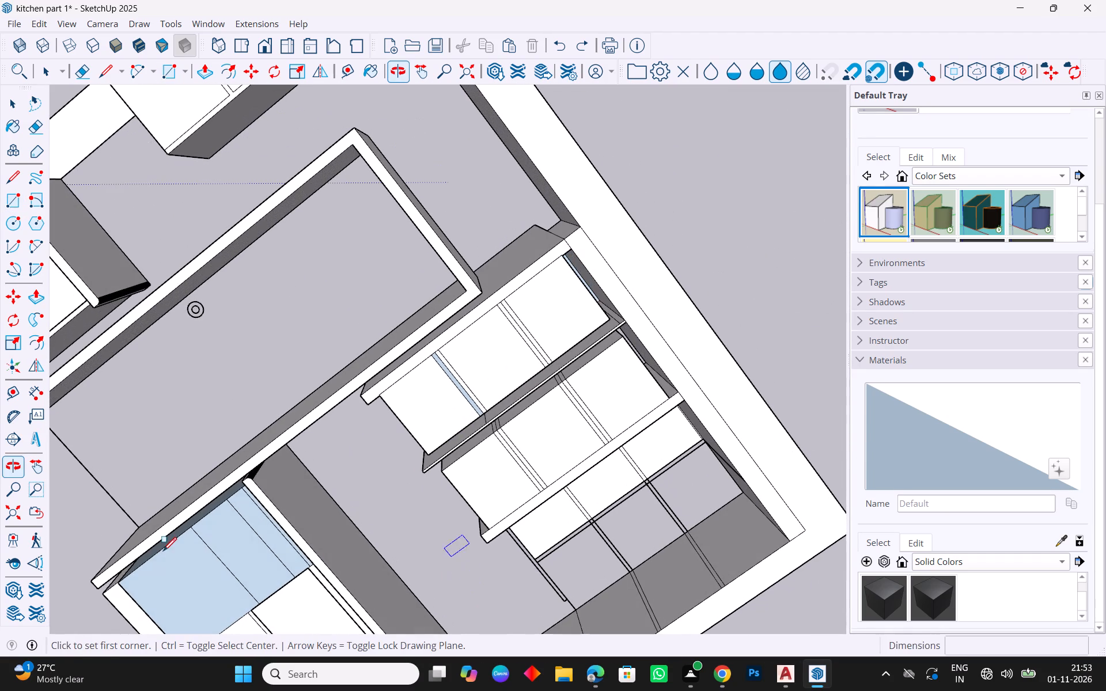
middle_drag(818, 329, 829, 167)
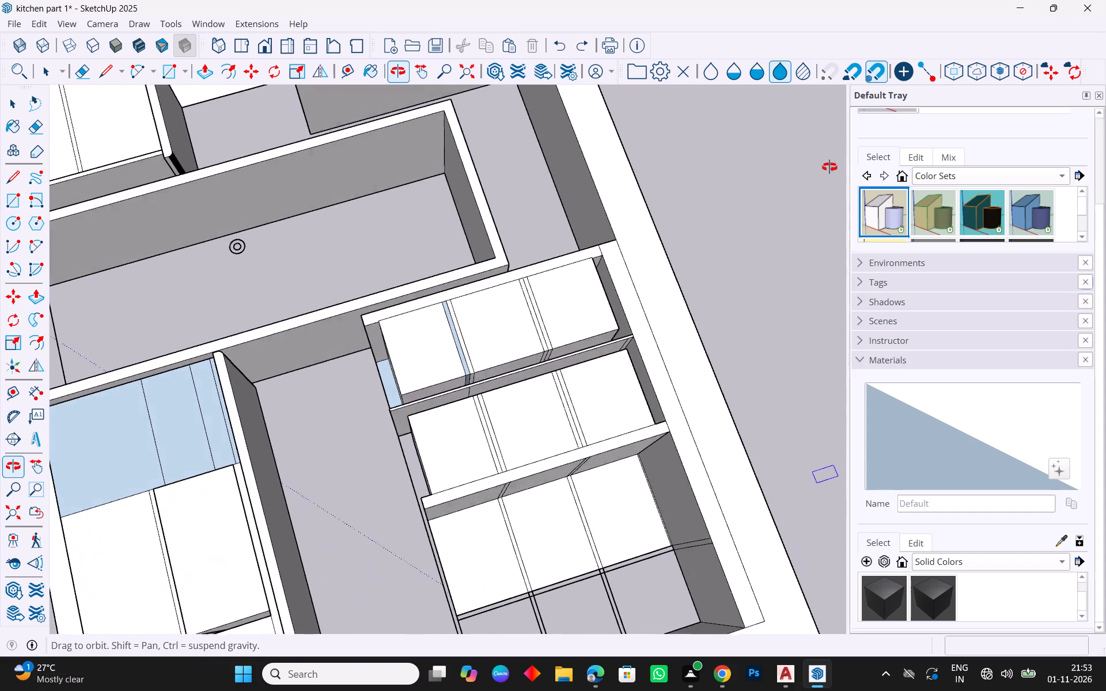
middle_drag(829, 167, 826, 173)
middle_drag(426, 488, 941, 515)
middle_drag(494, 464, 537, 502)
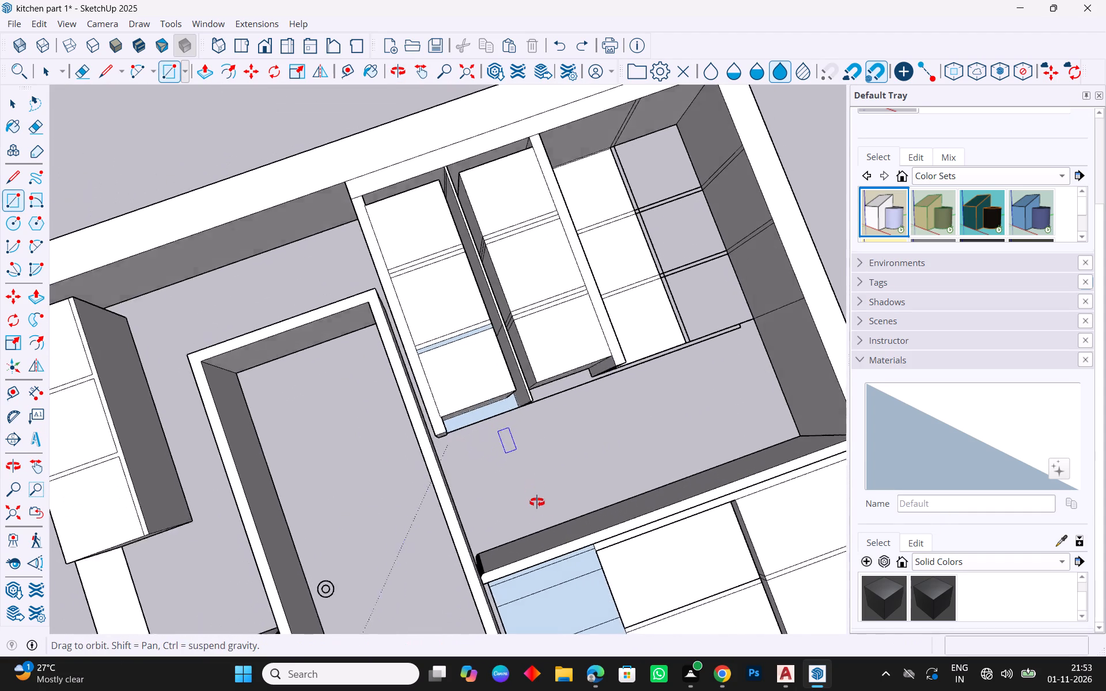
middle_drag(537, 502, 450, 415)
scroll(631, 449, up, 4)
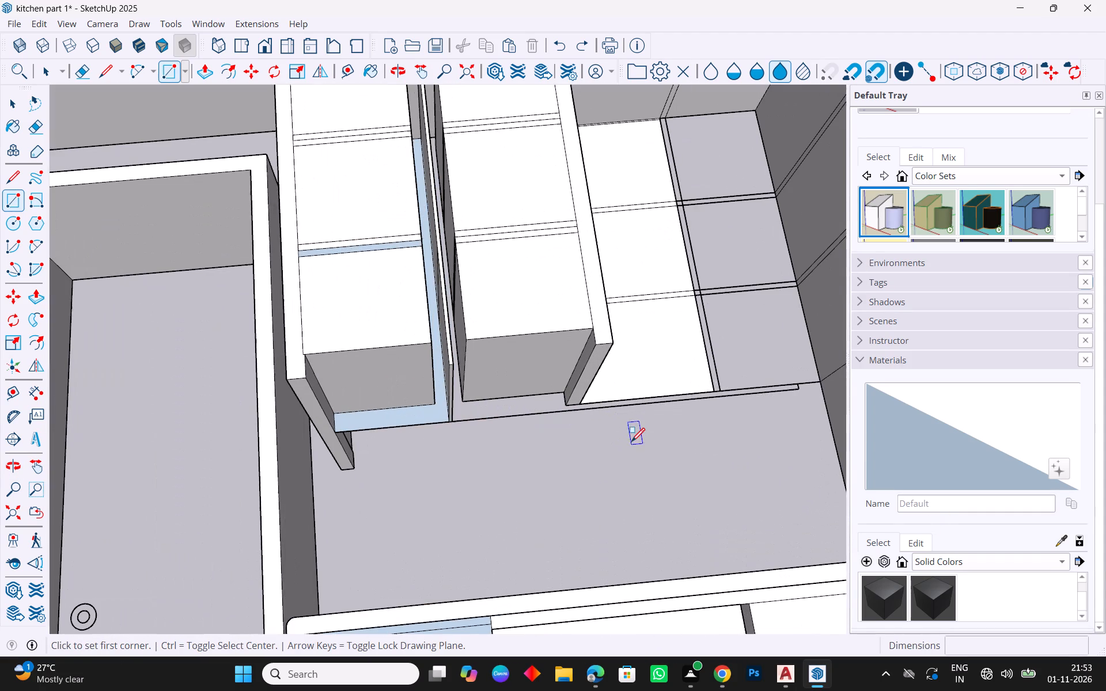
key(Escape)
middle_drag(518, 424, 492, 450)
scroll(569, 432, up, 2)
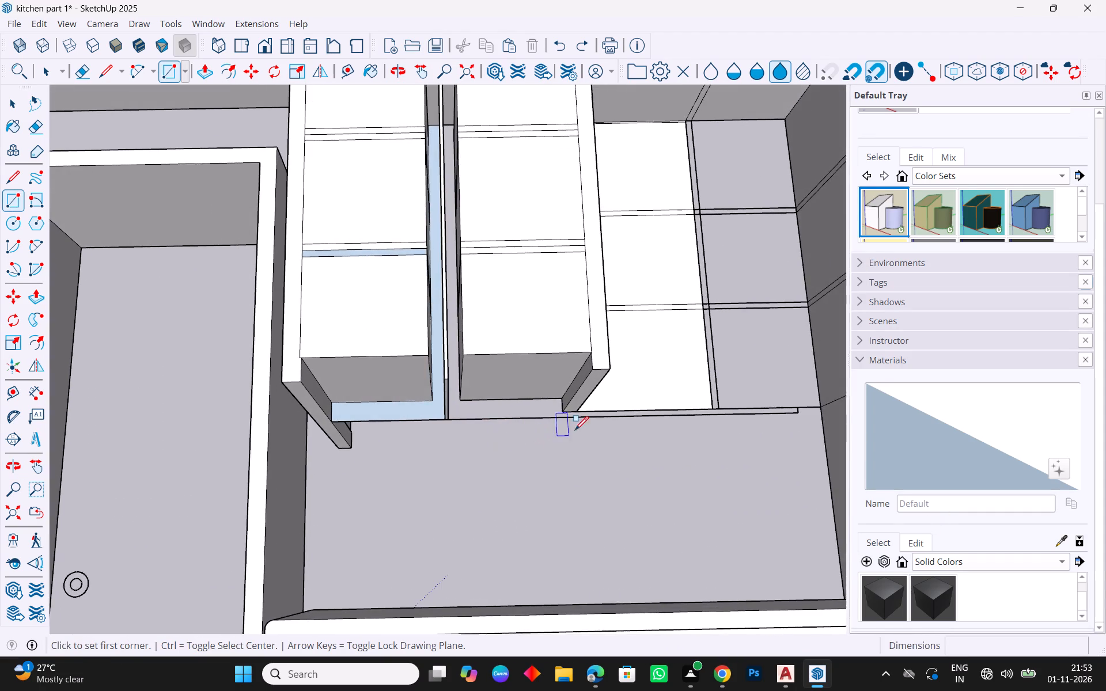
scroll(575, 431, up, 3)
middle_drag(578, 438, 578, 450)
key(Escape)
key(space)
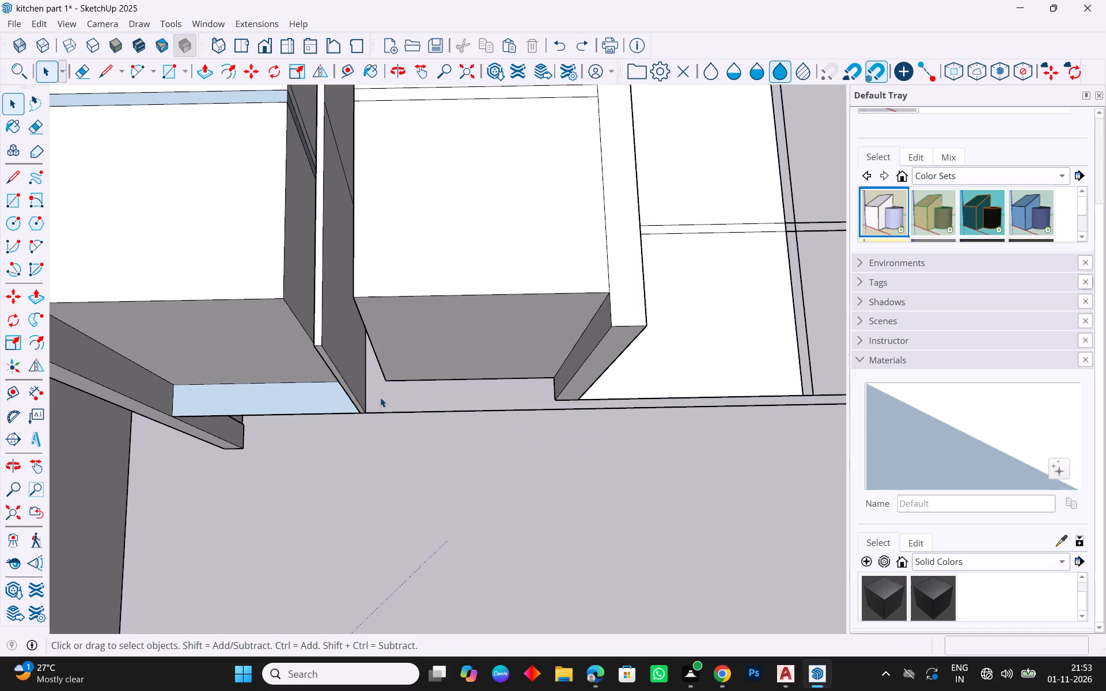
Draw a rectangle about 0.37 by 0.063 m over the bottom strip beneath the second compartment column.
click(2, 203)
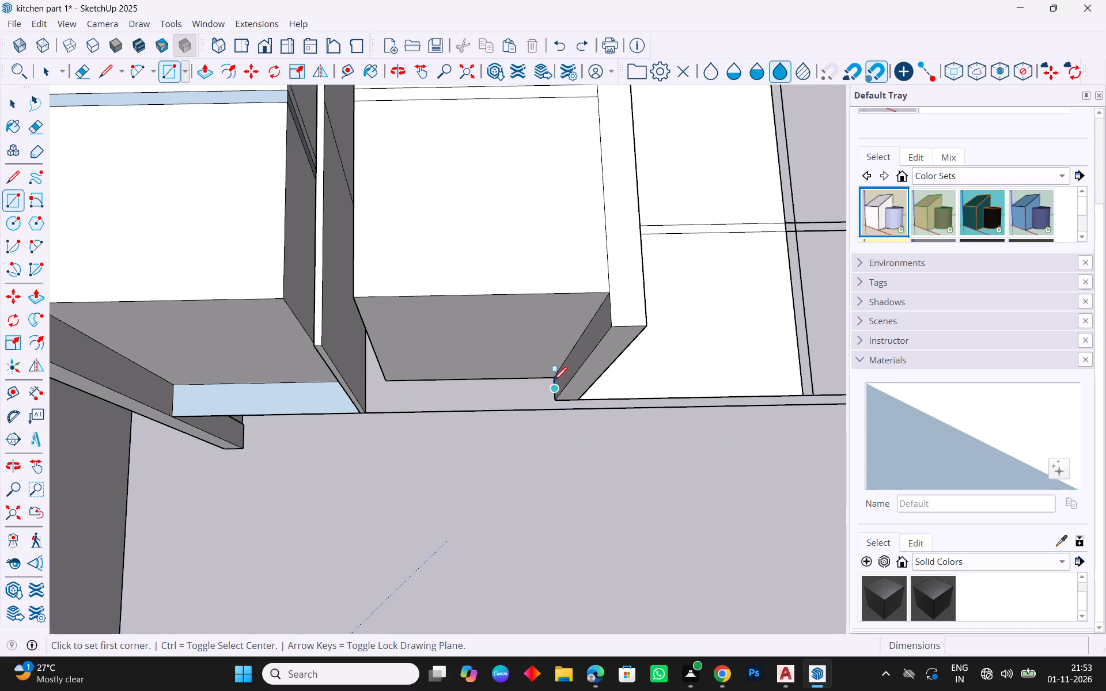
drag(555, 380, 549, 393)
click(369, 410)
key(Escape)
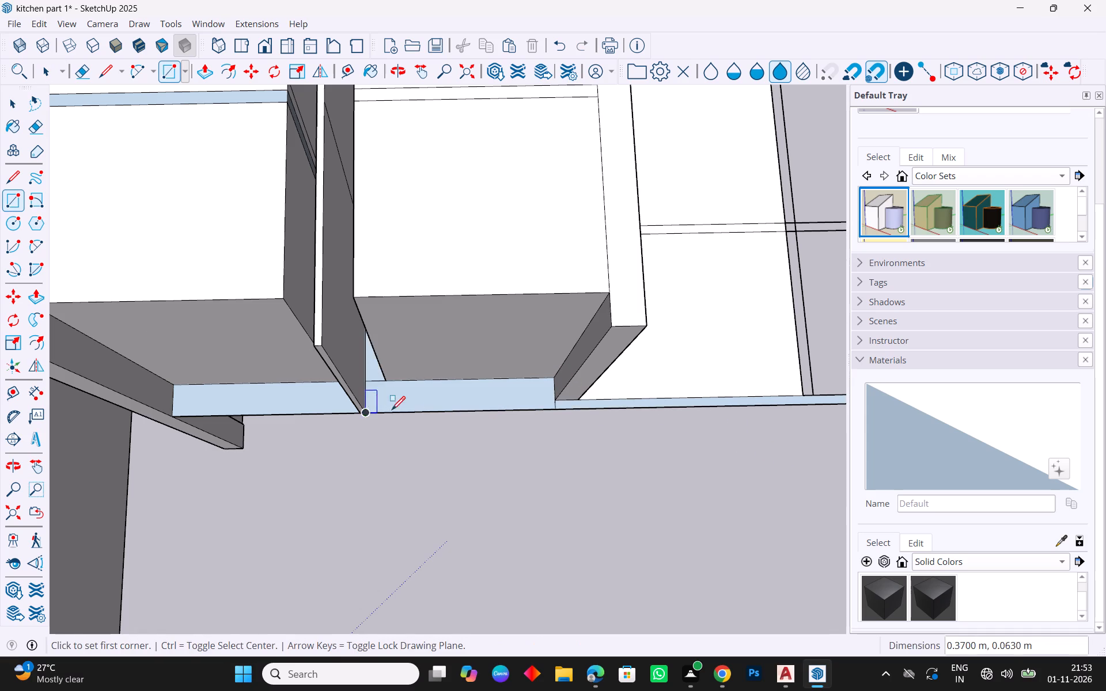
Push/pull the bottom strips beneath the second column, the open bays and the first column 0.6 m, flush with the compartment fronts.
key(space)
click(414, 404)
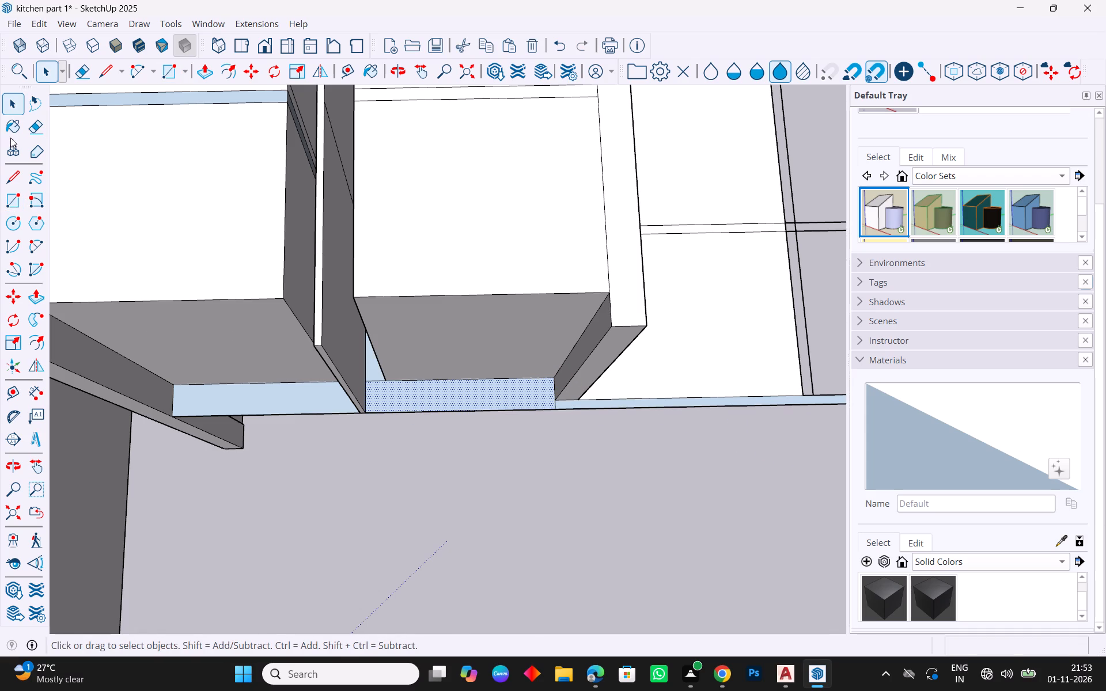
click(33, 301)
double_click(451, 390)
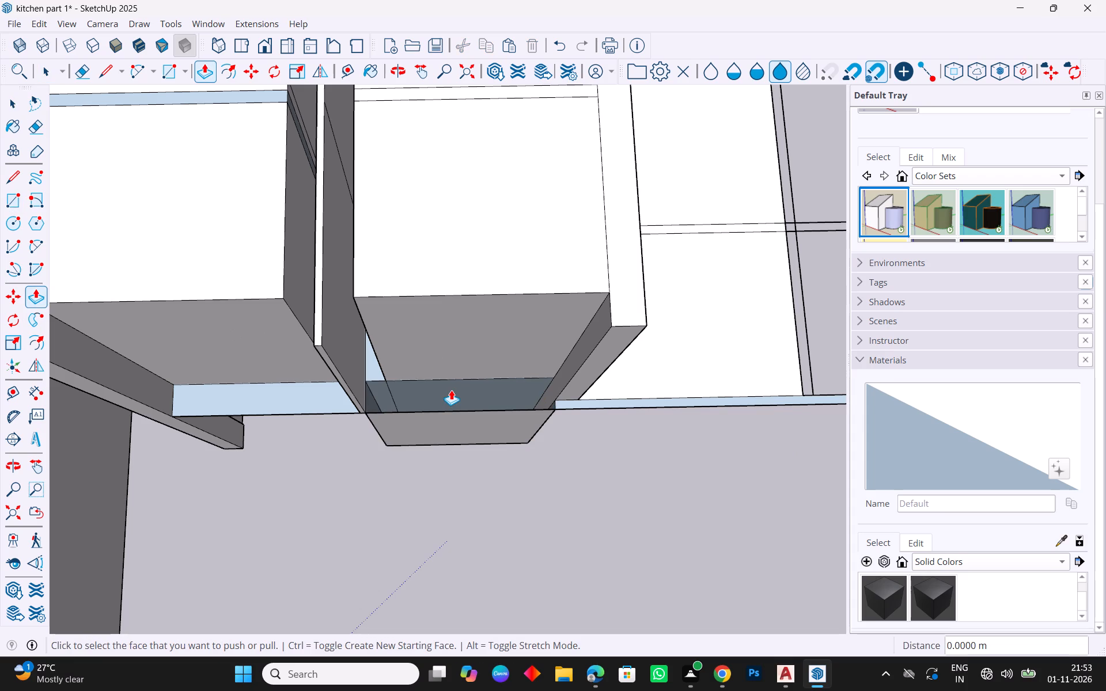
key(ctrl+z)
drag(451, 390, 479, 413)
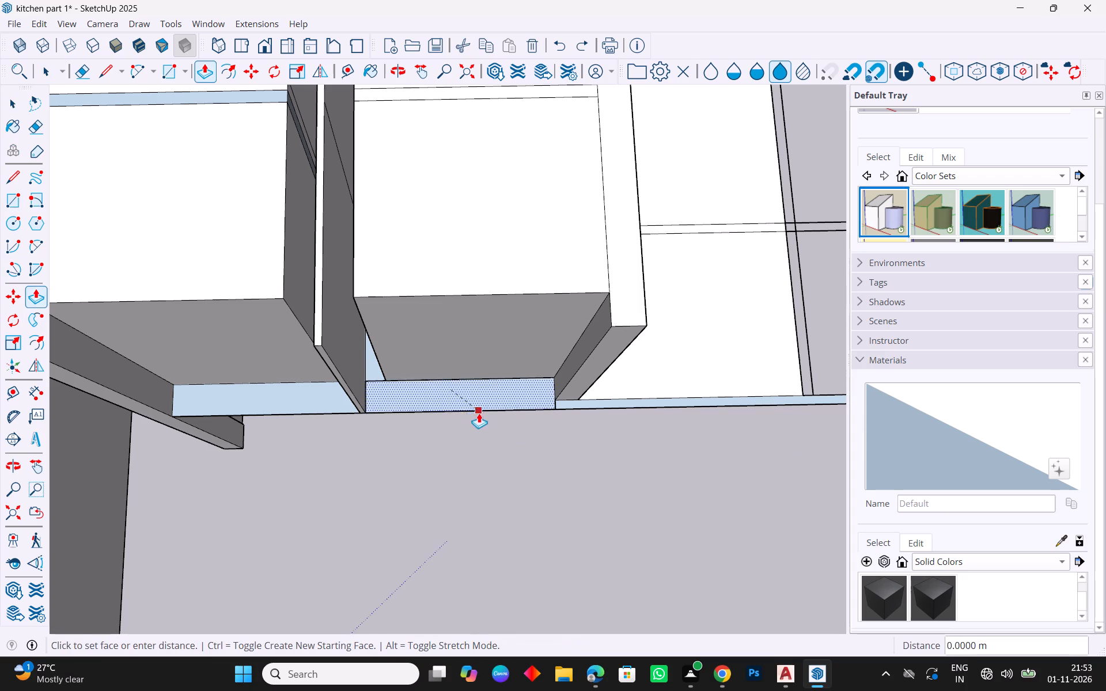
drag(479, 413, 601, 335)
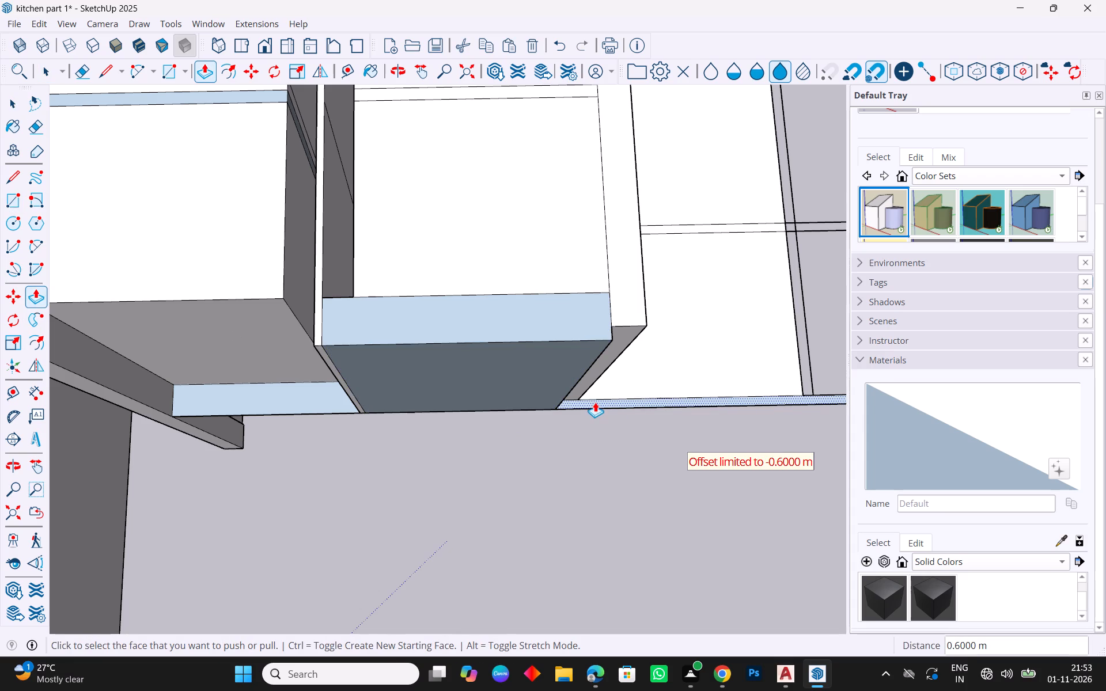
drag(595, 402, 612, 322)
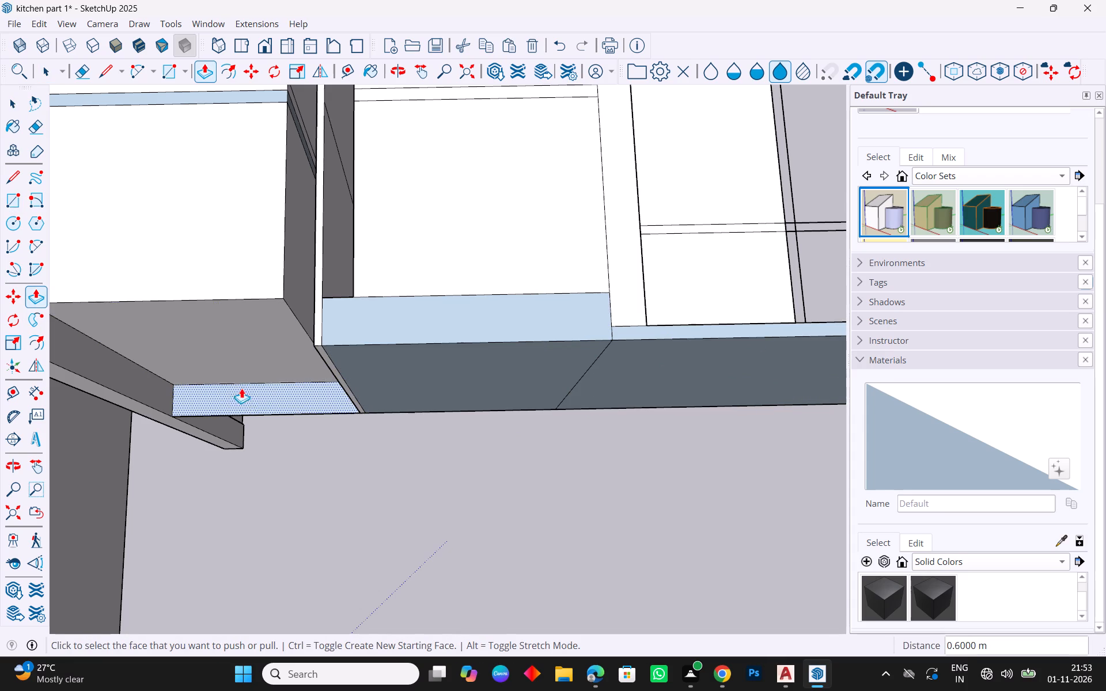
drag(251, 400, 284, 297)
Push/pull the recessed strip along the side and top of the second compartment column 0.6 m, flush with its front.
scroll(366, 386, down, 4)
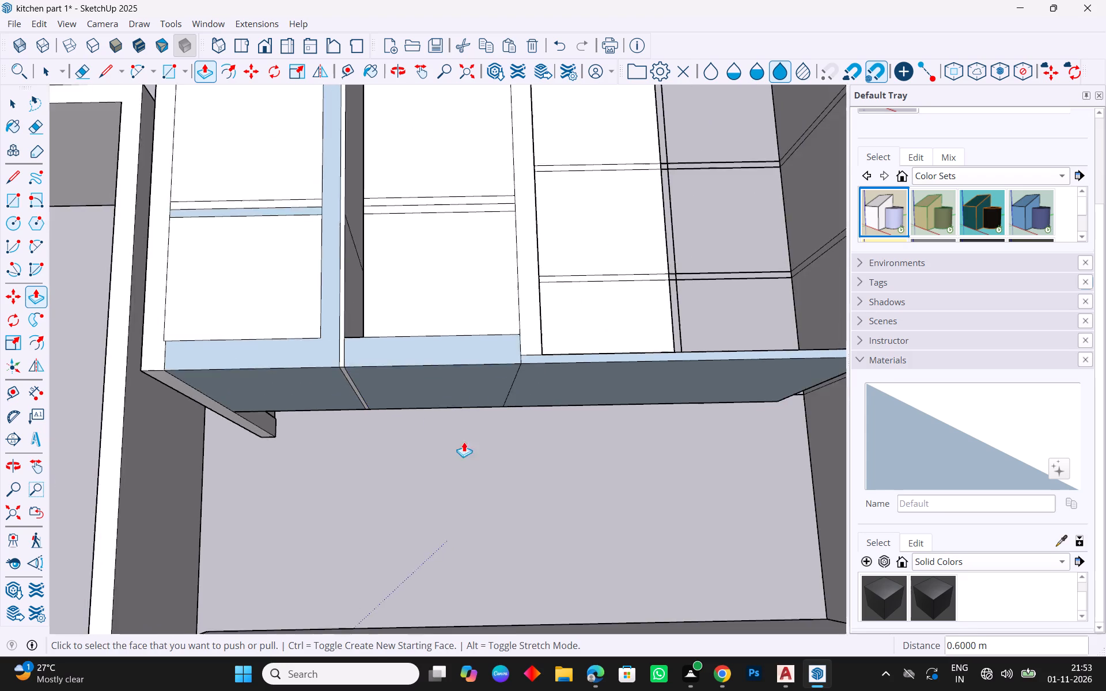
scroll(464, 442, down, 4)
middle_drag(507, 400, 506, 466)
scroll(502, 469, down, 2)
scroll(474, 321, up, 4)
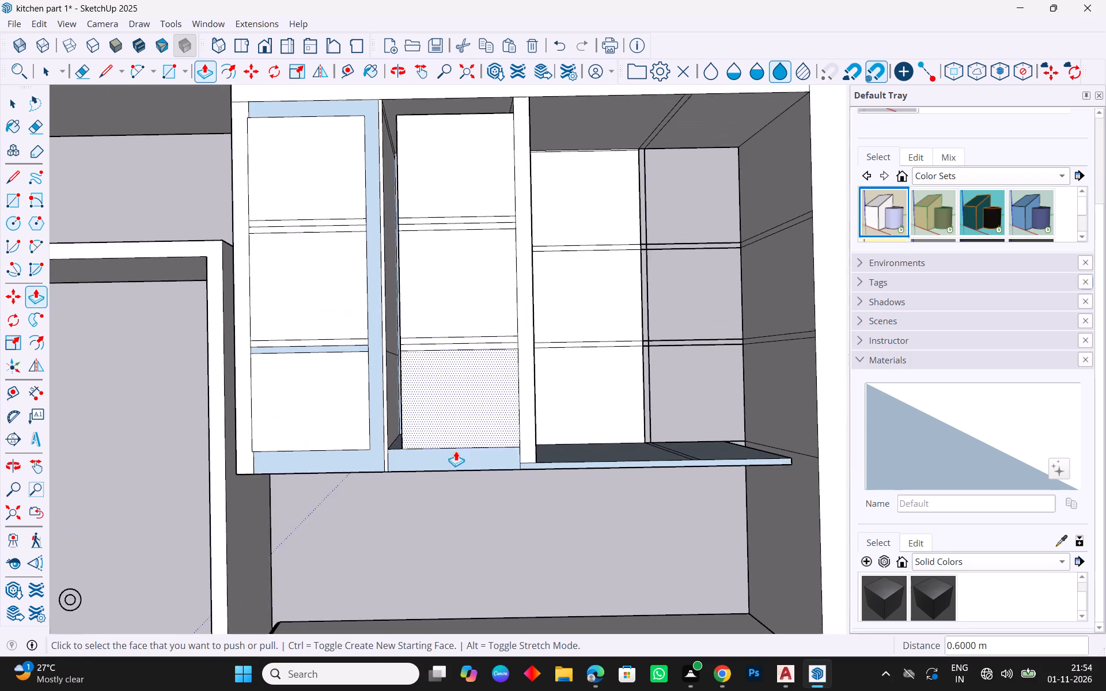
middle_drag(400, 445, 495, 403)
scroll(402, 415, up, 3)
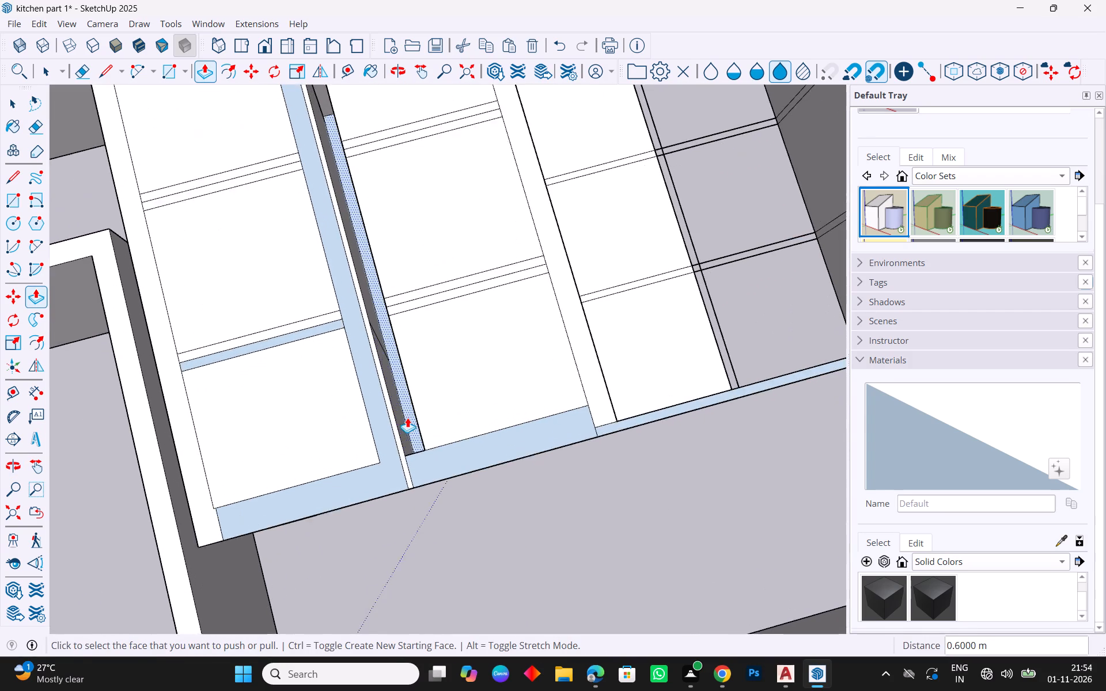
drag(408, 417, 372, 420)
Delete the short edge separating the door-side vertical strip from the top strip at the first compartment column's upper corner.
scroll(457, 450, down, 4)
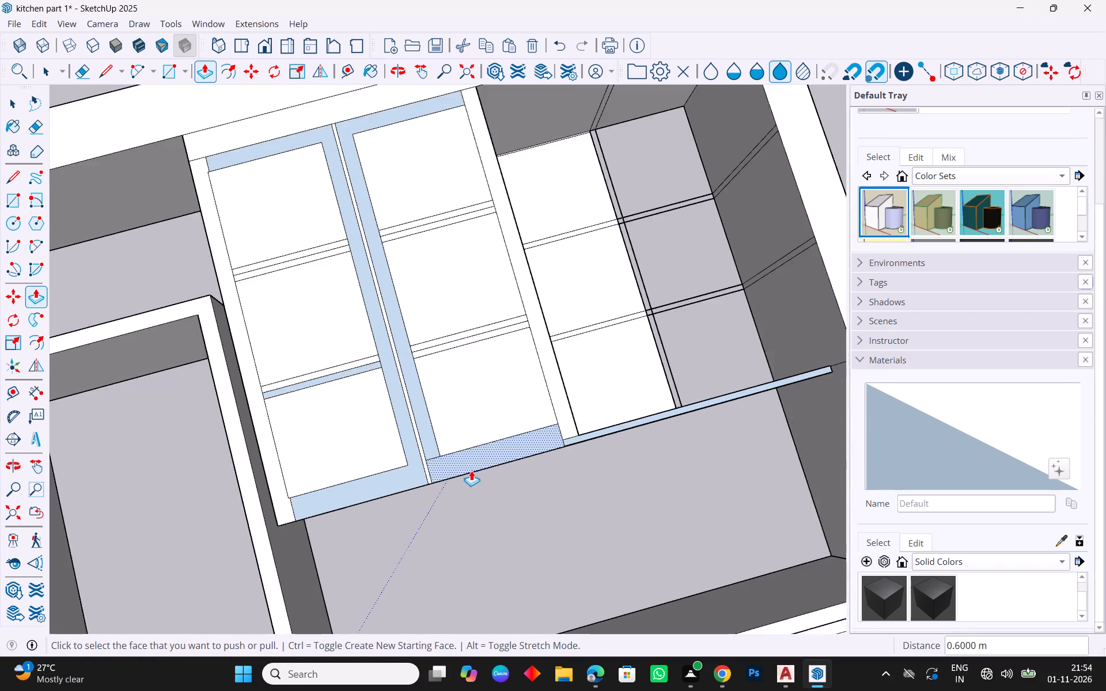
scroll(471, 470, down, 5)
middle_drag(555, 450, 447, 545)
middle_click(447, 545)
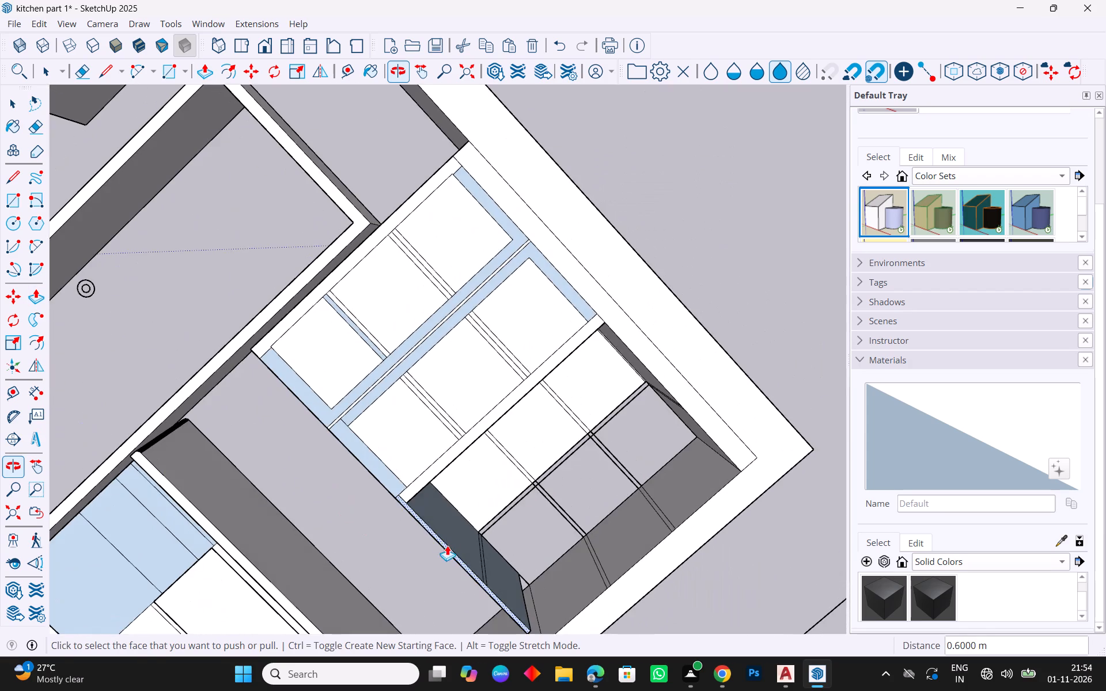
key(Escape)
scroll(132, 371, down, 4)
middle_drag(405, 516, 449, 517)
key(Escape)
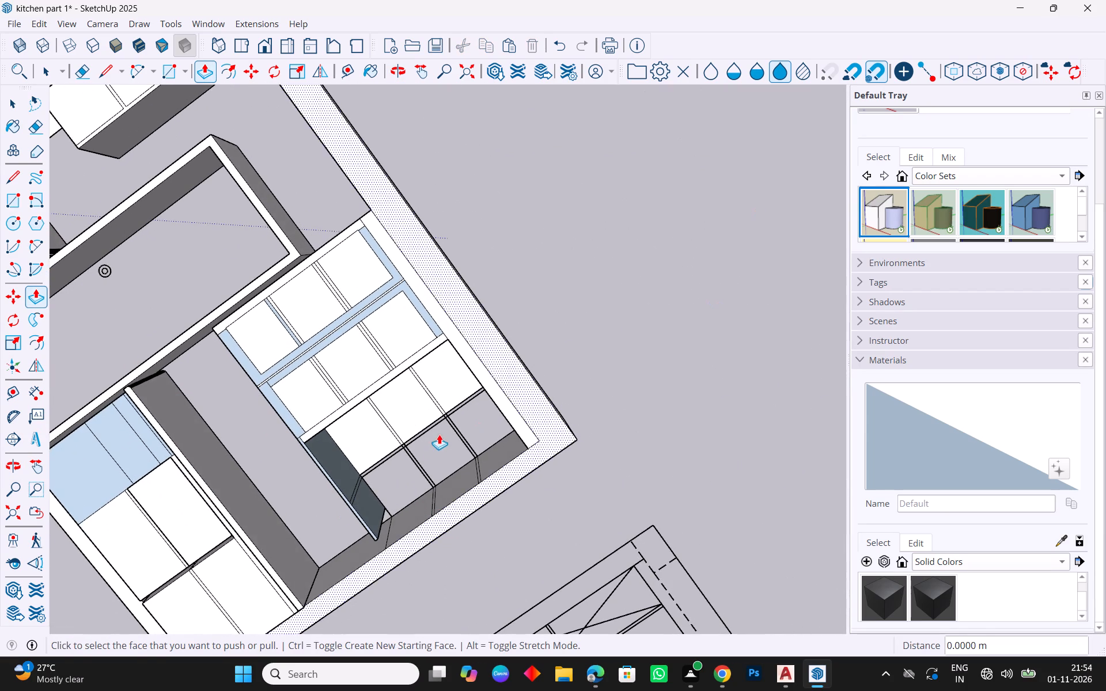
middle_drag(640, 544, 801, 341)
middle_drag(283, 510, 911, 582)
middle_drag(346, 510, 552, 595)
scroll(298, 358, up, 13)
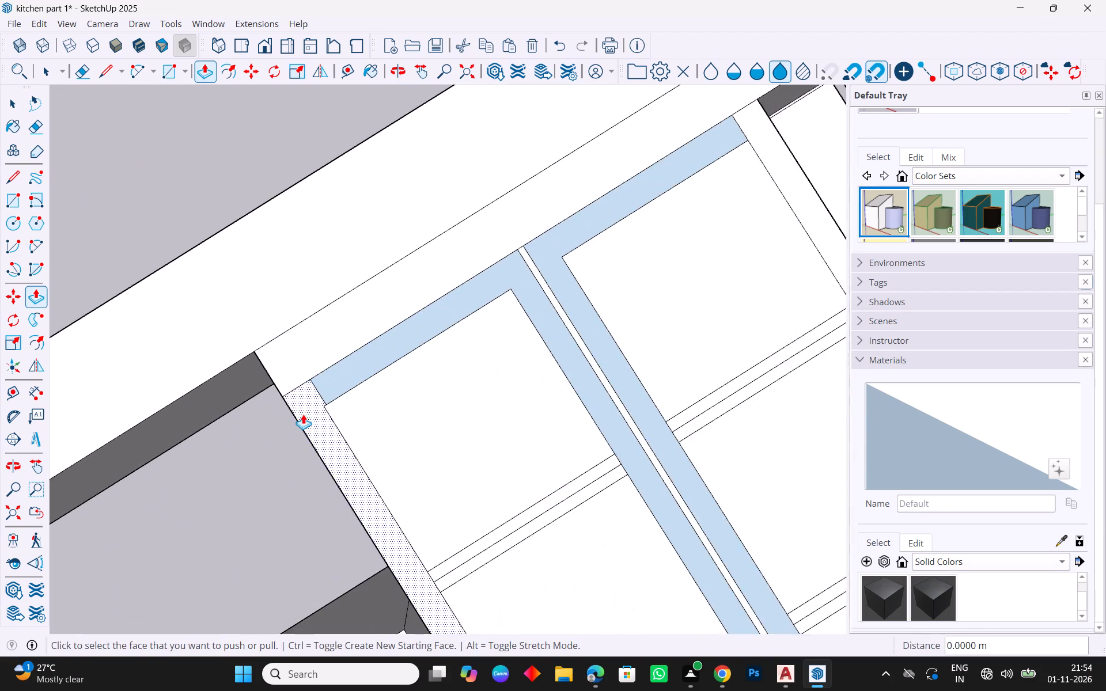
scroll(309, 402, up, 9)
key(Escape)
key(space)
click(330, 407)
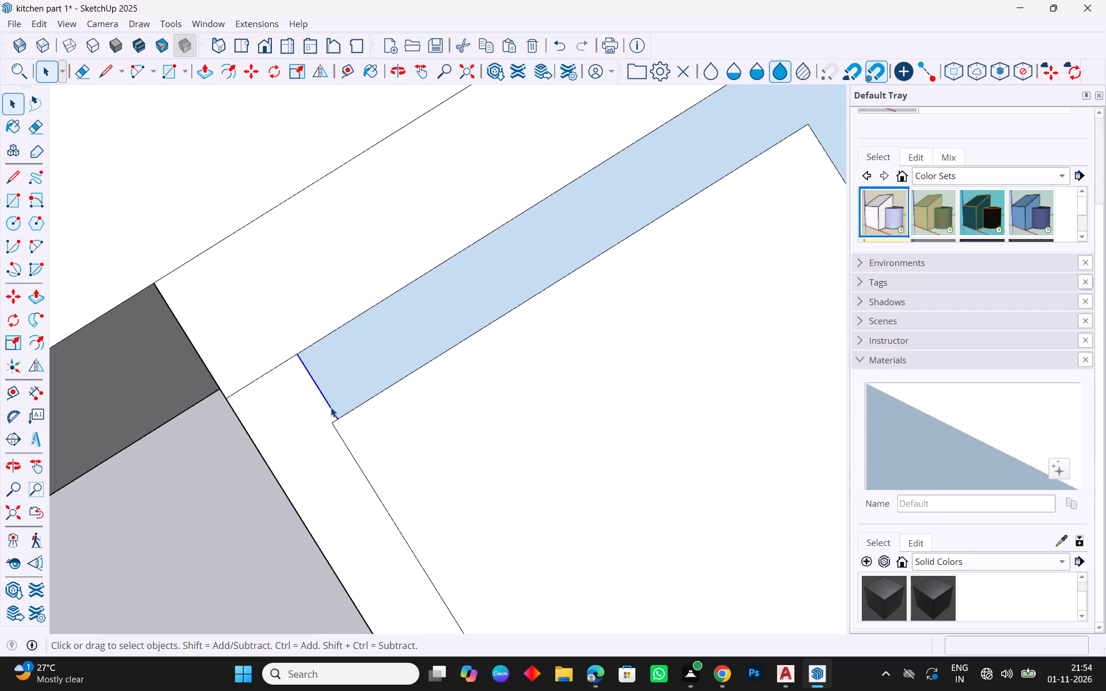
key(Delete)
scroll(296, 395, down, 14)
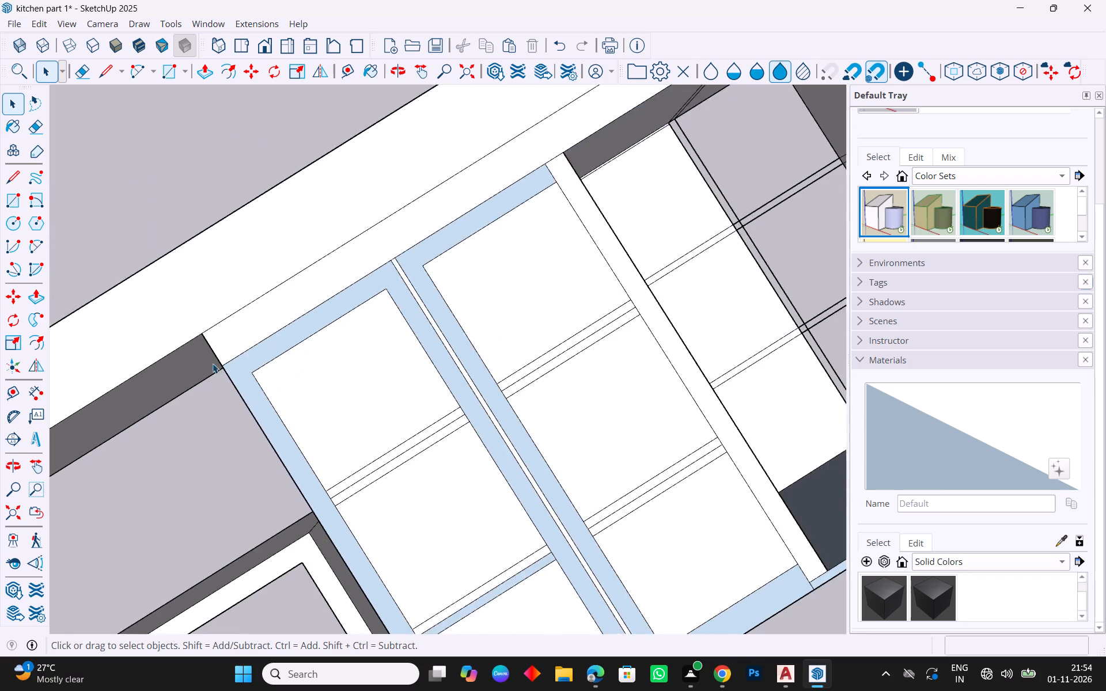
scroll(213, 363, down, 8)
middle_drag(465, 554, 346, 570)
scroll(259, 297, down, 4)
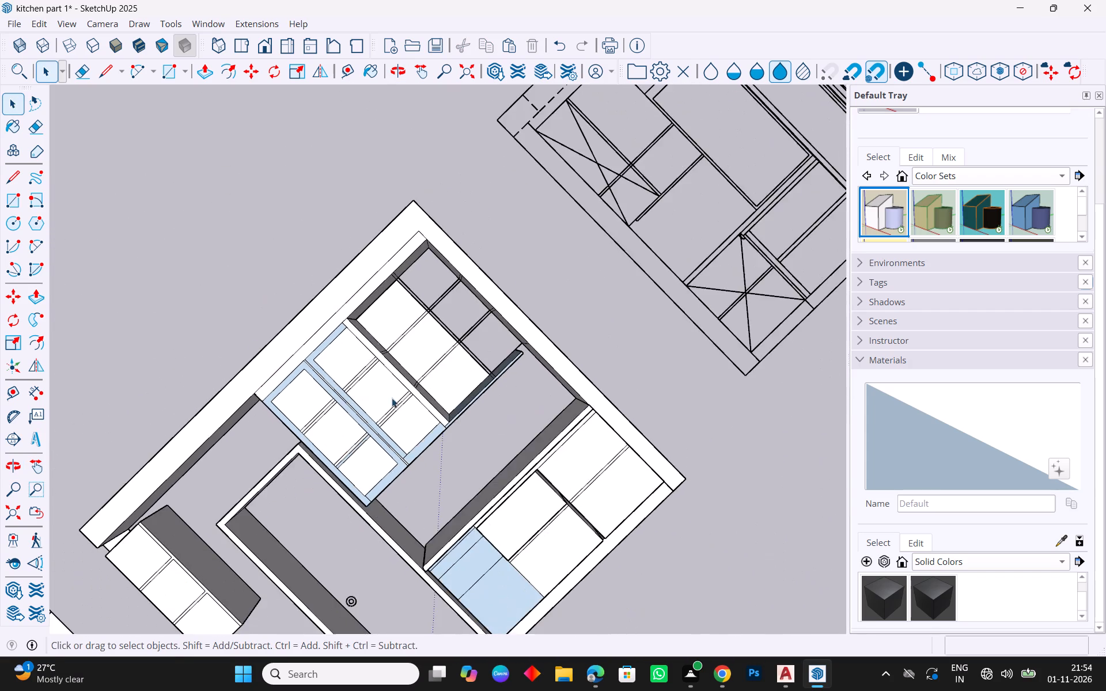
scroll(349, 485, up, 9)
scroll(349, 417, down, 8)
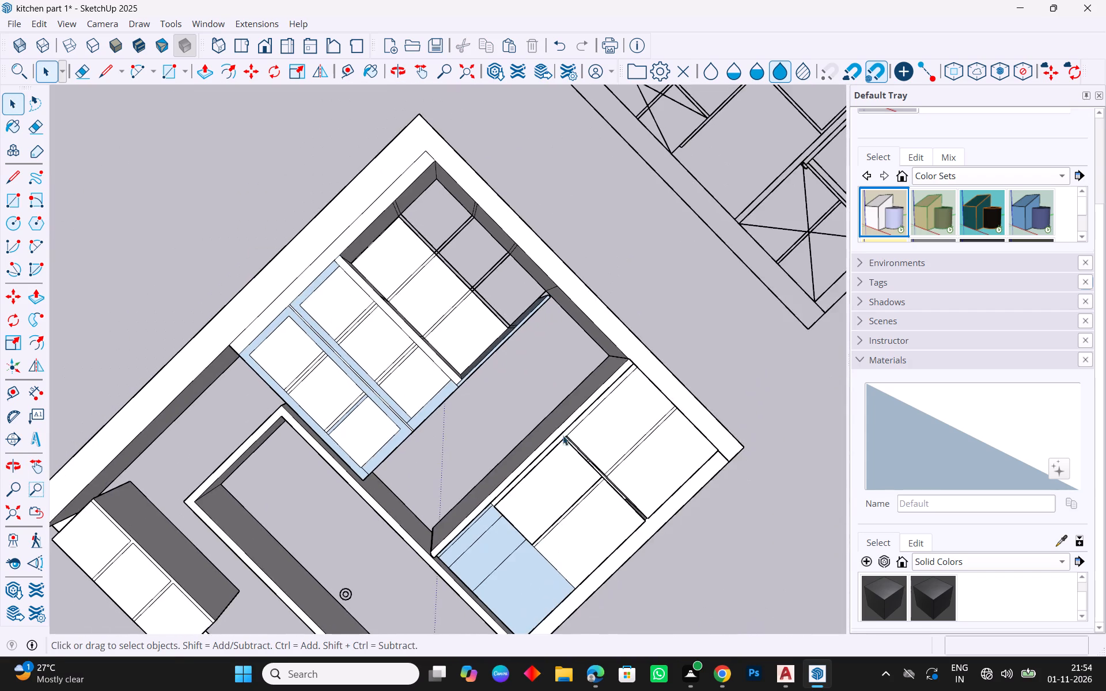
Push/pull the side face of the third column's bottom compartment 0.44 m across the recess, filling it to the opposite side.
middle_drag(563, 435, 442, 493)
scroll(447, 345, up, 8)
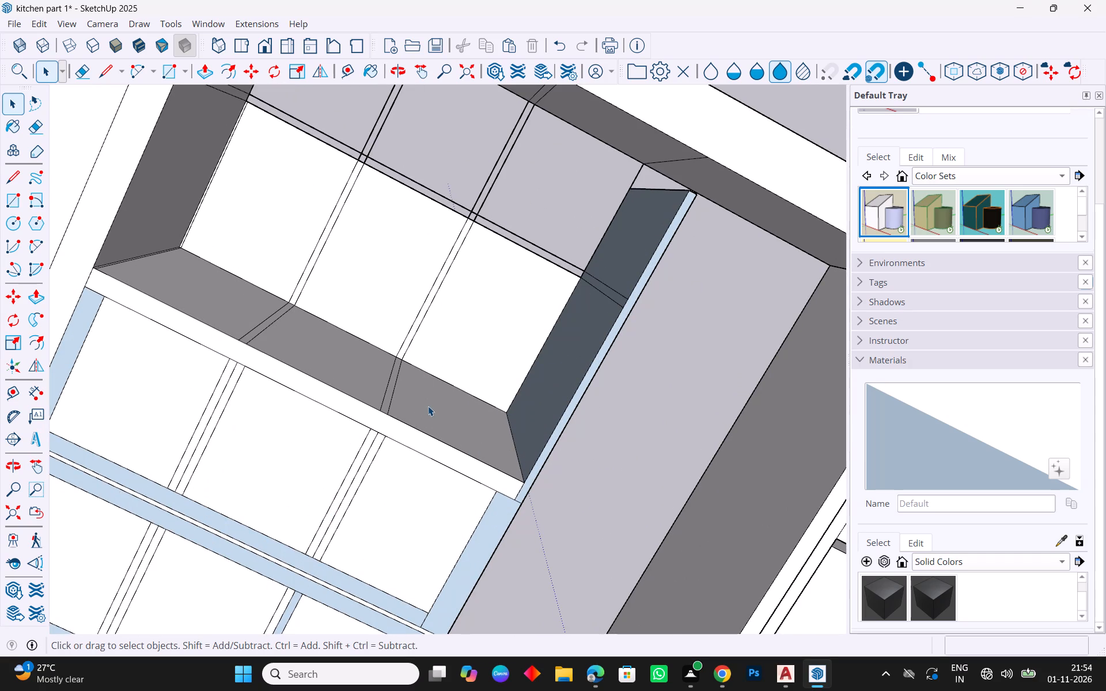
click(428, 406)
key(p)
click(428, 406)
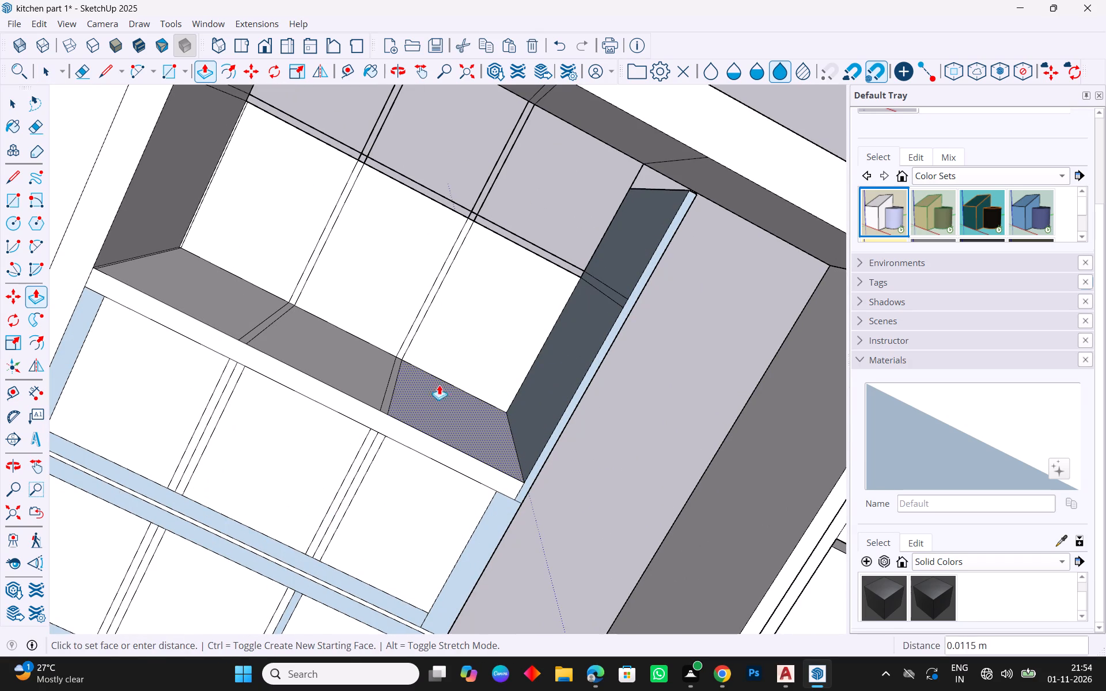
click(626, 306)
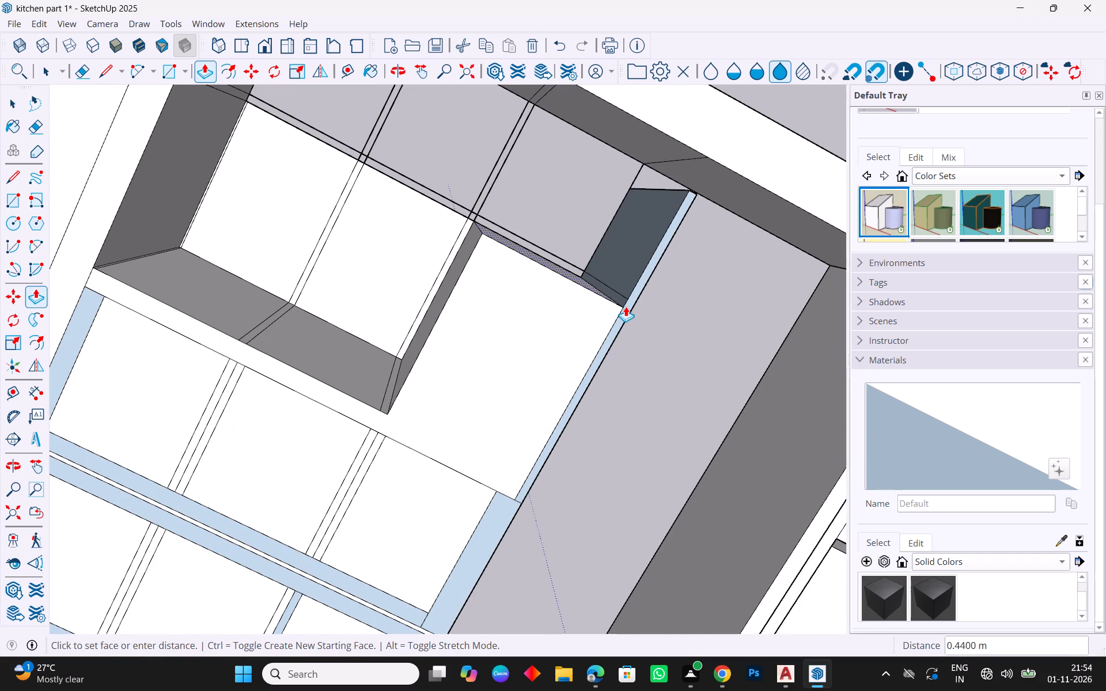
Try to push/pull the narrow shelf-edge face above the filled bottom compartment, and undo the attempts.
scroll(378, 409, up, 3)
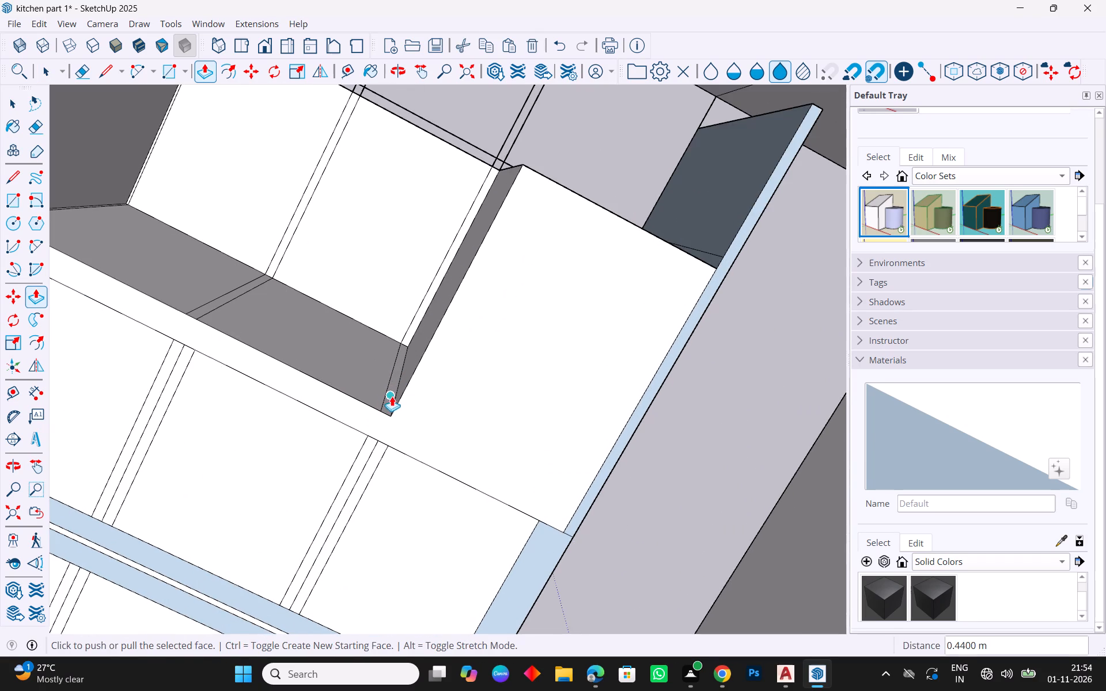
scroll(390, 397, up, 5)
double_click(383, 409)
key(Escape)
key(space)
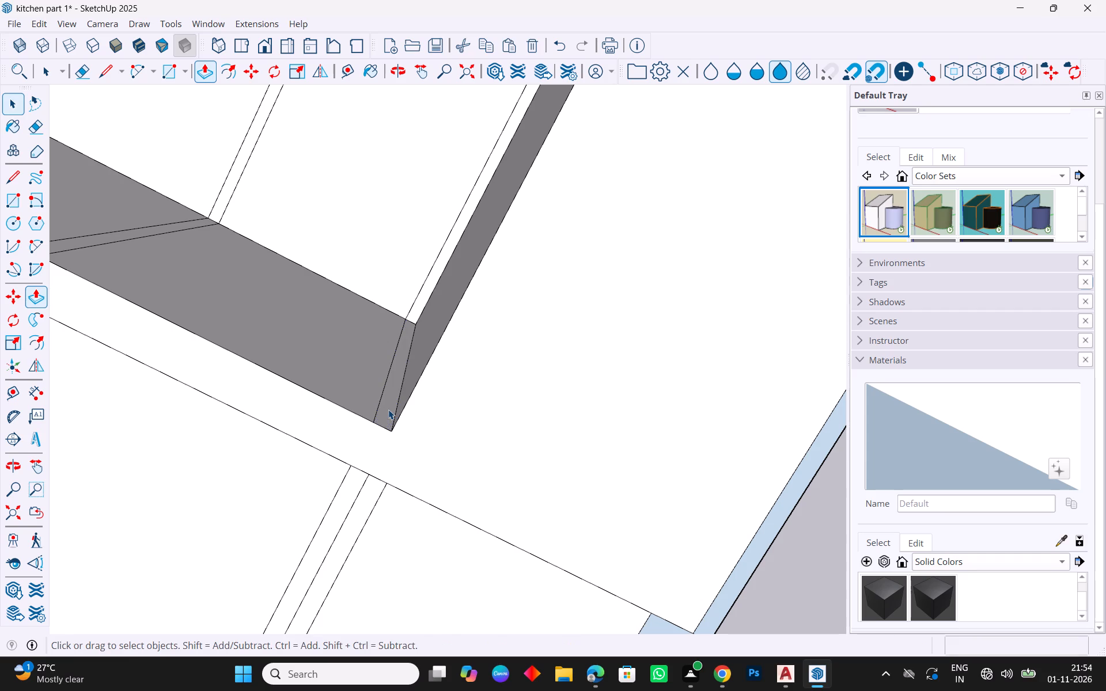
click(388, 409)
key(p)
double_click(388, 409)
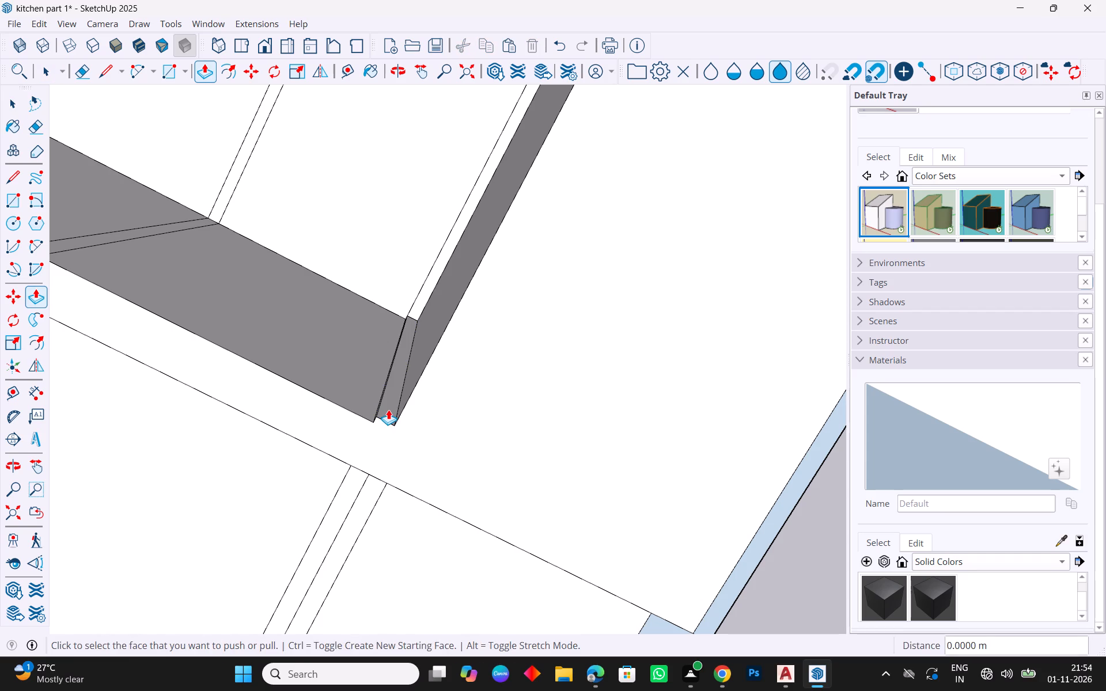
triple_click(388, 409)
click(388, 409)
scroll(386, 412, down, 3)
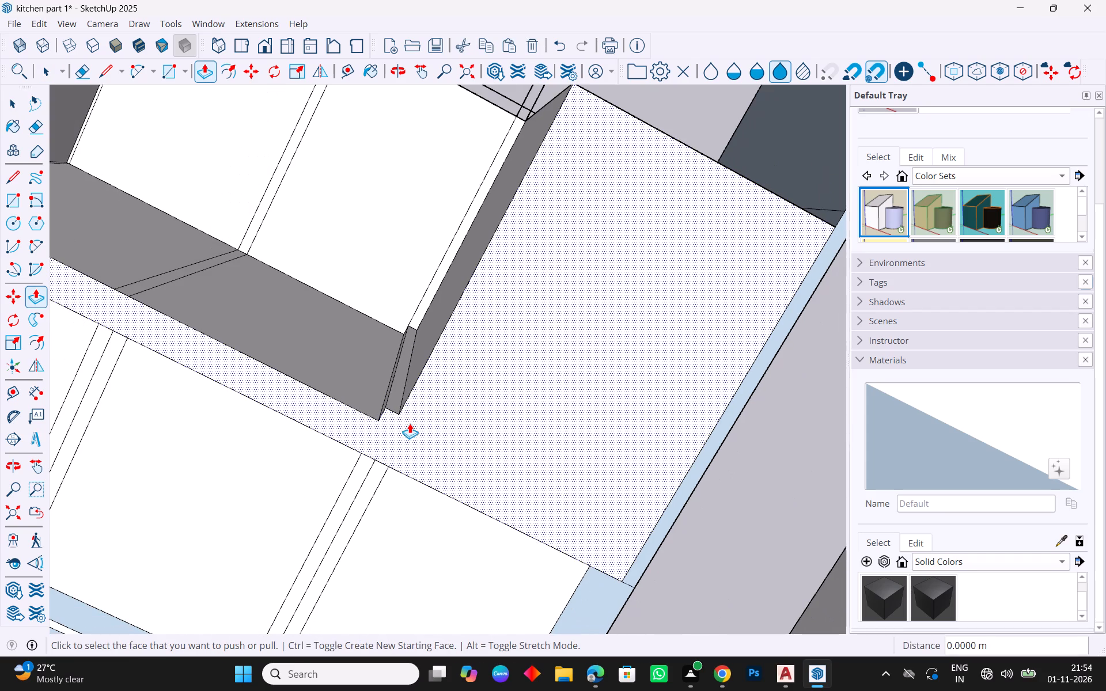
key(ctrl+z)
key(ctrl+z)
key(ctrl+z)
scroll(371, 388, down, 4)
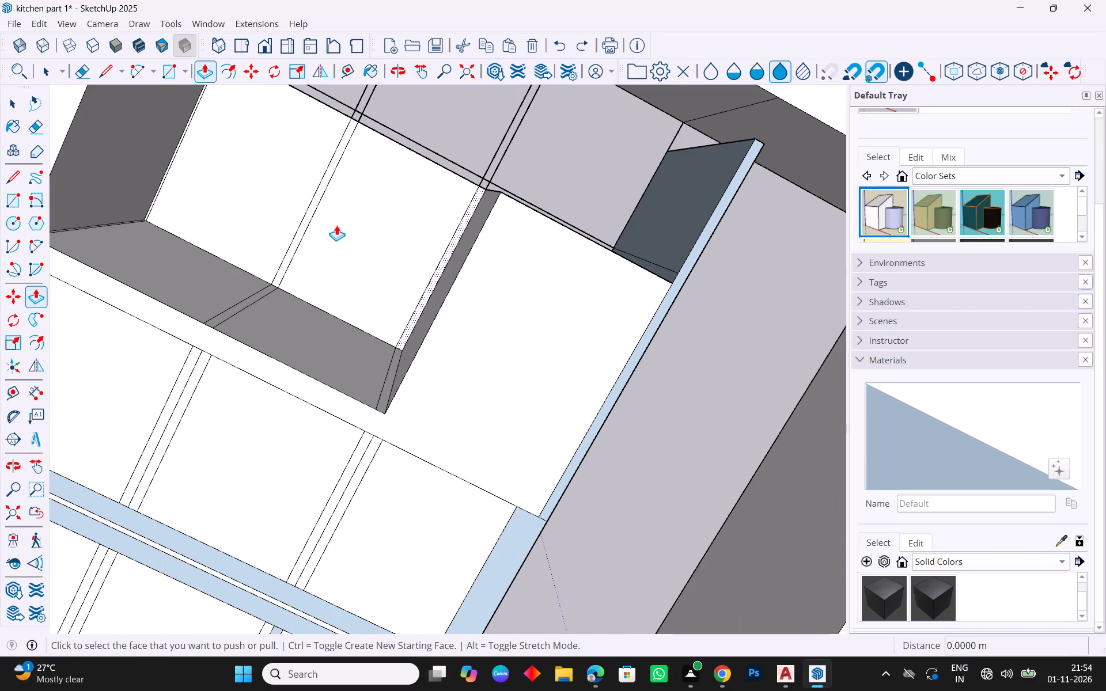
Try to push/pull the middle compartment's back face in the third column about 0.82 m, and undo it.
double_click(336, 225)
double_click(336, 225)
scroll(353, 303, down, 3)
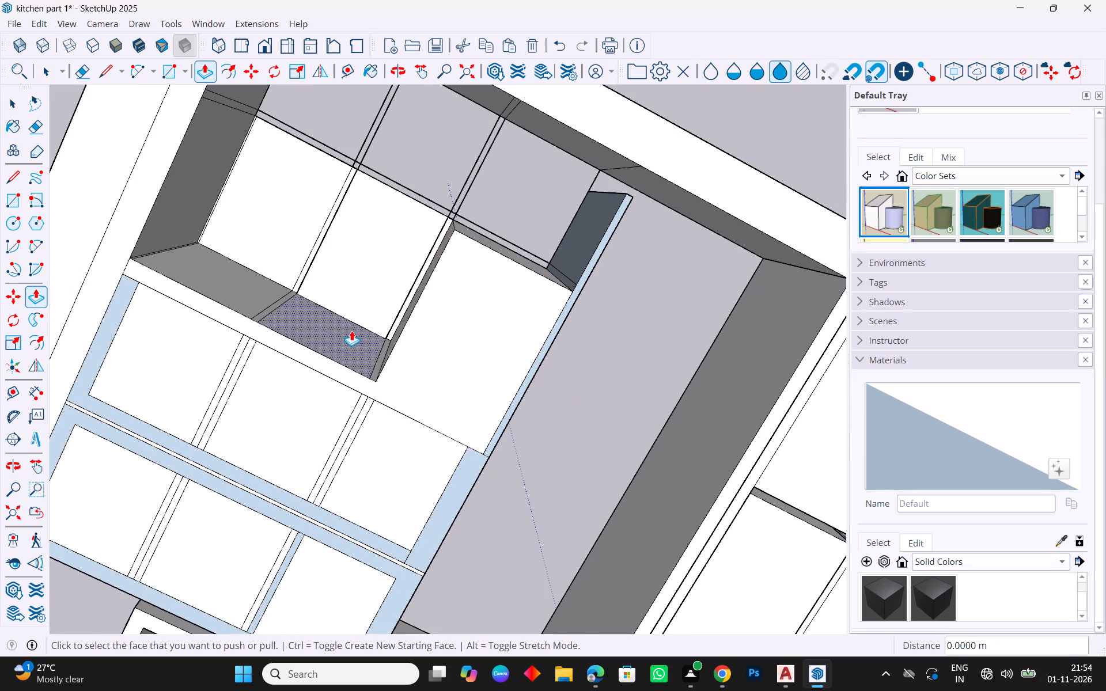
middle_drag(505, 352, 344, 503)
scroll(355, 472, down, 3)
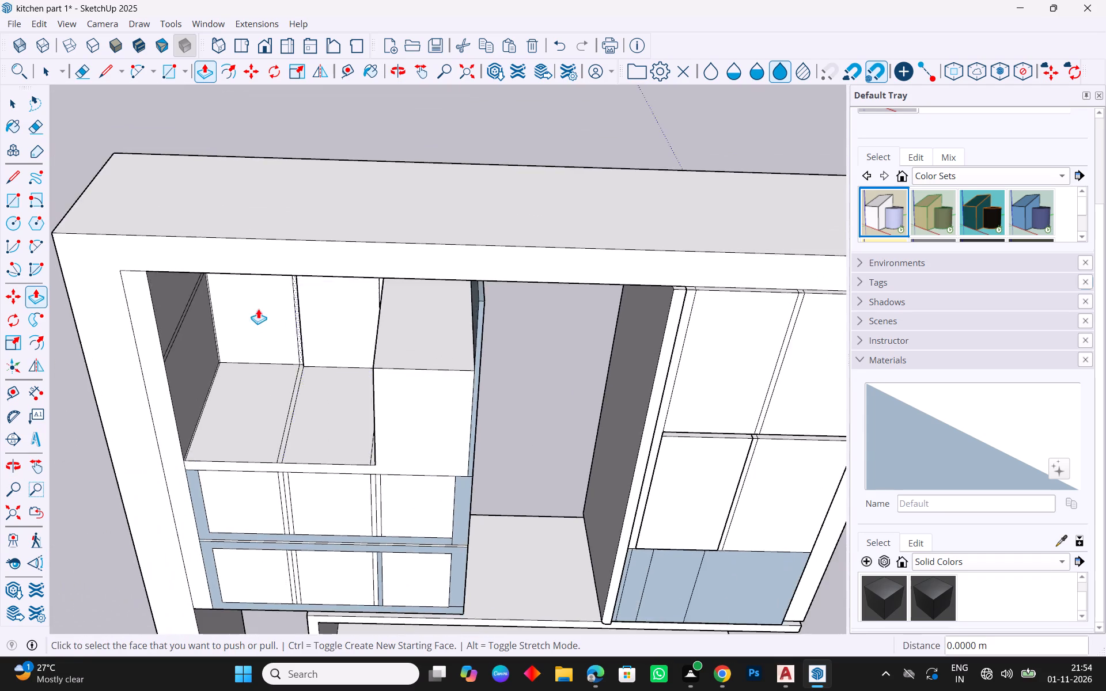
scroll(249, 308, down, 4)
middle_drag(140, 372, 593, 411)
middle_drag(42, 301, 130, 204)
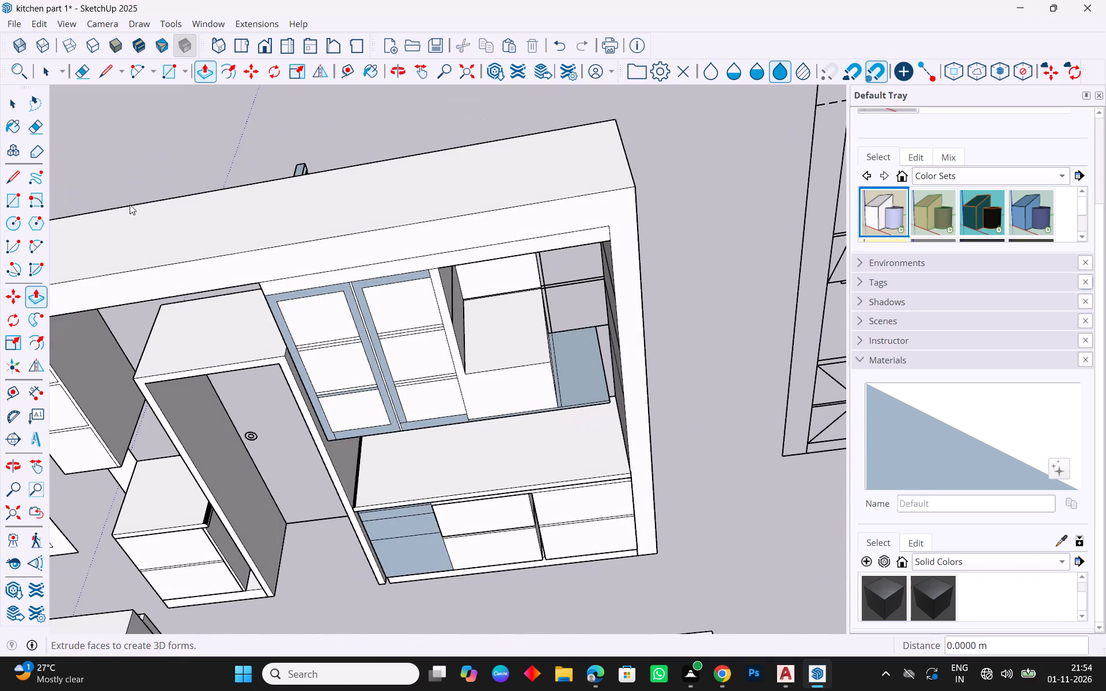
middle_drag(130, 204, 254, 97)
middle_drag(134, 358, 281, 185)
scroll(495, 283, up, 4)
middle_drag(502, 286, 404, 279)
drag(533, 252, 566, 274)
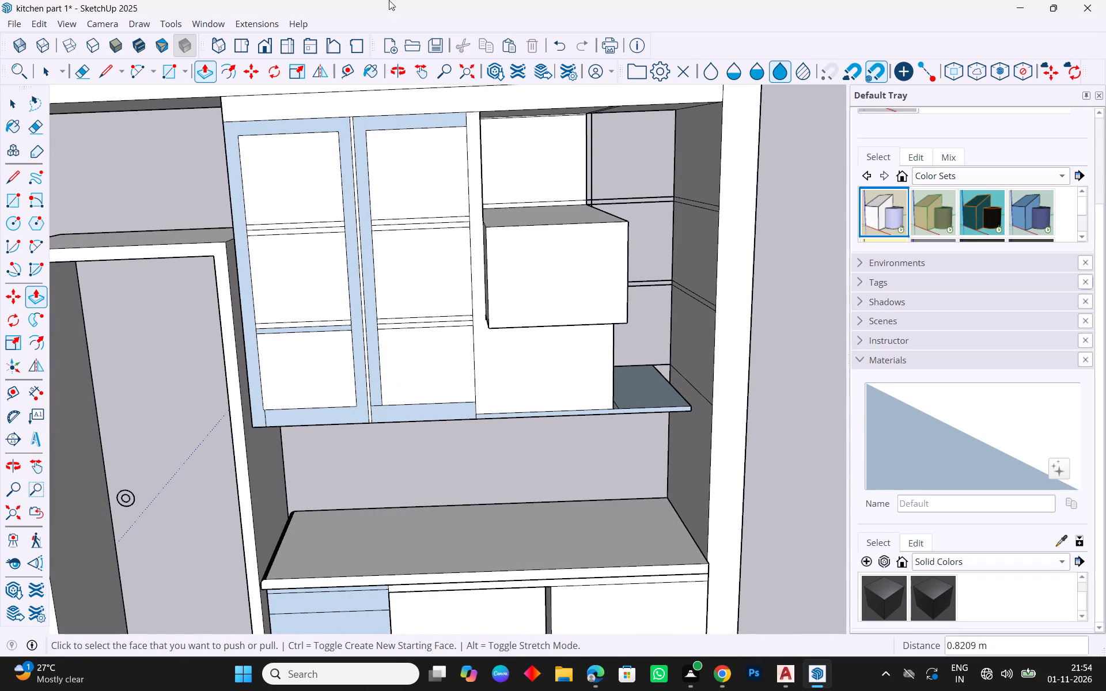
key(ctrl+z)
Push/pull the recessed shelf strip between the third column's bottom and middle compartments forward, flush with the cabinet front.
scroll(1105, 365, up, 3)
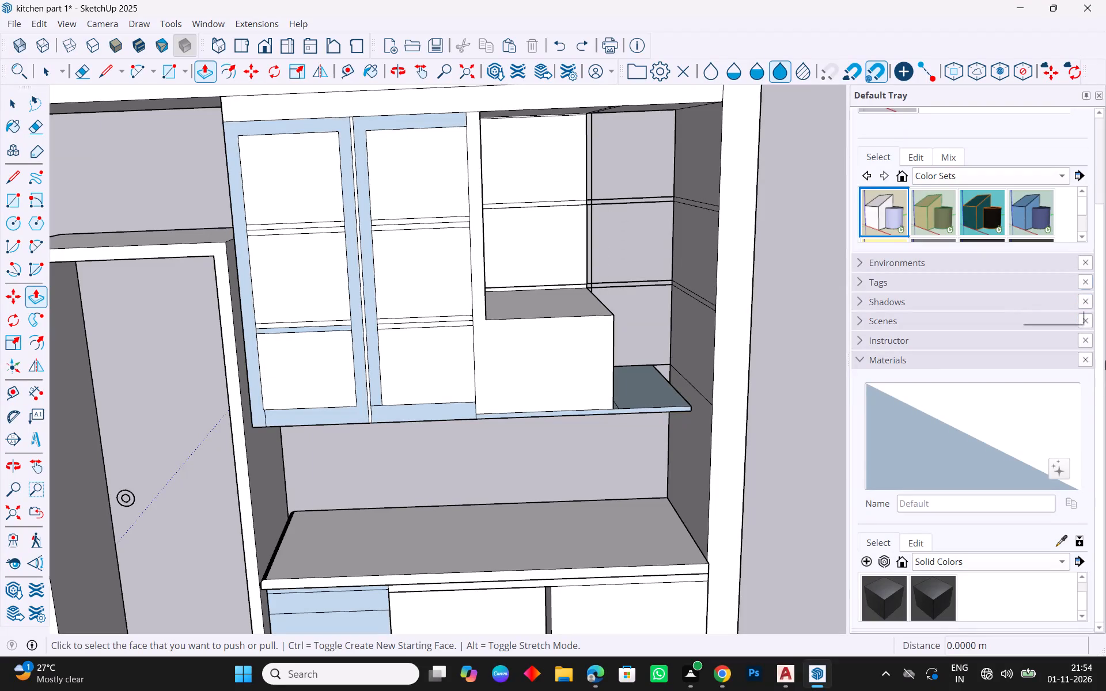
middle_drag(764, 348, 612, 351)
scroll(518, 288, up, 8)
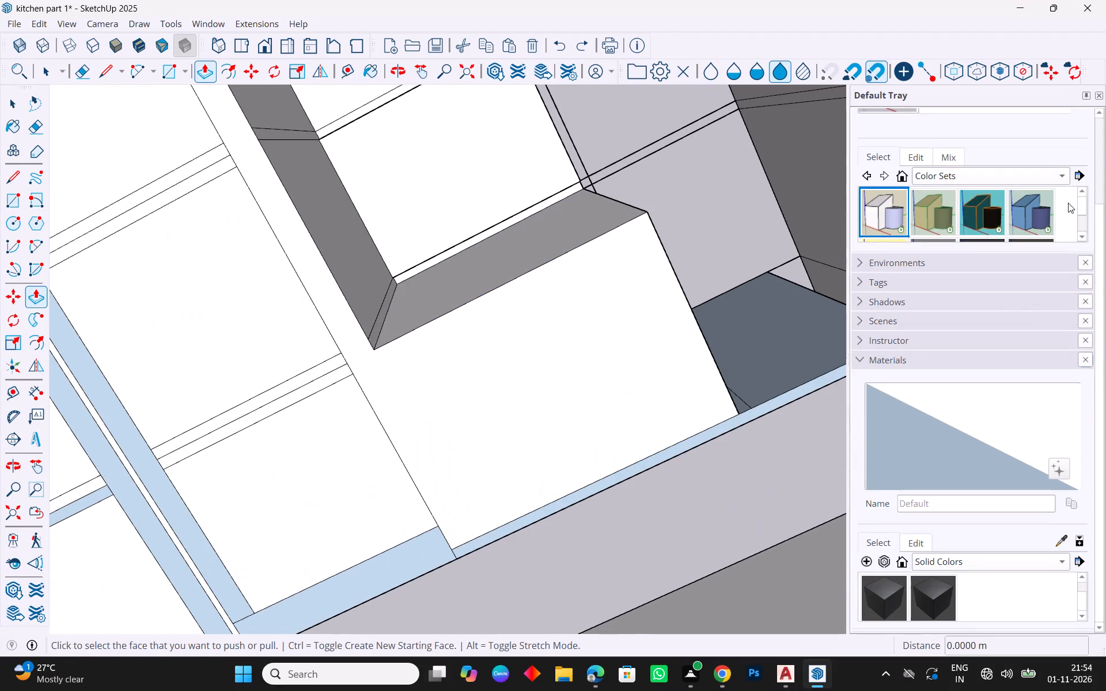
click(511, 252)
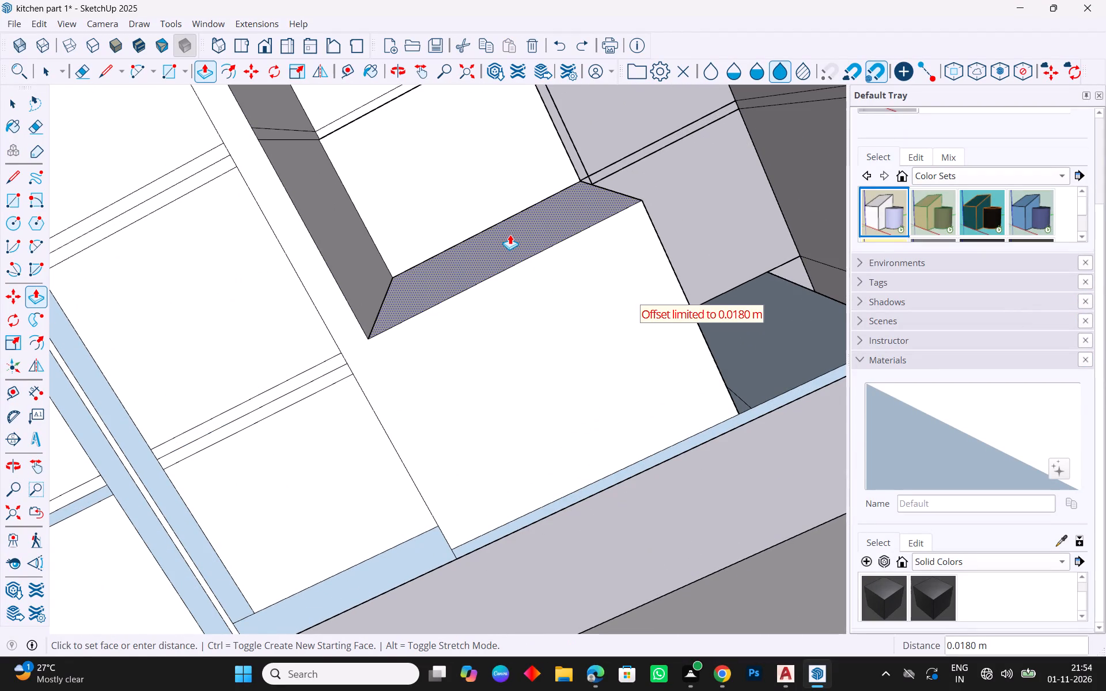
key(ctrl+z)
double_click(502, 223)
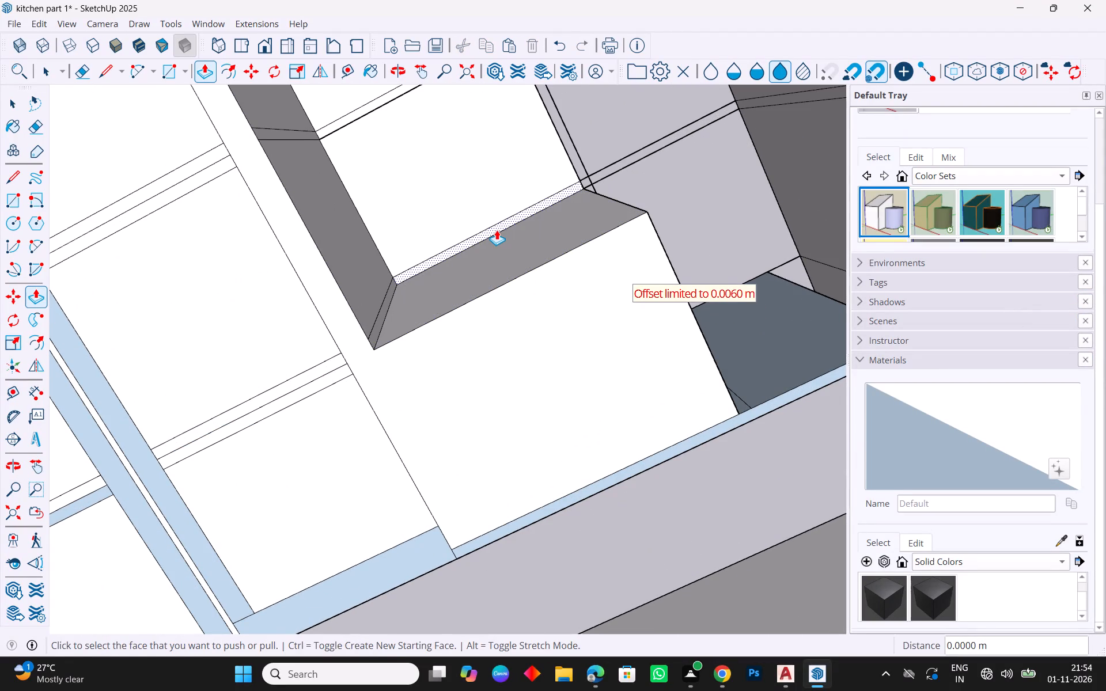
triple_click(497, 230)
click(497, 230)
drag(497, 230, 389, 280)
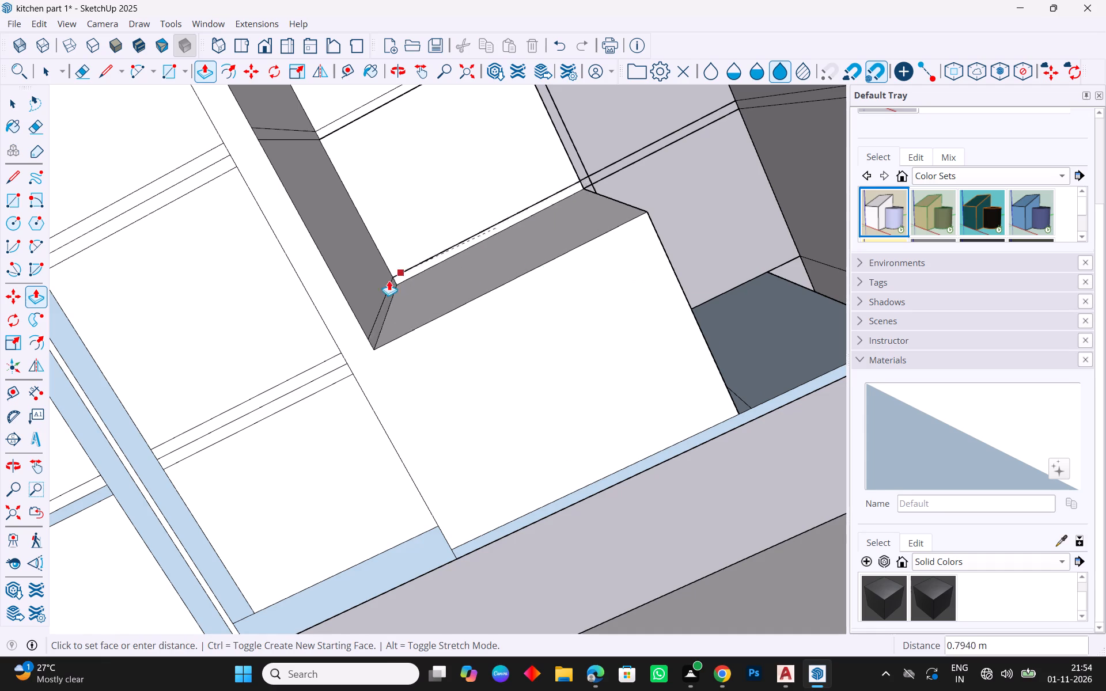
drag(389, 280, 386, 357)
Push/pull the back face of the third column's middle compartment forward until it is flush with the cabinet front.
scroll(404, 333, down, 4)
double_click(418, 226)
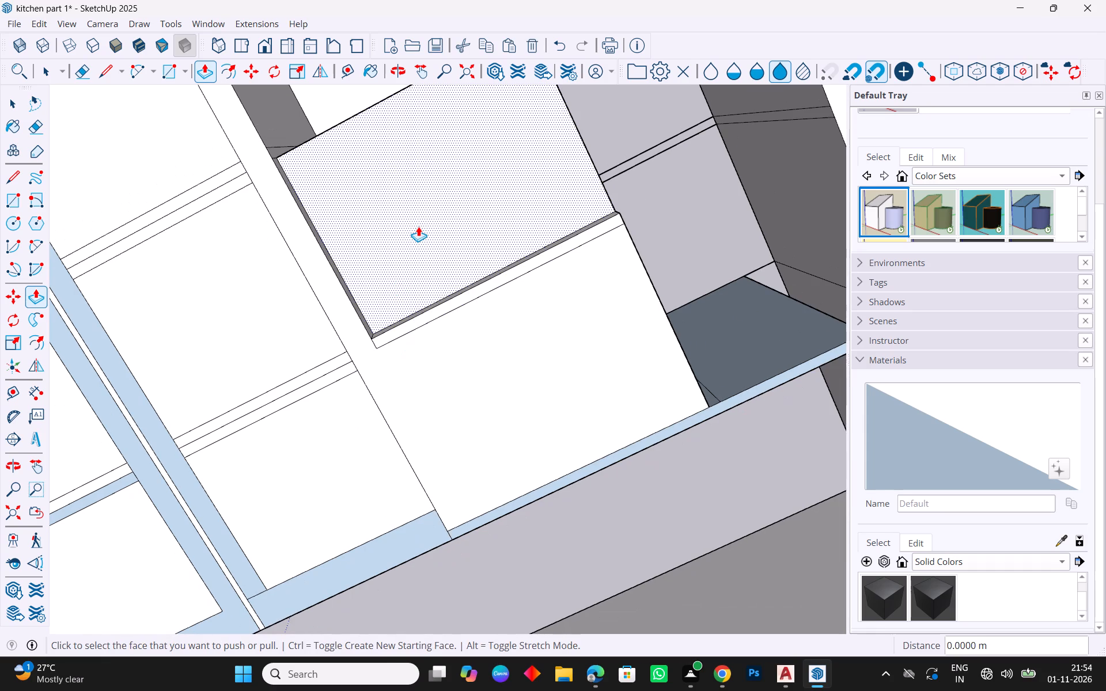
scroll(359, 347, up, 4)
scroll(429, 302, up, 4)
click(393, 303)
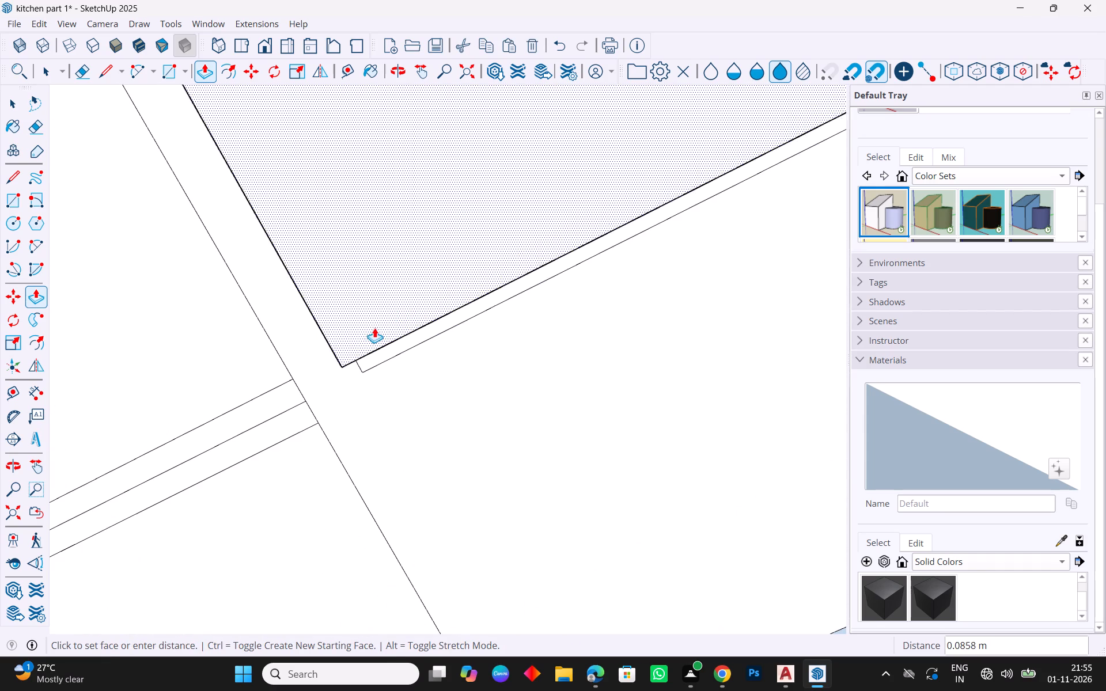
scroll(352, 337, up, 2)
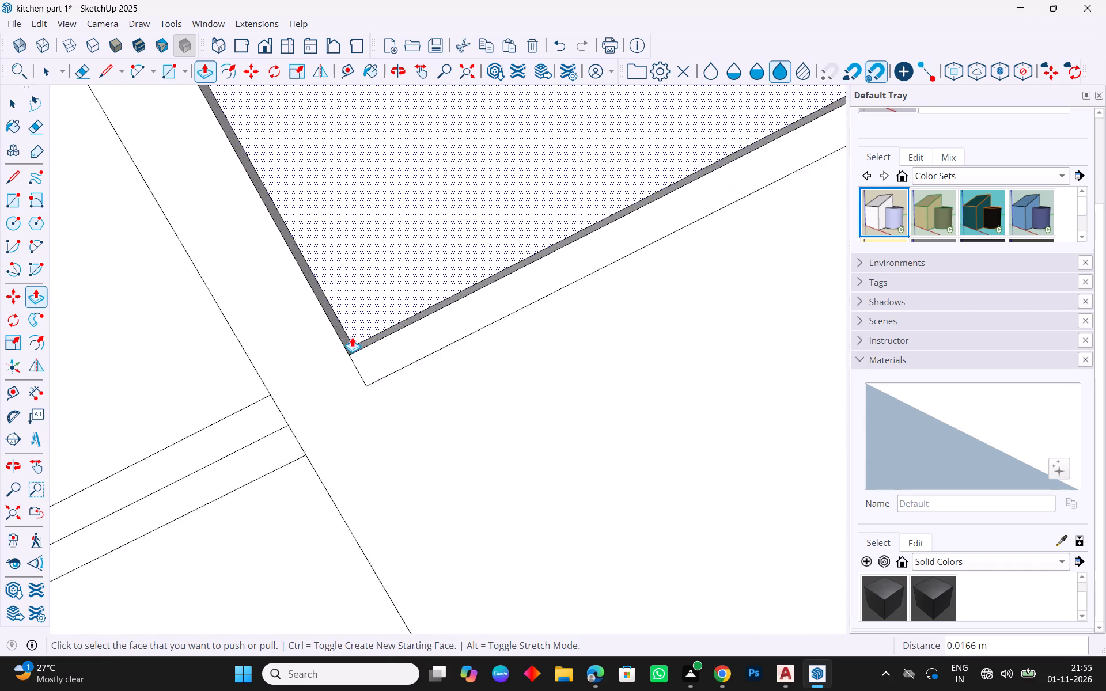
scroll(352, 337, up, 8)
drag(361, 335, 351, 366)
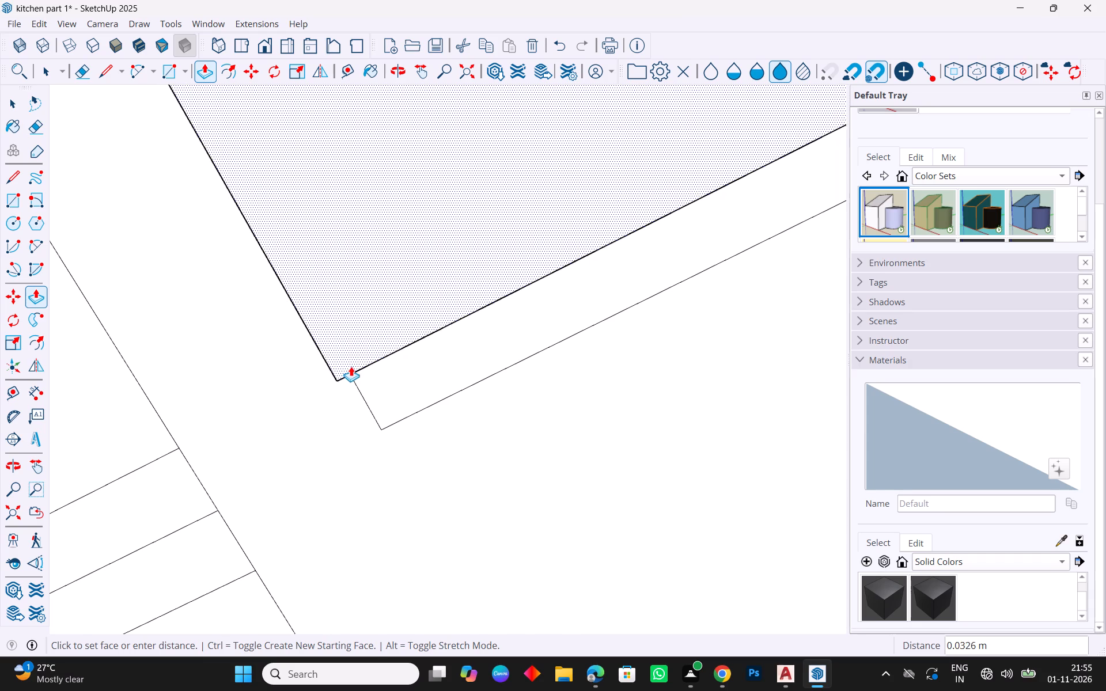
drag(351, 366, 351, 366)
scroll(340, 384, up, 5)
drag(388, 344, 410, 322)
Push/pull the third column's upper shelf strip flush with the front and its top compartment's back face forward 0.6 m.
scroll(330, 439, down, 2)
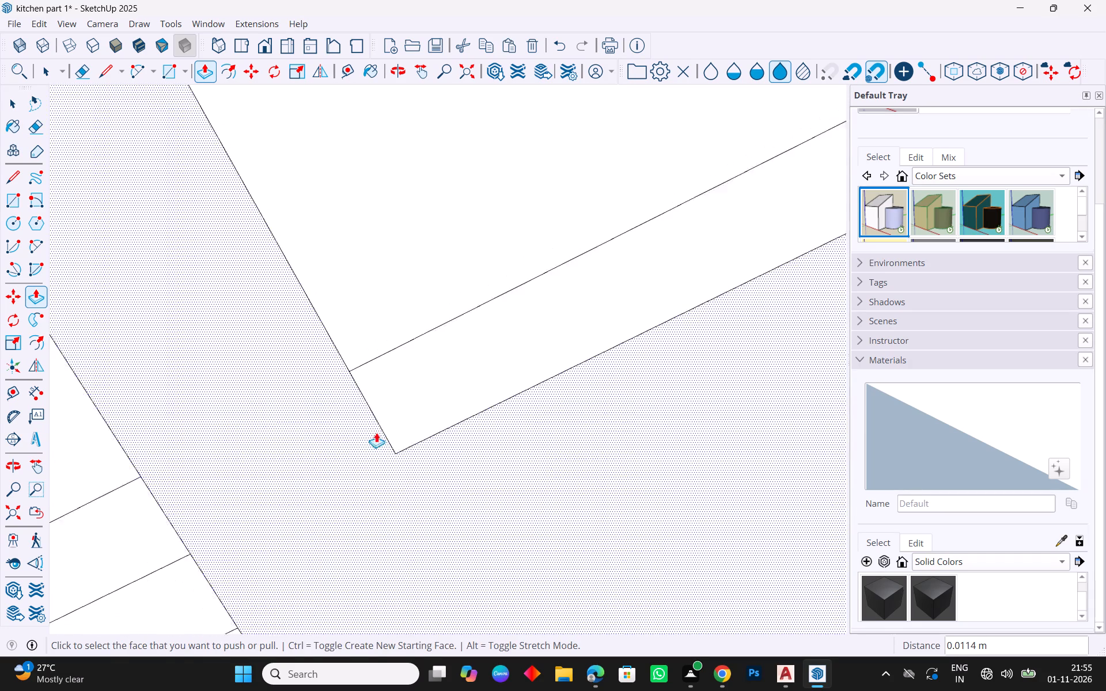
scroll(376, 432, down, 13)
scroll(429, 415, down, 13)
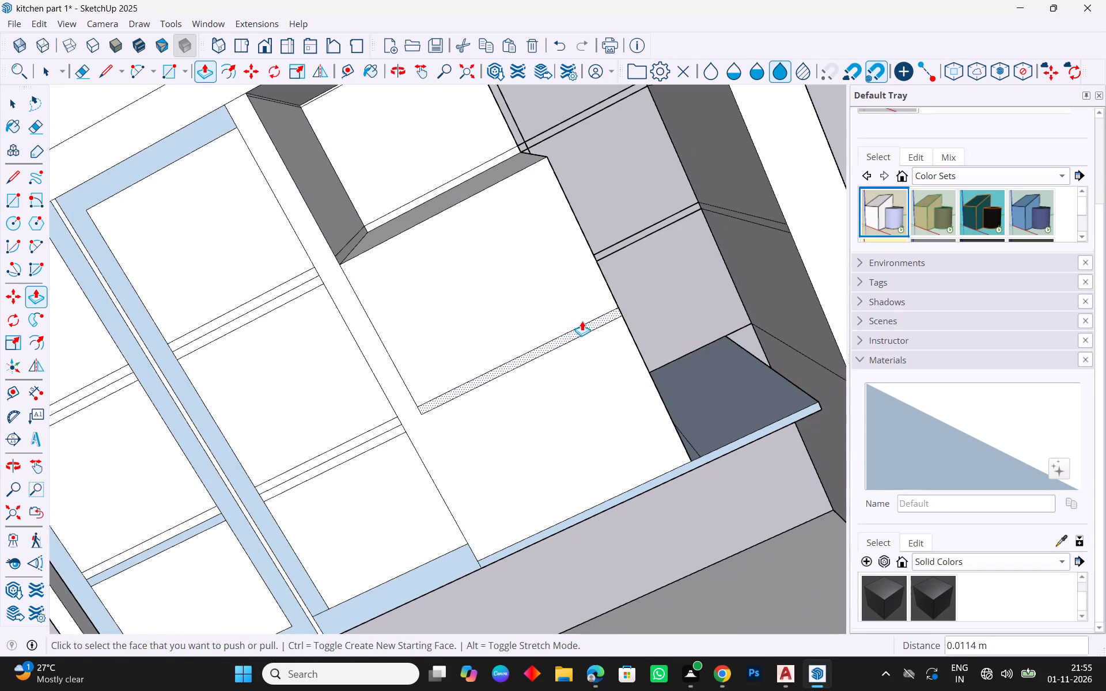
middle_click(590, 318)
scroll(486, 363, down, 1)
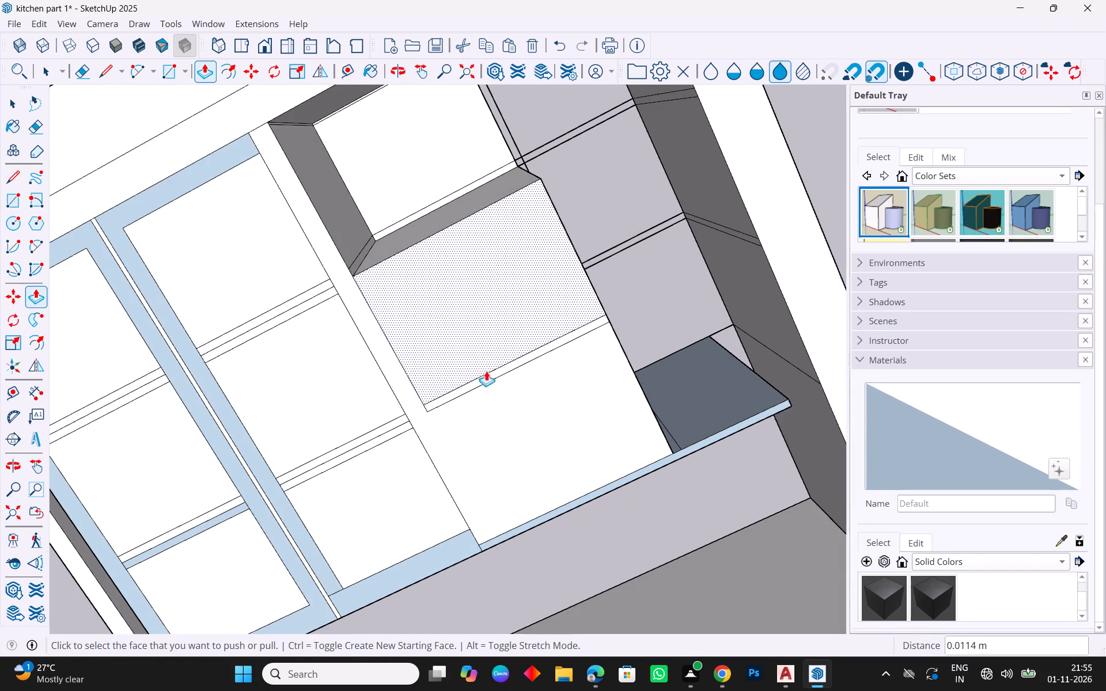
scroll(486, 371, down, 1)
scroll(426, 219, up, 3)
double_click(427, 226)
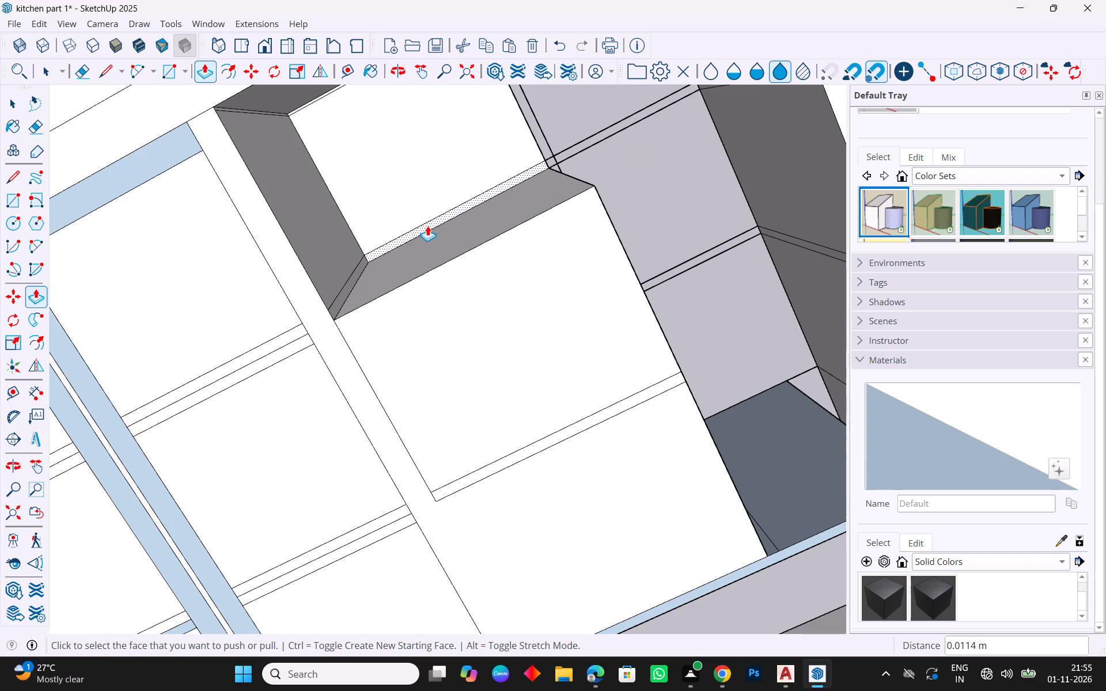
click(427, 226)
click(415, 229)
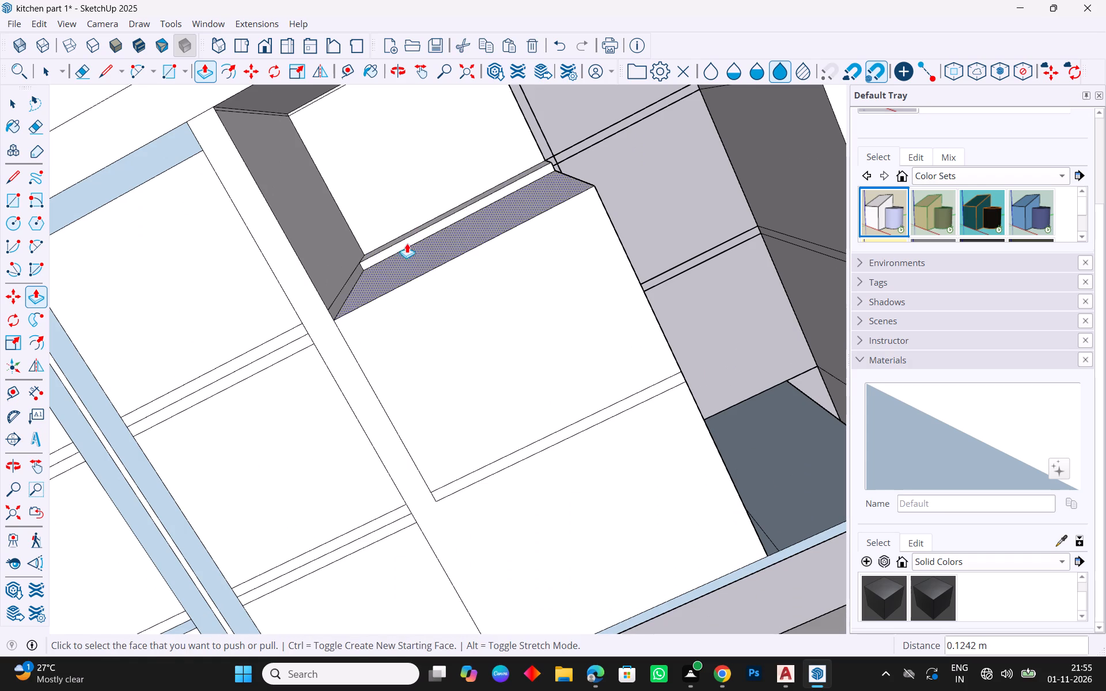
drag(408, 242, 605, 215)
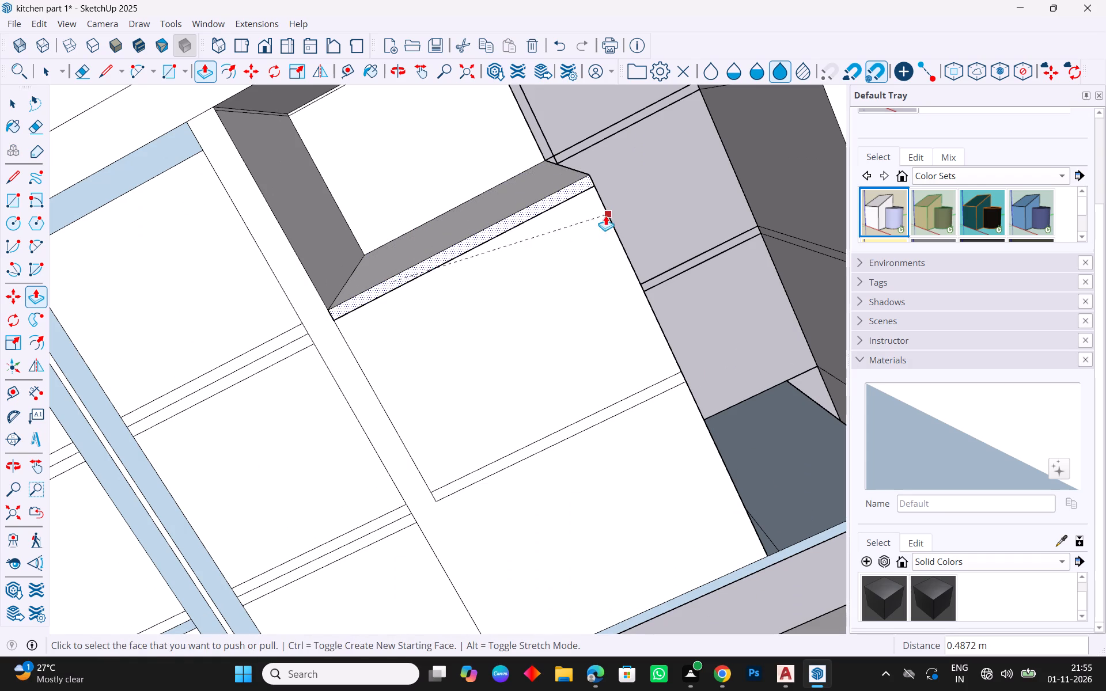
drag(408, 187, 586, 191)
Push/pull the end face of the narrow gap above the third column's top compartment along its length, filling the gap.
scroll(381, 300, down, 3)
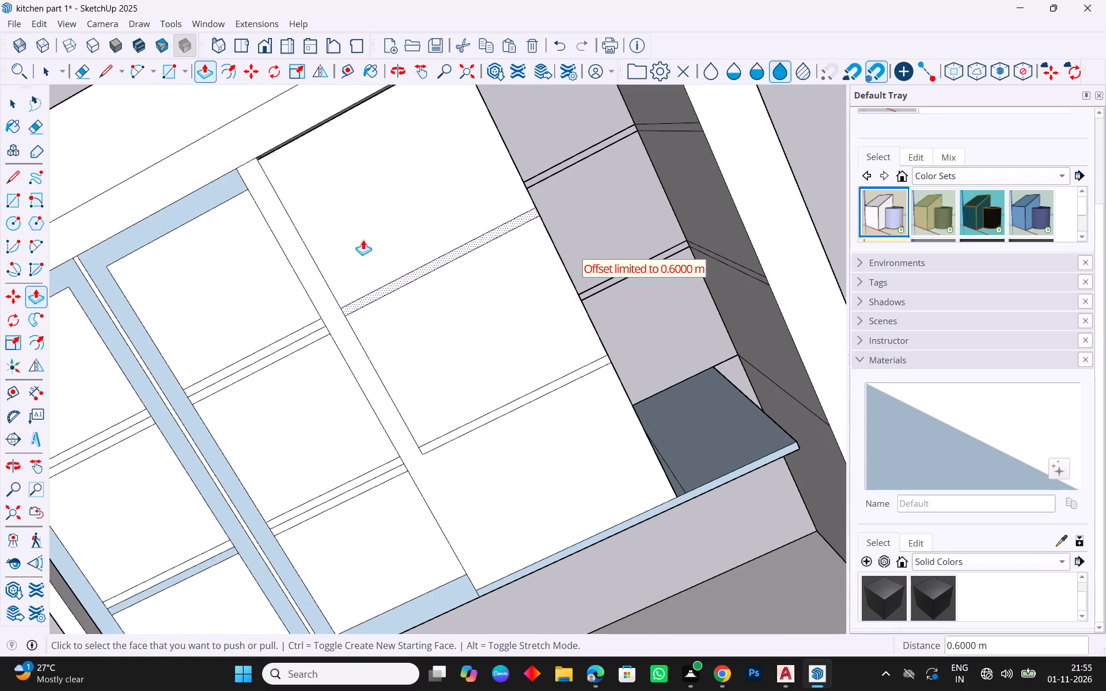
middle_drag(311, 119, 258, 192)
scroll(260, 188, up, 4)
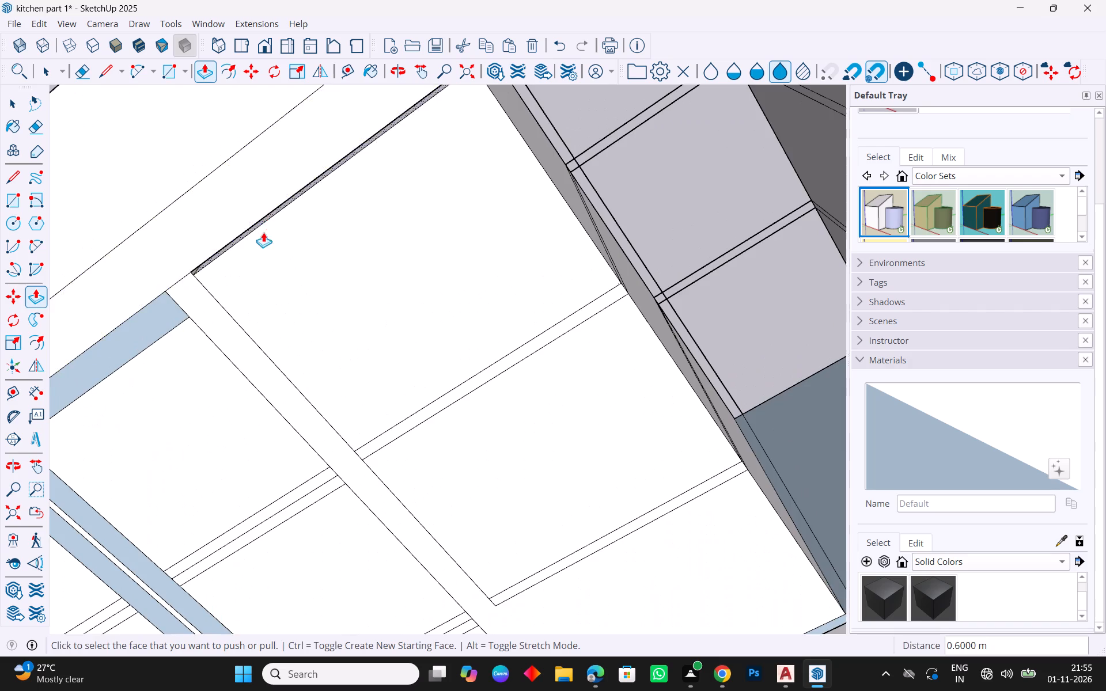
scroll(262, 235, up, 1)
middle_drag(264, 205, 264, 147)
scroll(183, 183, up, 8)
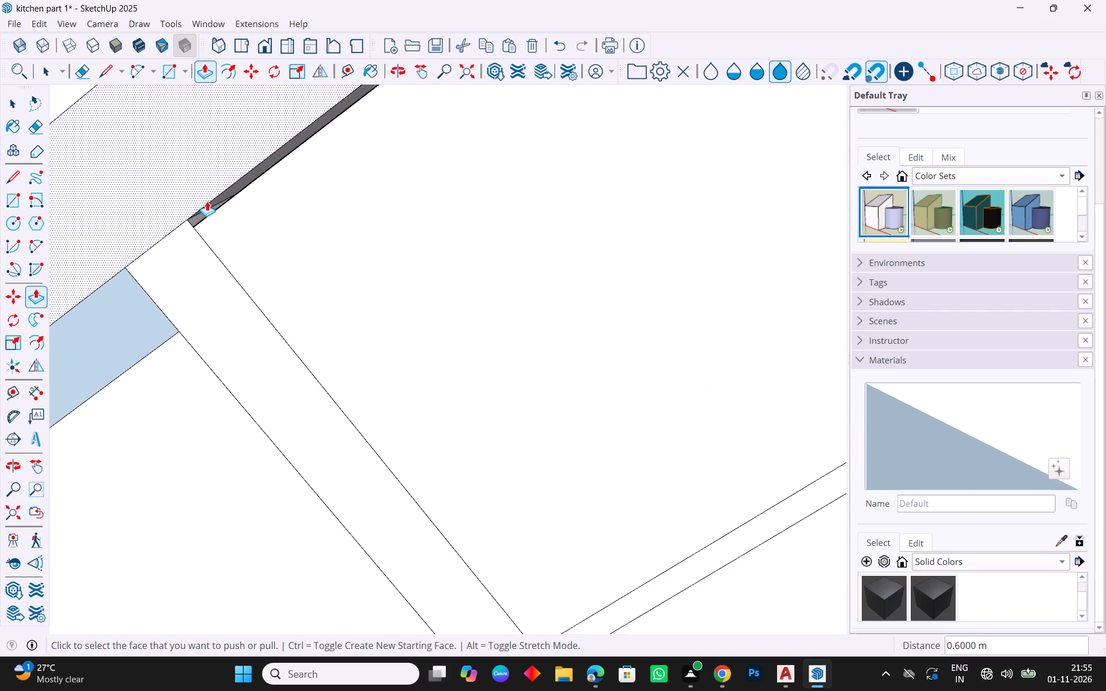
scroll(207, 201, up, 4)
double_click(189, 227)
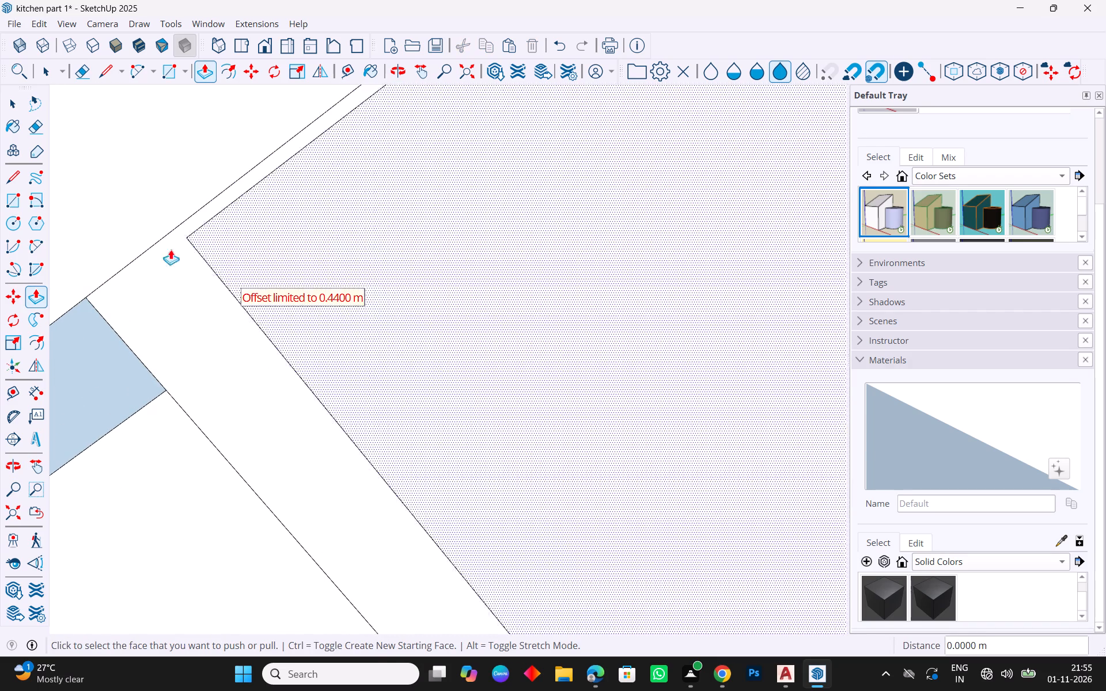
Delete the leftover edge along the upper side of the third column's top compartment.
scroll(164, 249, down, 2)
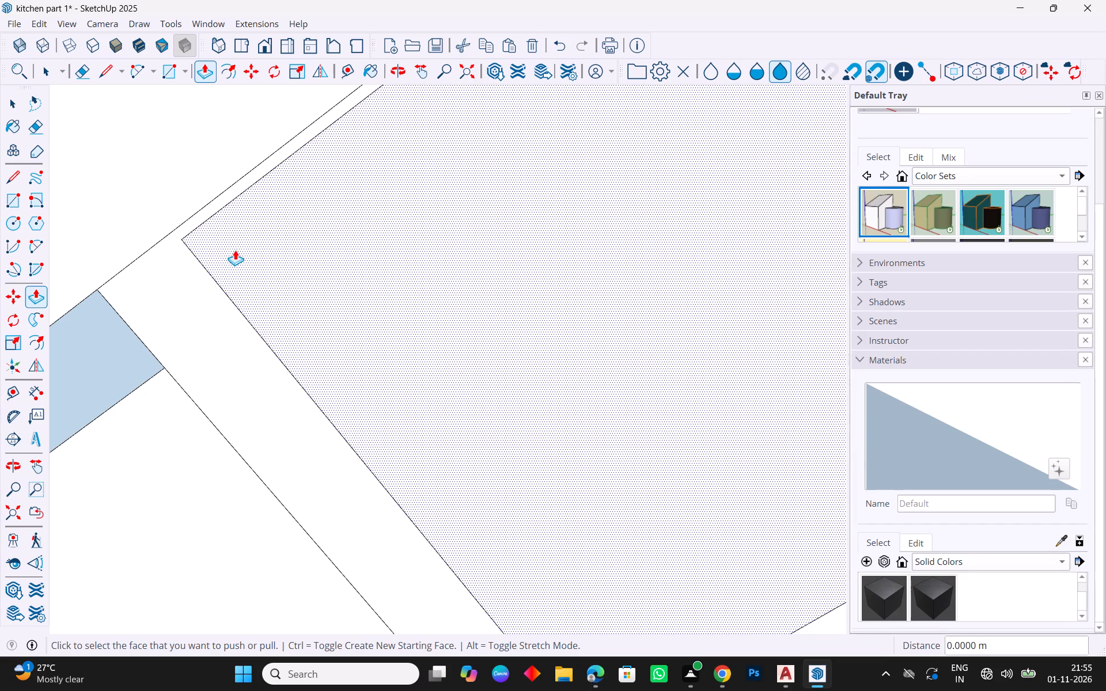
scroll(213, 278, down, 12)
middle_drag(271, 430, 244, 379)
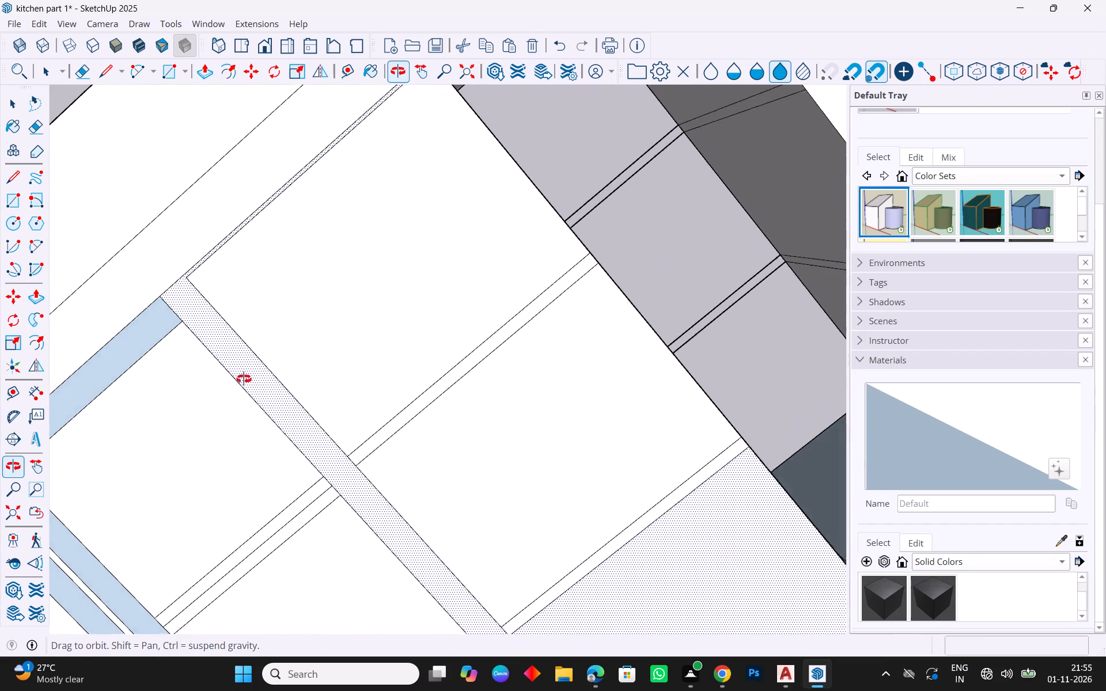
middle_drag(244, 379, 243, 378)
scroll(236, 373, down, 2)
scroll(154, 326, down, 7)
scroll(218, 272, up, 7)
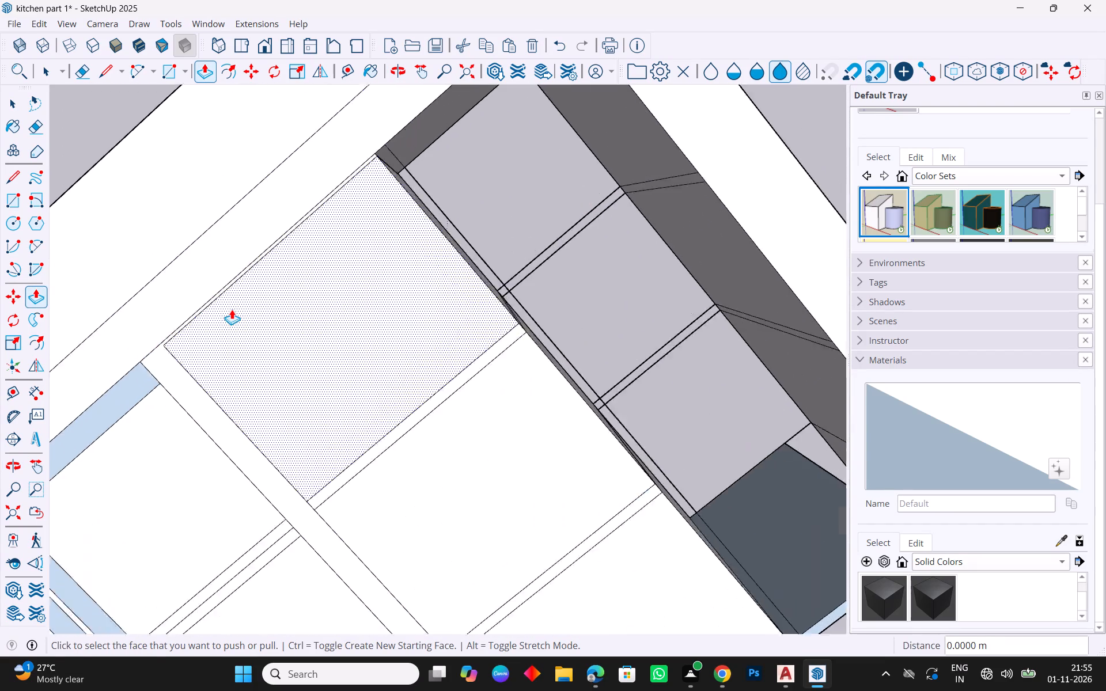
scroll(232, 309, up, 2)
key(Escape)
key(space)
scroll(162, 322, up, 4)
click(167, 344)
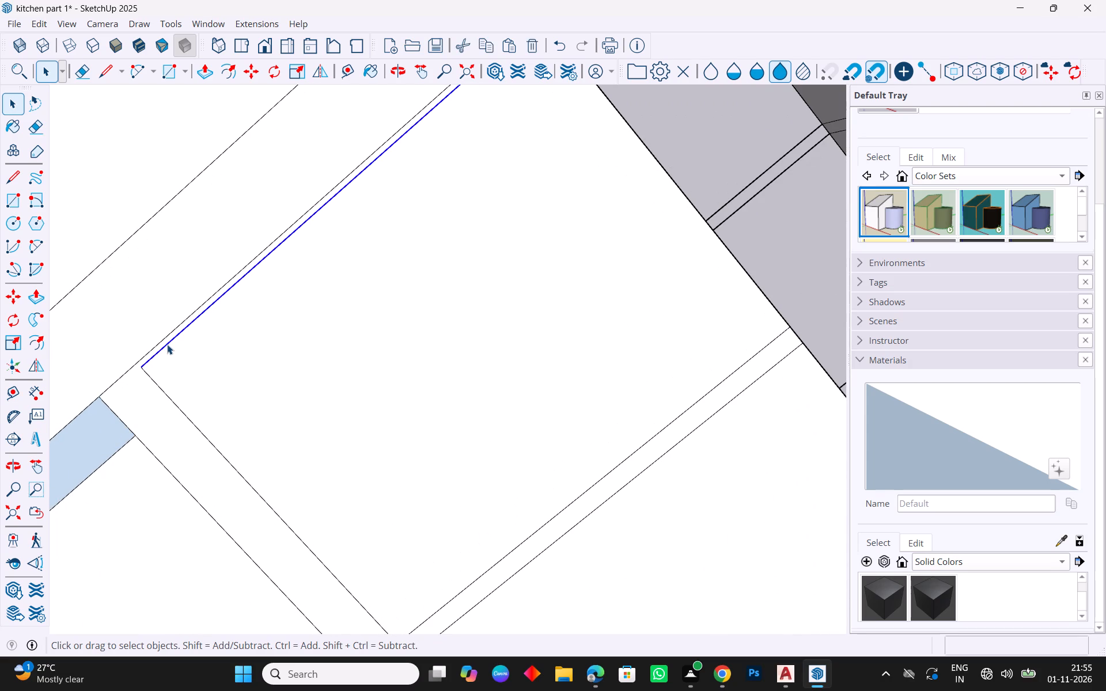
key(Delete)
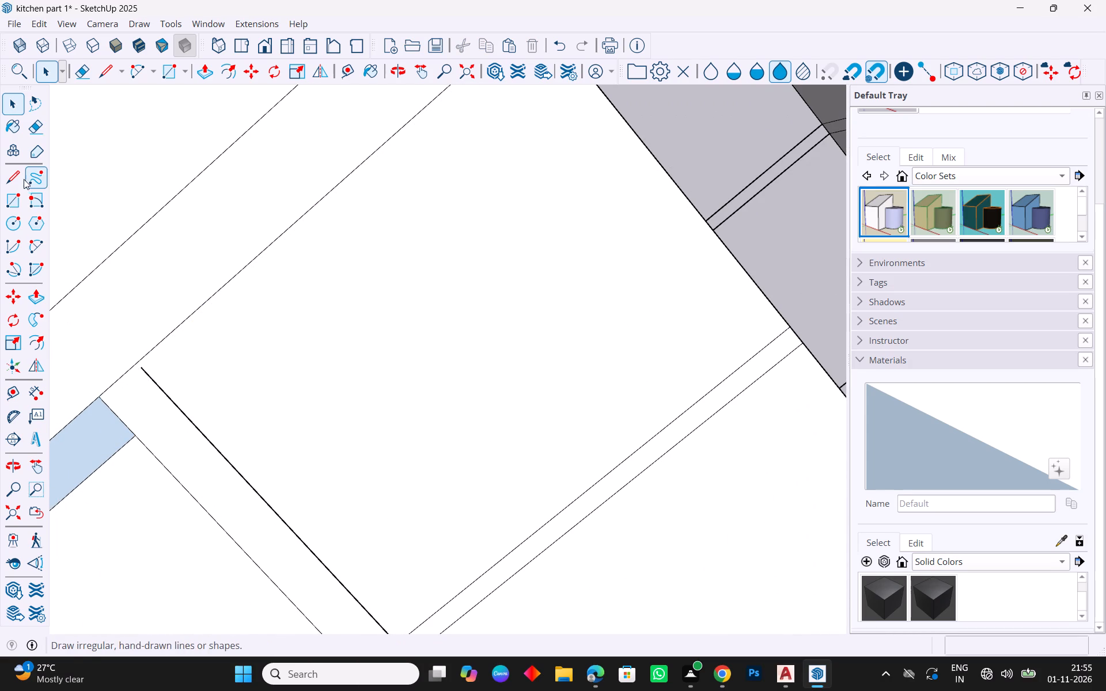
Draw a short line, about 0.01 m, from the third column divider's open edge end to the cabinet's upper boundary edge.
click(17, 184)
drag(145, 371, 134, 365)
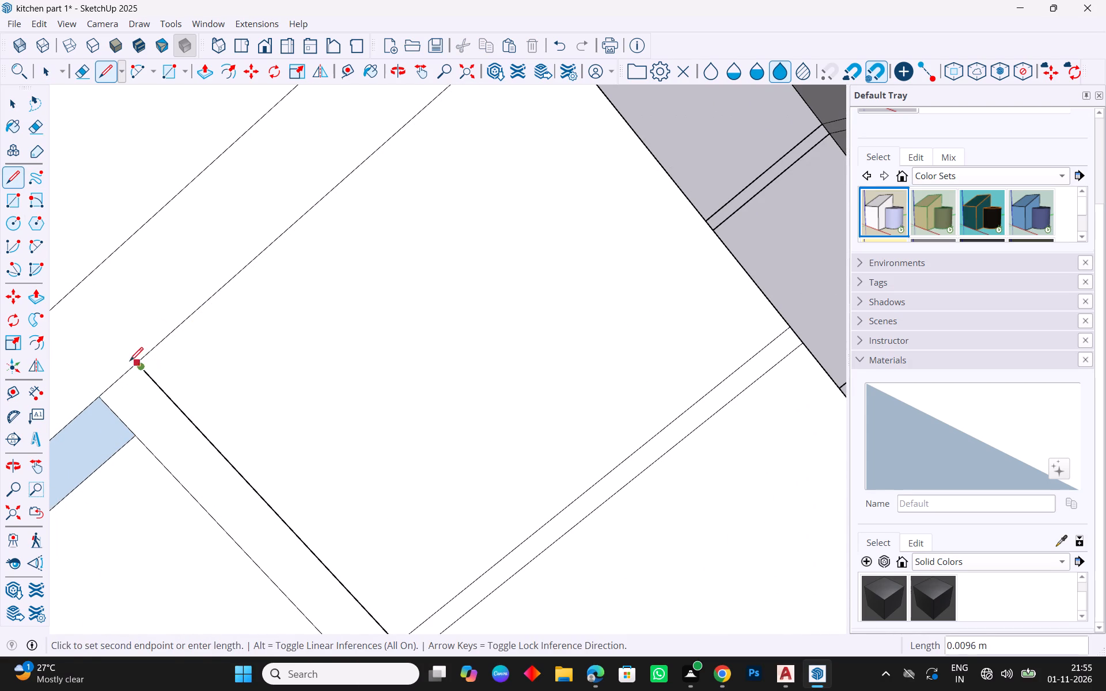
scroll(138, 384, up, 7)
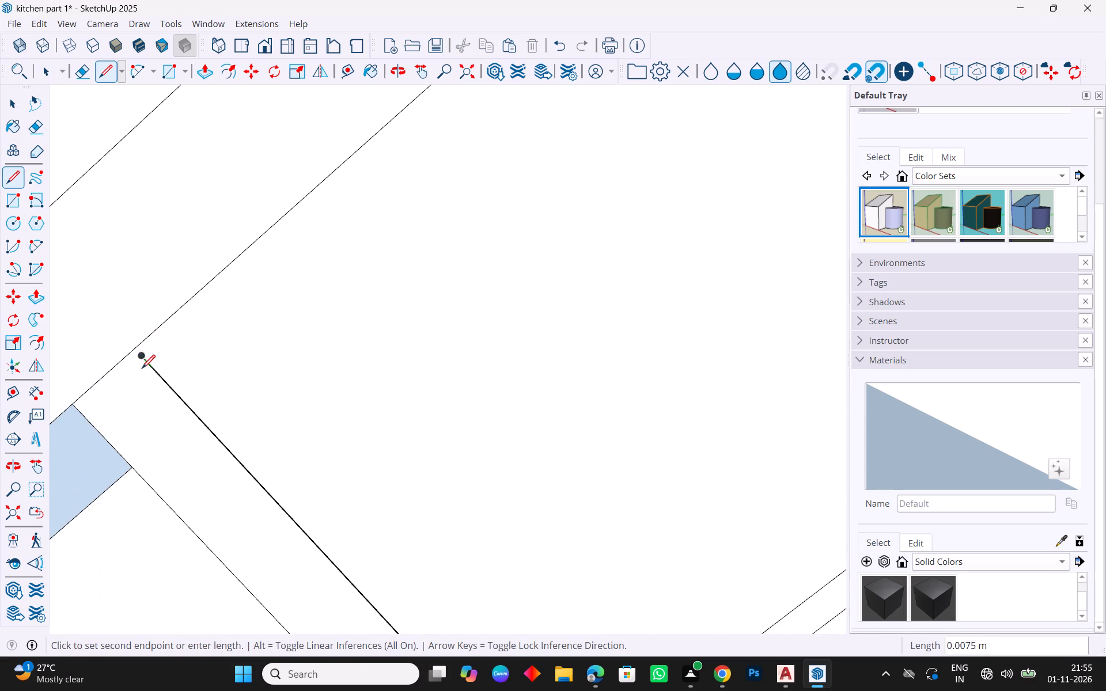
scroll(142, 370, up, 2)
click(130, 340)
scroll(131, 340, down, 11)
key(Escape)
key(Escape)
key(Escape)
key(Escape)
key(Escape)
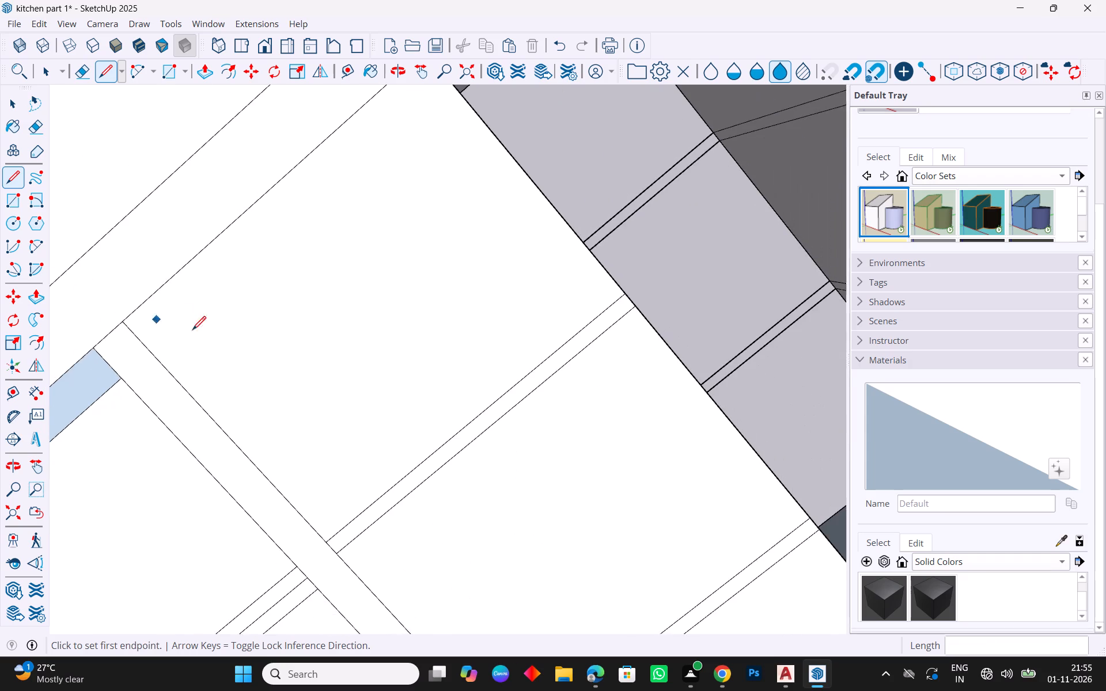
scroll(192, 331, down, 4)
key(Escape)
key(space)
Examine the filled third column and the open fourth column beside it from several angles.
scroll(309, 369, down, 9)
middle_drag(563, 514, 410, 546)
scroll(469, 484, down, 4)
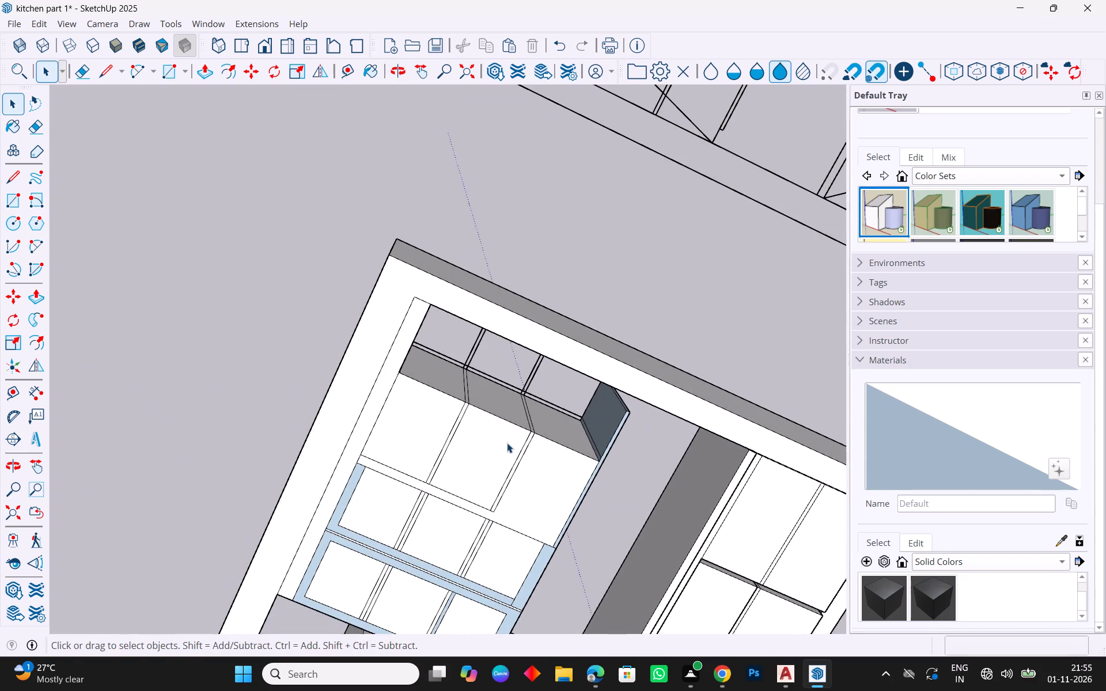
middle_drag(297, 518, 642, 310)
middle_drag(361, 605, 119, 366)
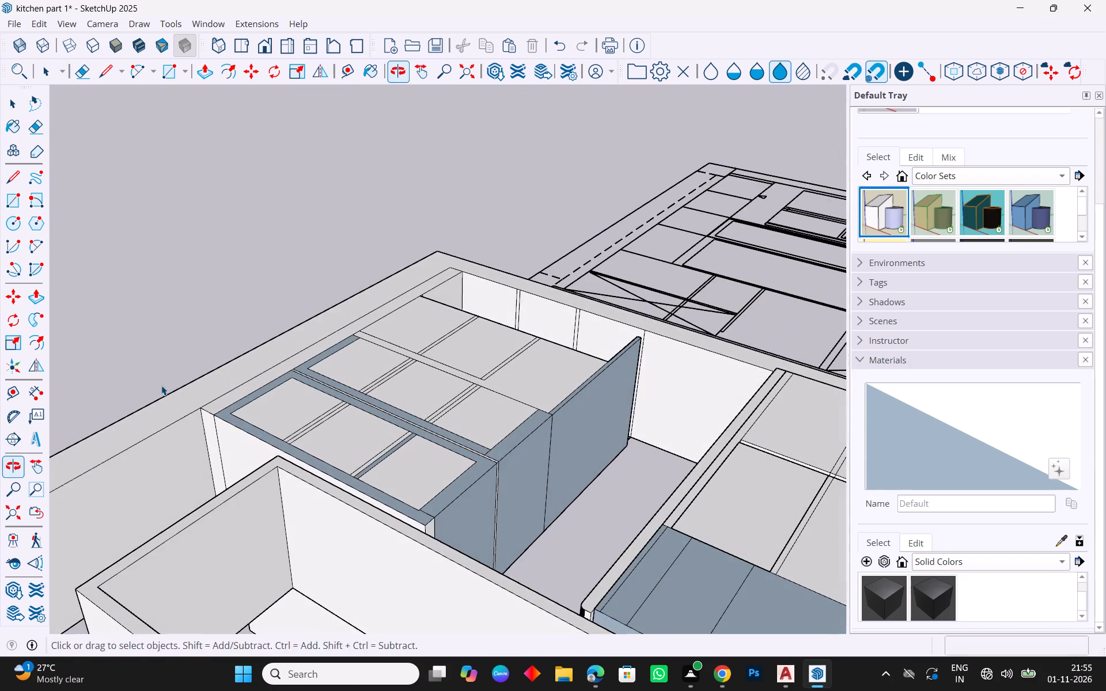
middle_drag(673, 533, 259, 601)
middle_drag(598, 456, 647, 625)
scroll(630, 564, up, 4)
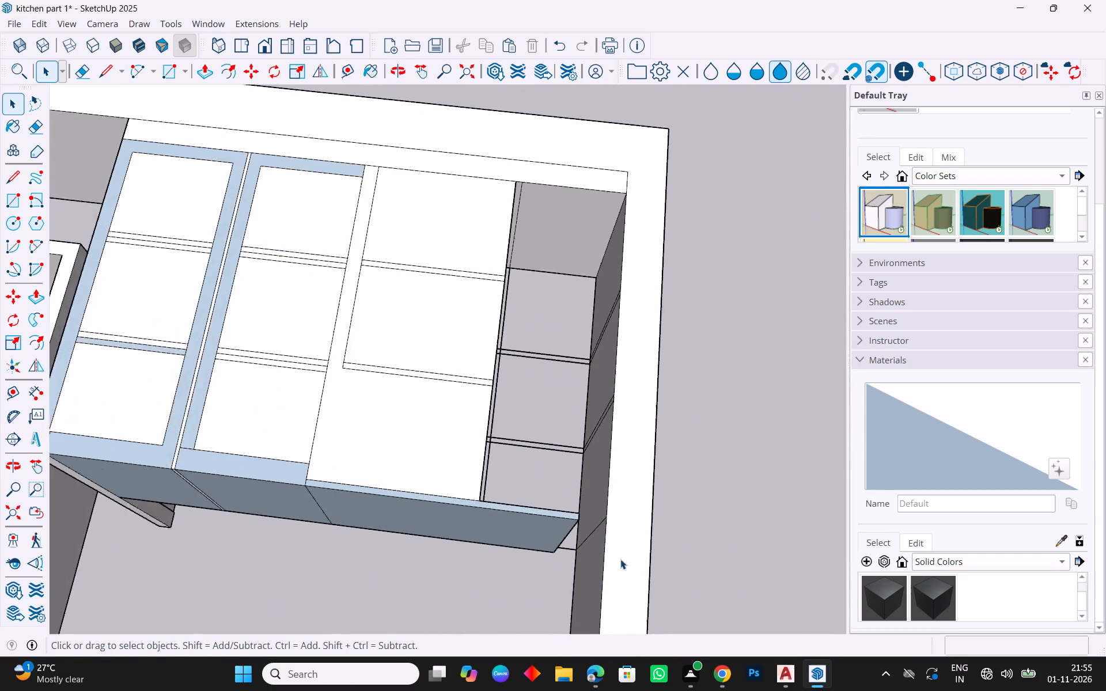
scroll(620, 559, up, 1)
scroll(561, 500, up, 4)
middle_drag(551, 480, 641, 596)
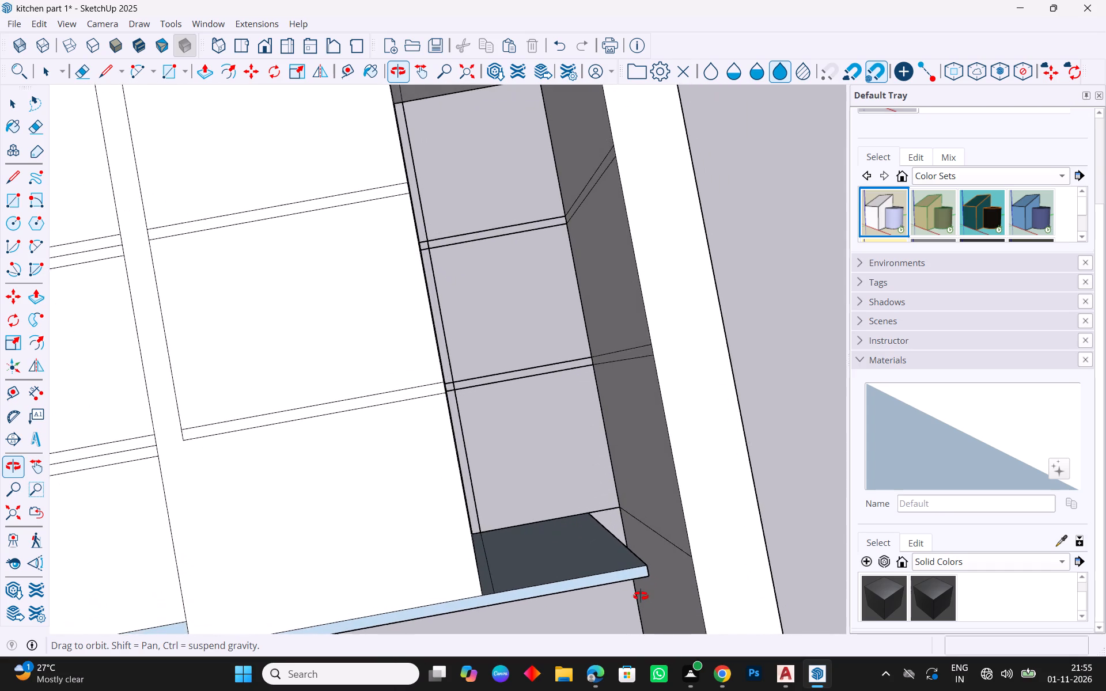
middle_drag(641, 596, 638, 565)
scroll(585, 560, down, 3)
scroll(339, 394, down, 4)
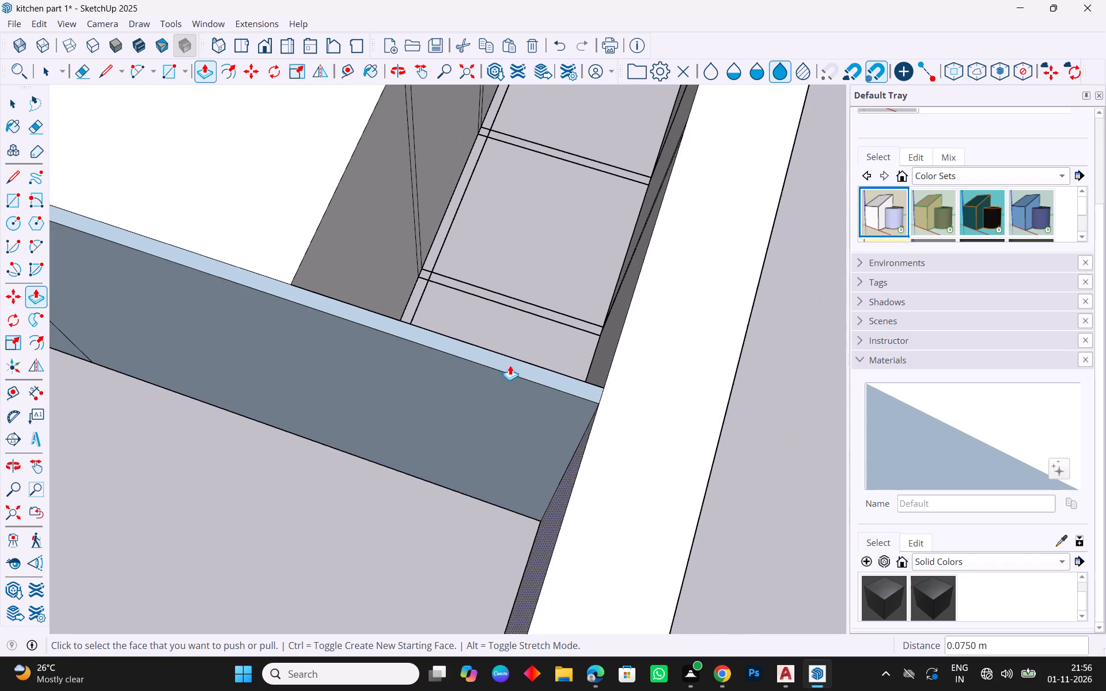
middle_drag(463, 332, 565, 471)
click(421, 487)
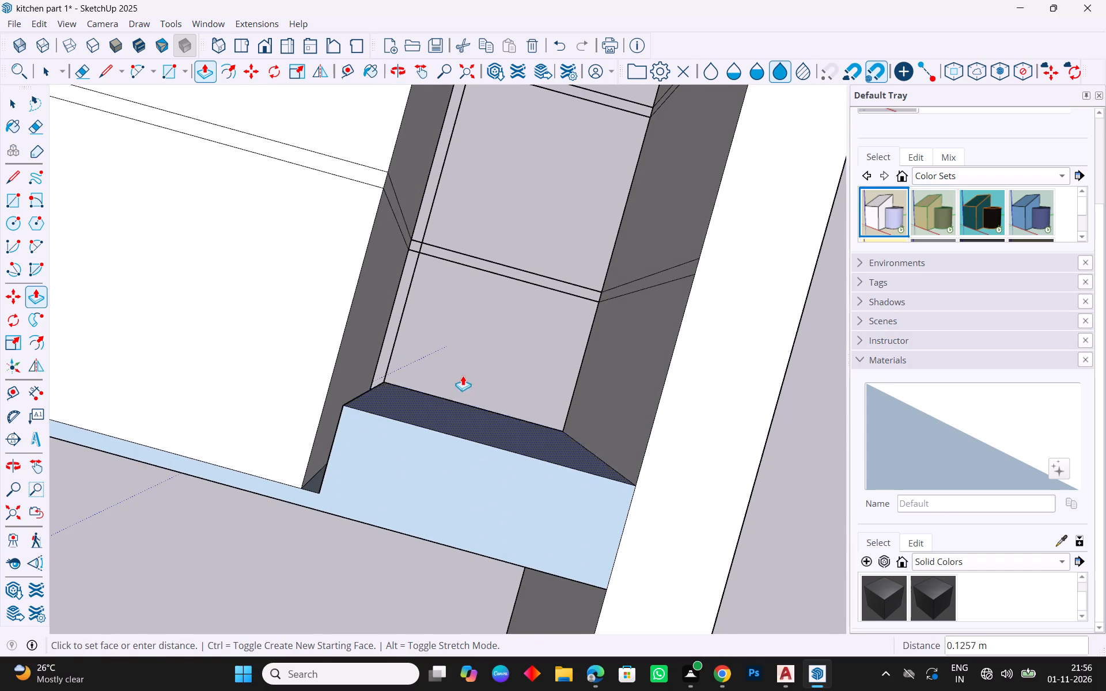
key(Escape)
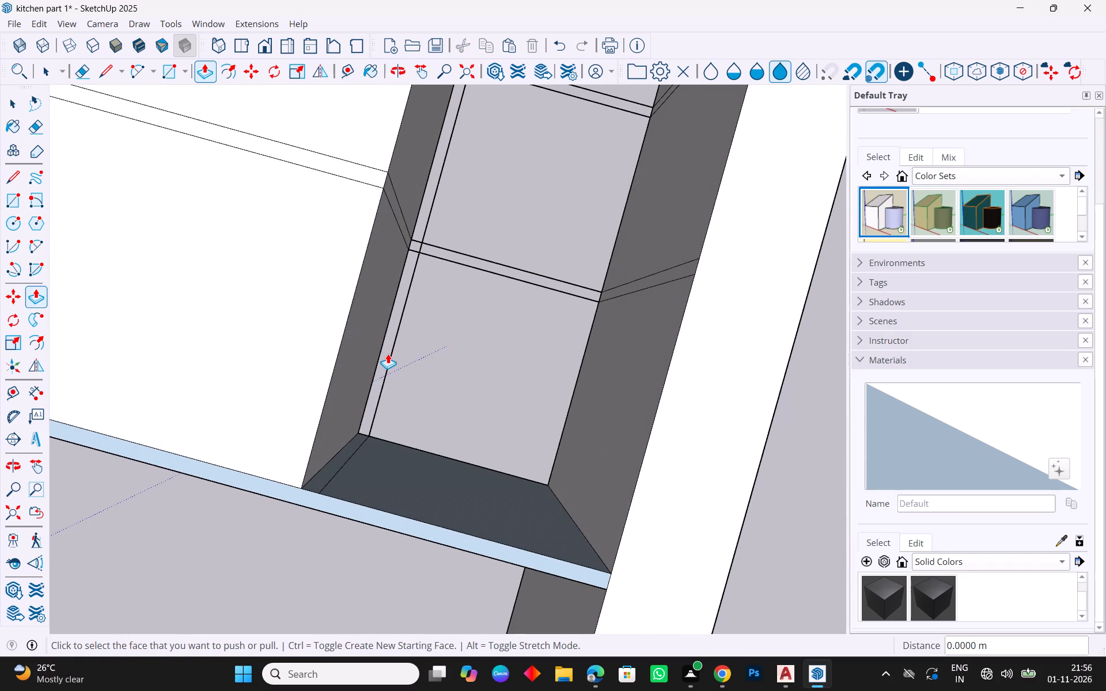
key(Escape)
Draw a line about 0.34 m long extending the divider edge from the third column's lower shelf to the base strip.
scroll(474, 398, down, 8)
middle_drag(599, 461, 635, 355)
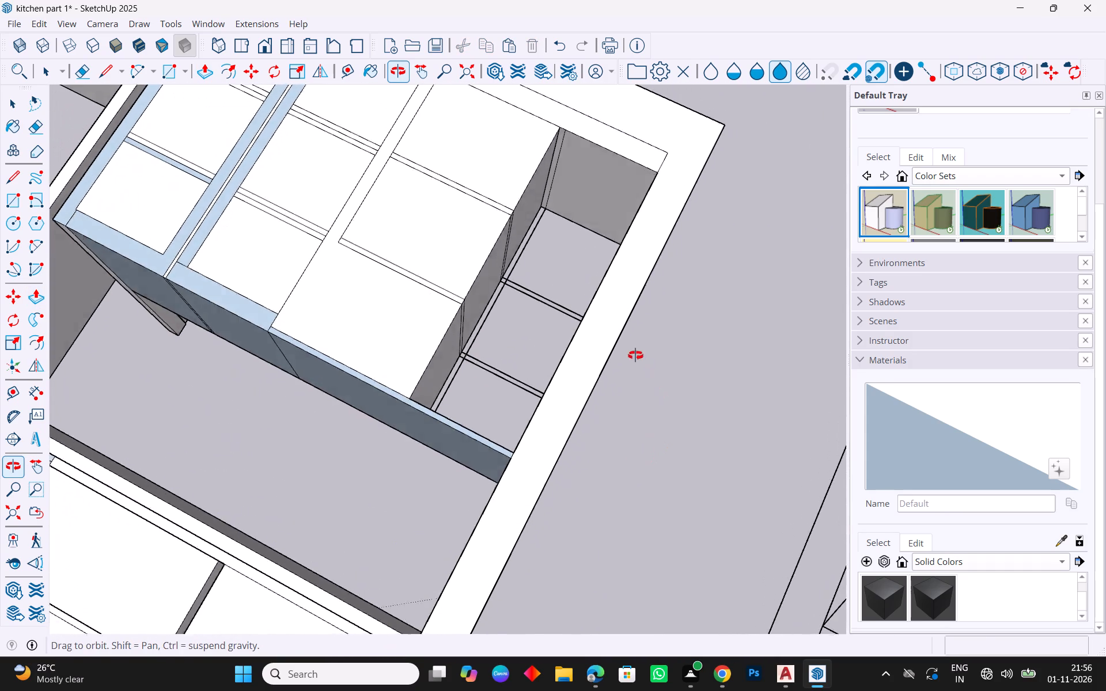
middle_drag(635, 355, 635, 355)
middle_drag(433, 470, 656, 503)
middle_drag(293, 245, 228, 202)
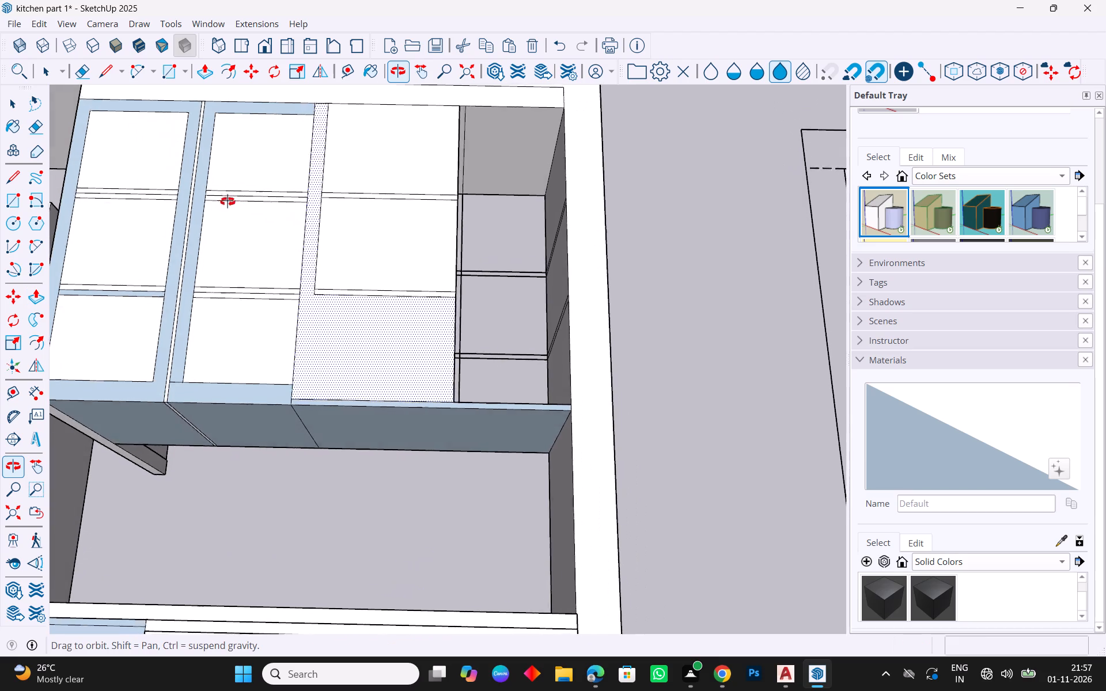
middle_drag(228, 202, 222, 200)
key(Escape)
click(23, 176)
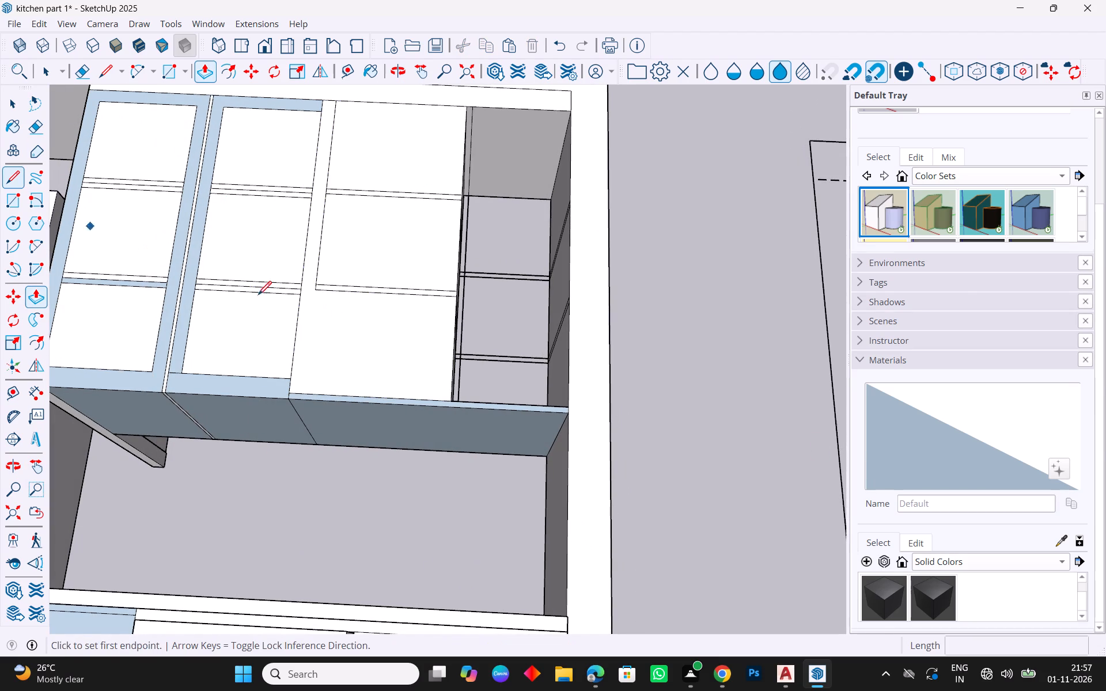
click(312, 291)
click(305, 394)
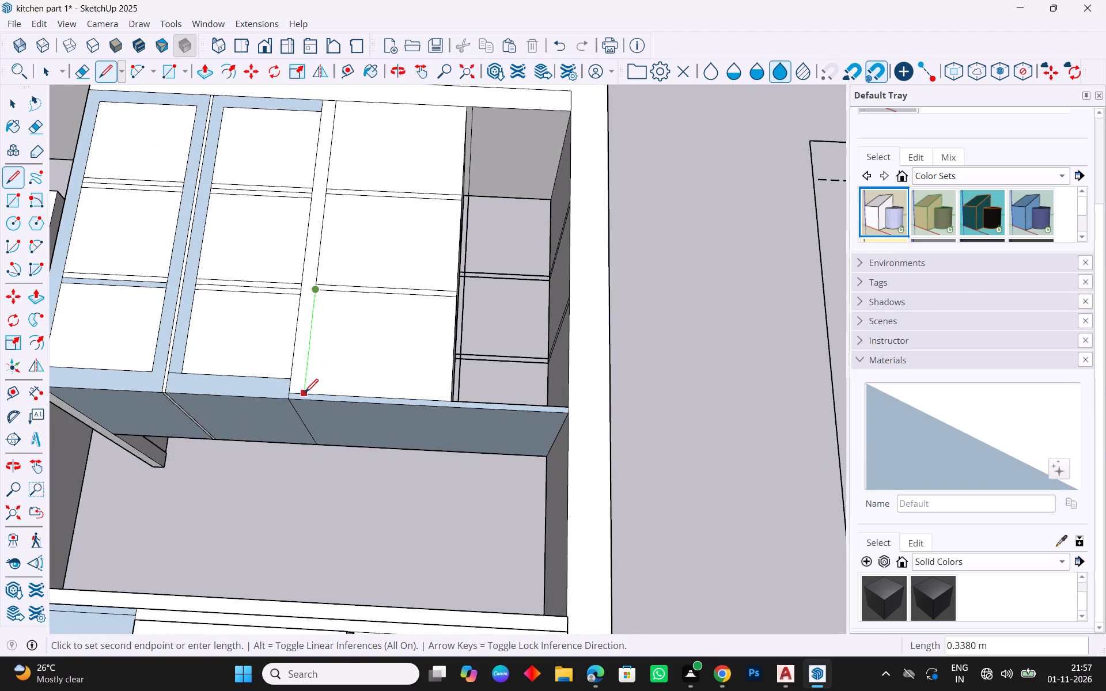
key(Escape)
key(space)
Draw a rectangle 0.02 m wide over the narrow strip at the fourth column's back, running along the third column's full height.
middle_drag(536, 323, 385, 301)
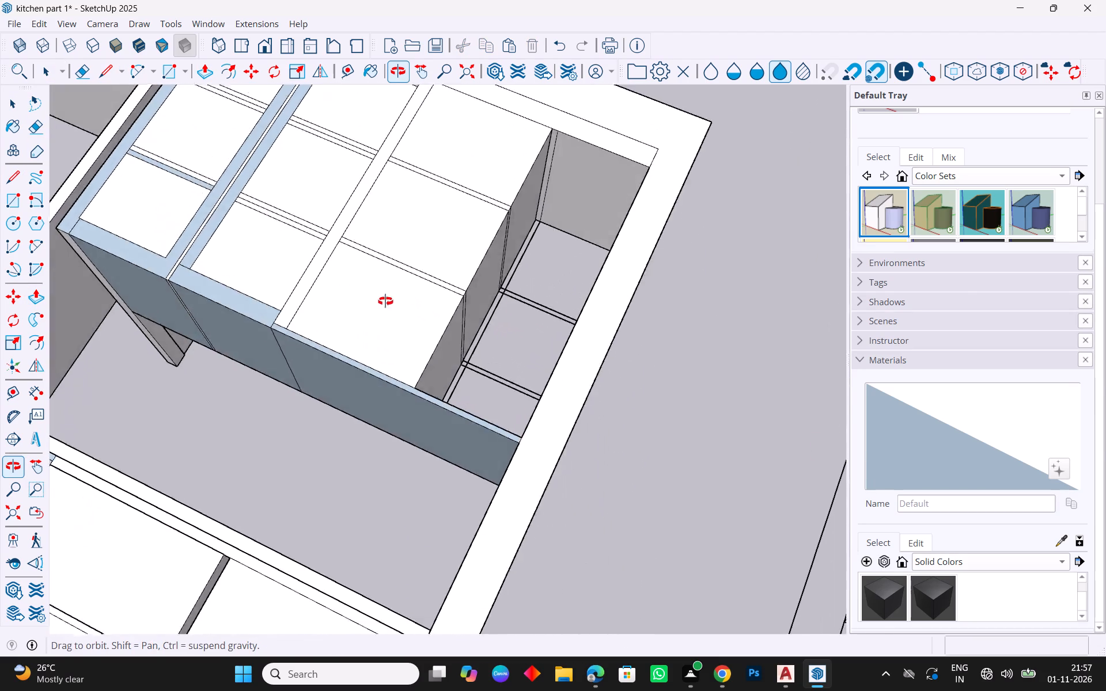
middle_drag(385, 301, 351, 280)
scroll(520, 346, up, 4)
middle_drag(443, 392, 517, 410)
key(Escape)
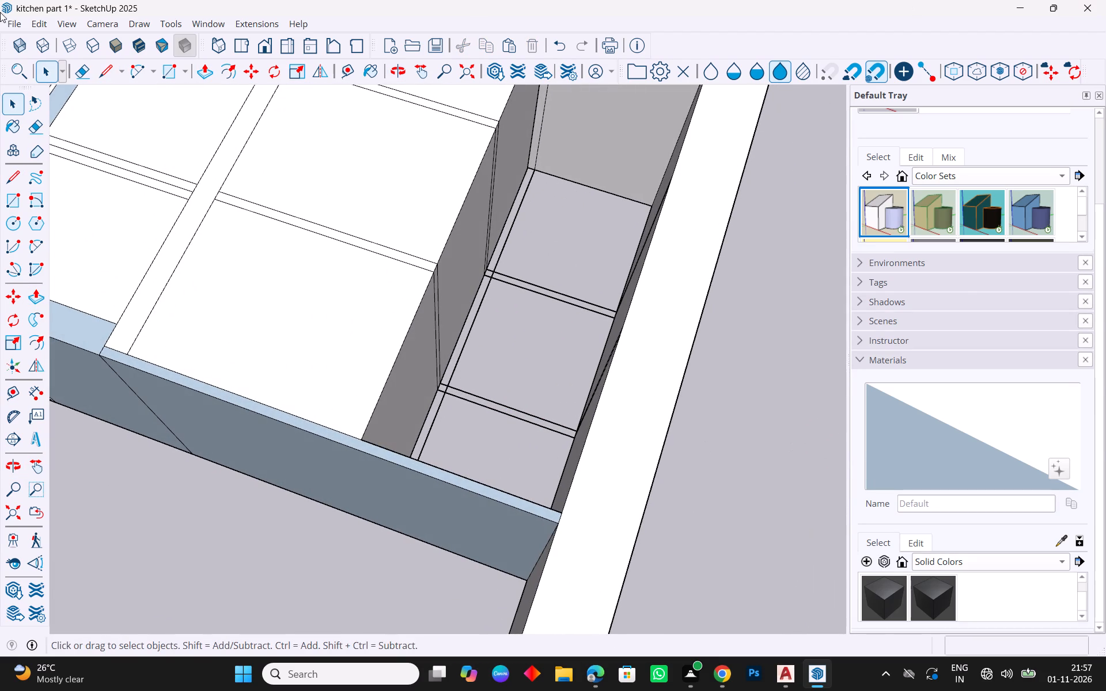
click(18, 202)
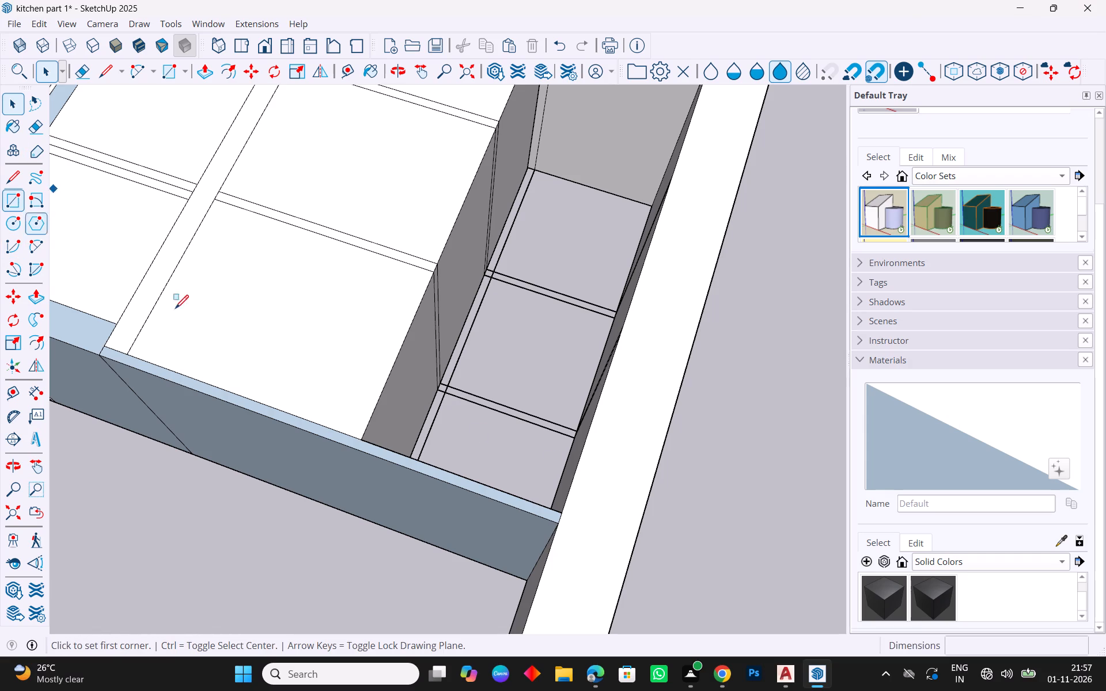
middle_drag(448, 449, 448, 504)
middle_drag(411, 507, 385, 533)
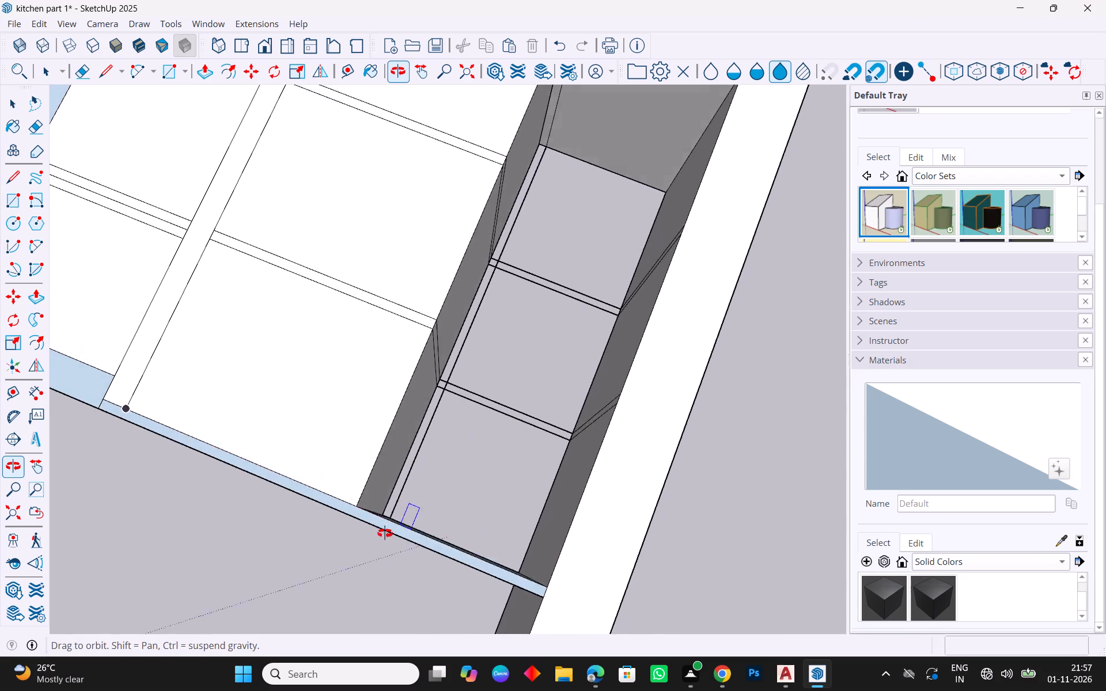
middle_drag(385, 533, 387, 527)
click(391, 514)
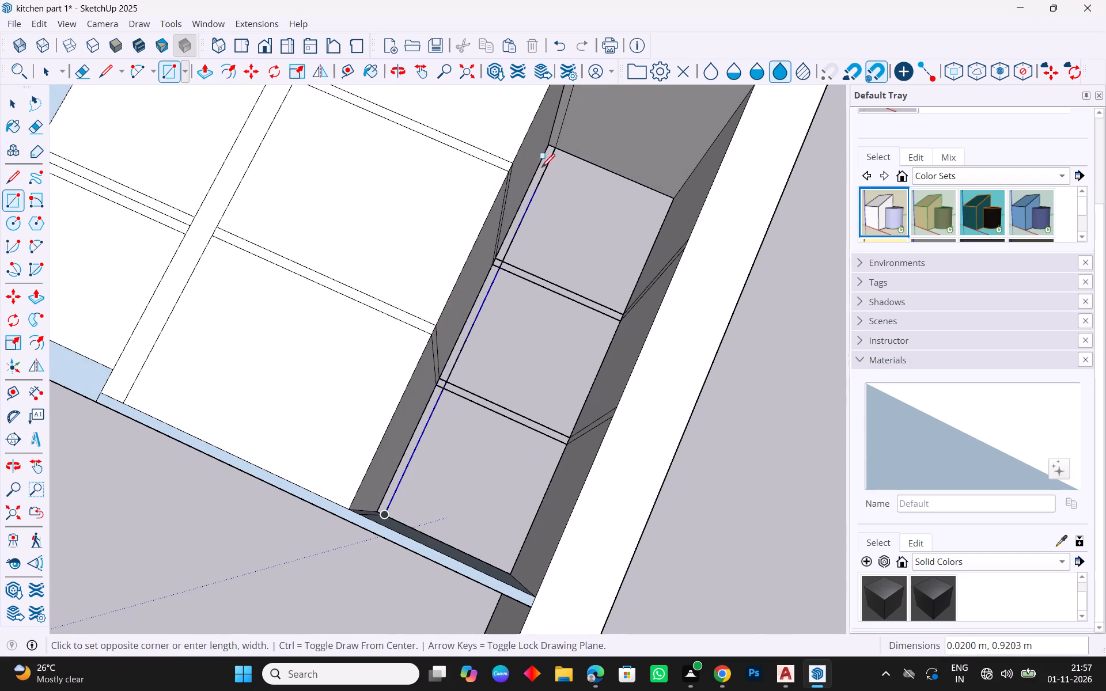
click(549, 146)
key(Escape)
key(space)
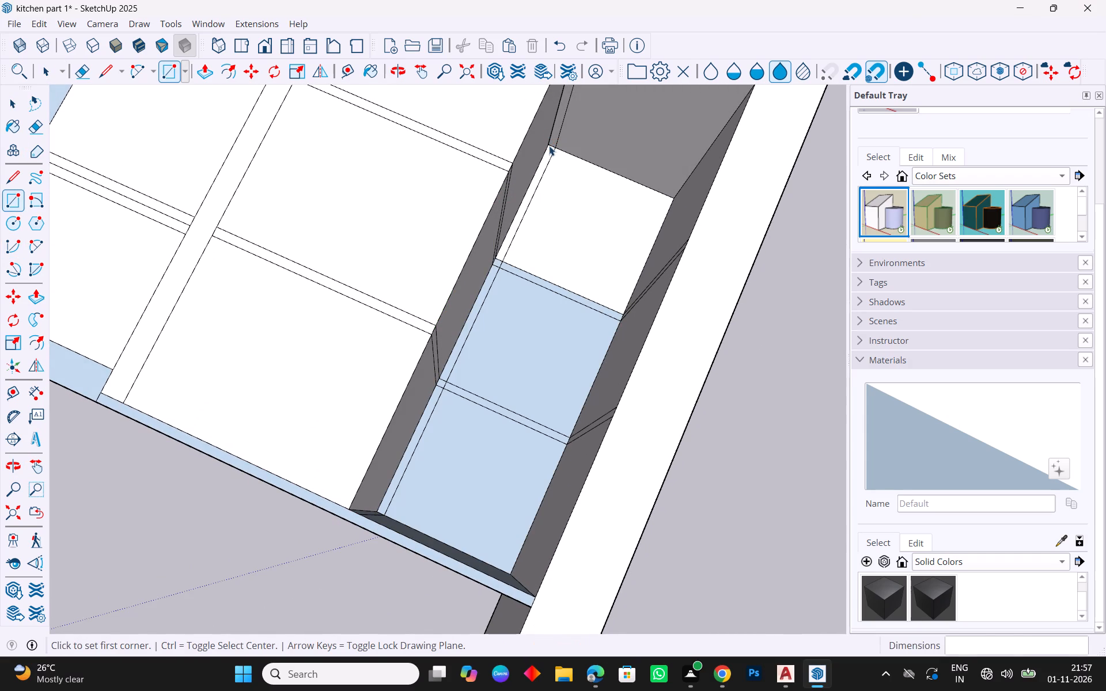
Push/pull the top section of the fourth column's narrow side strip forward 0.6 m, flush with the cabinet front.
click(536, 180)
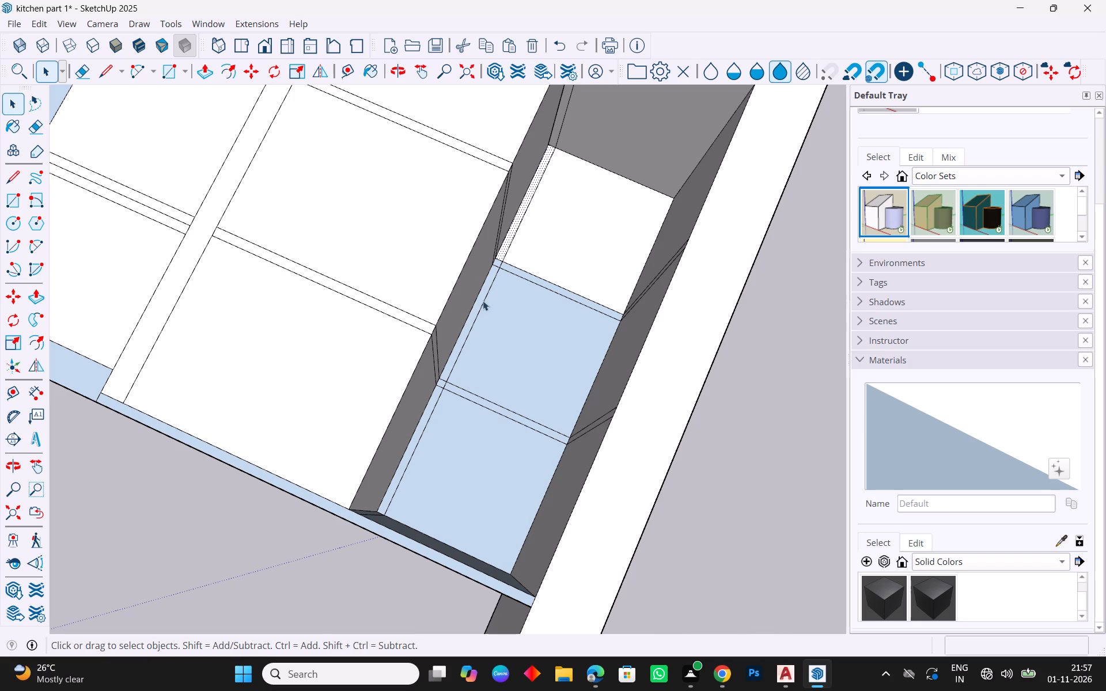
scroll(488, 302, down, 7)
scroll(524, 237, up, 9)
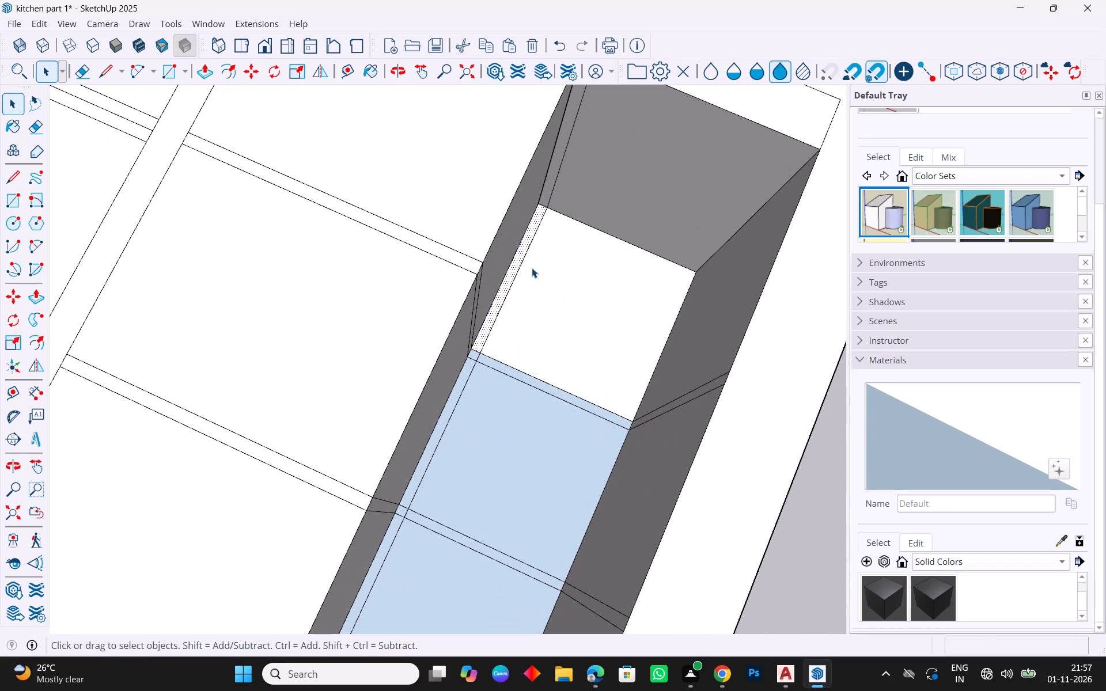
key(p)
drag(498, 304, 472, 274)
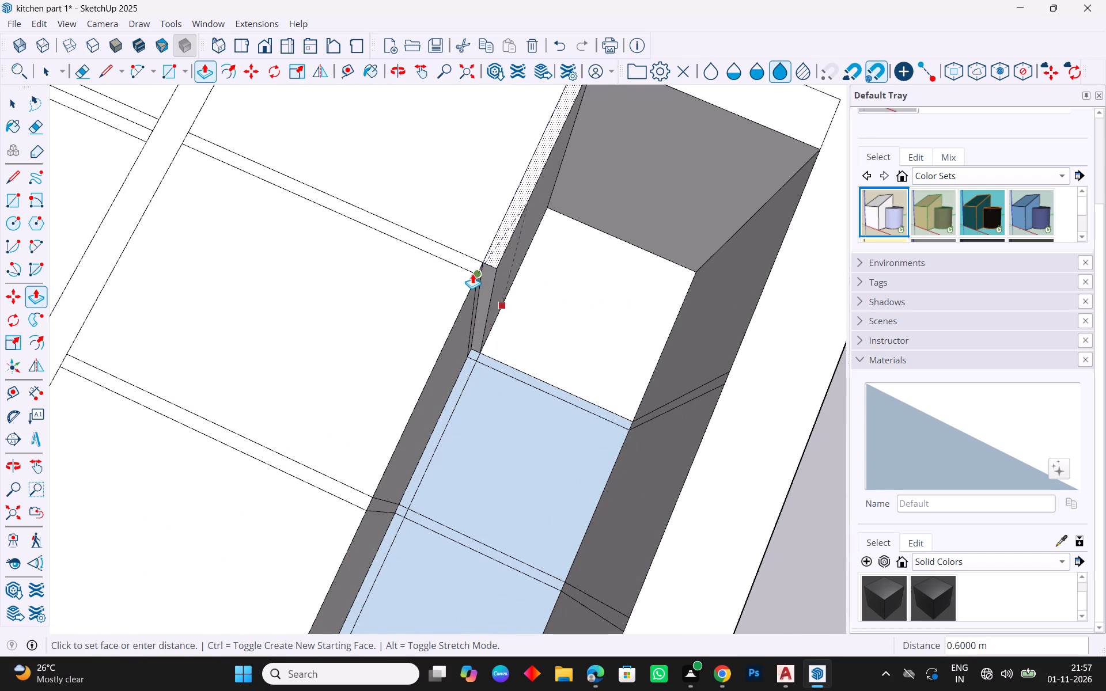
drag(472, 274, 472, 271)
scroll(476, 354, up, 4)
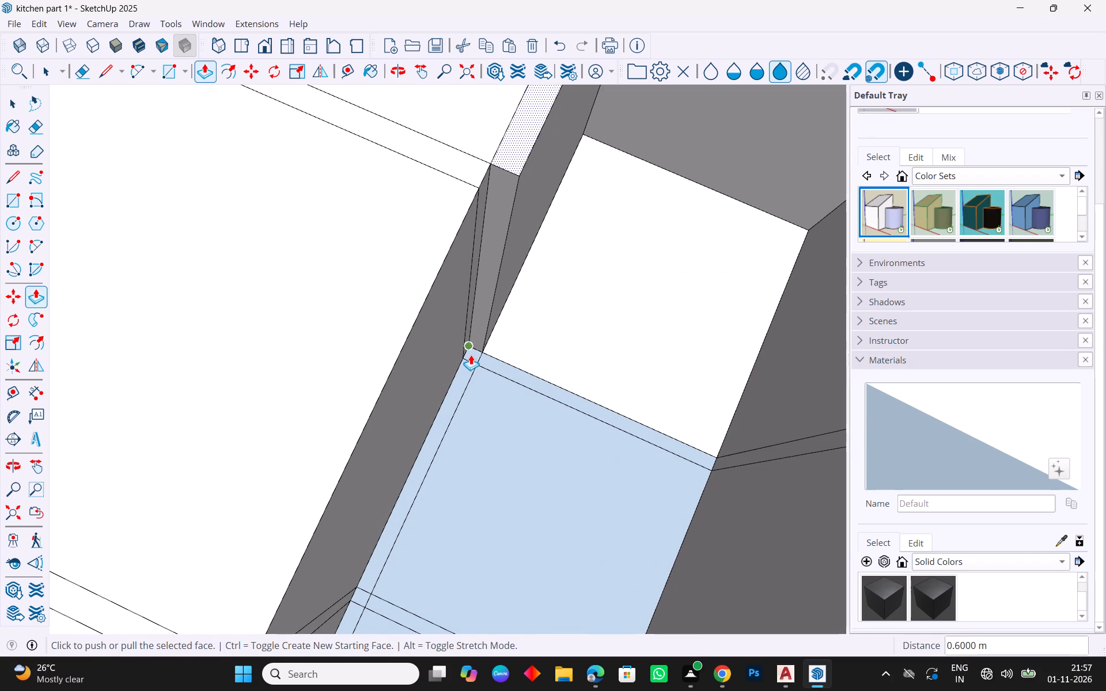
key(Escape)
click(471, 355)
click(471, 355)
key(Escape)
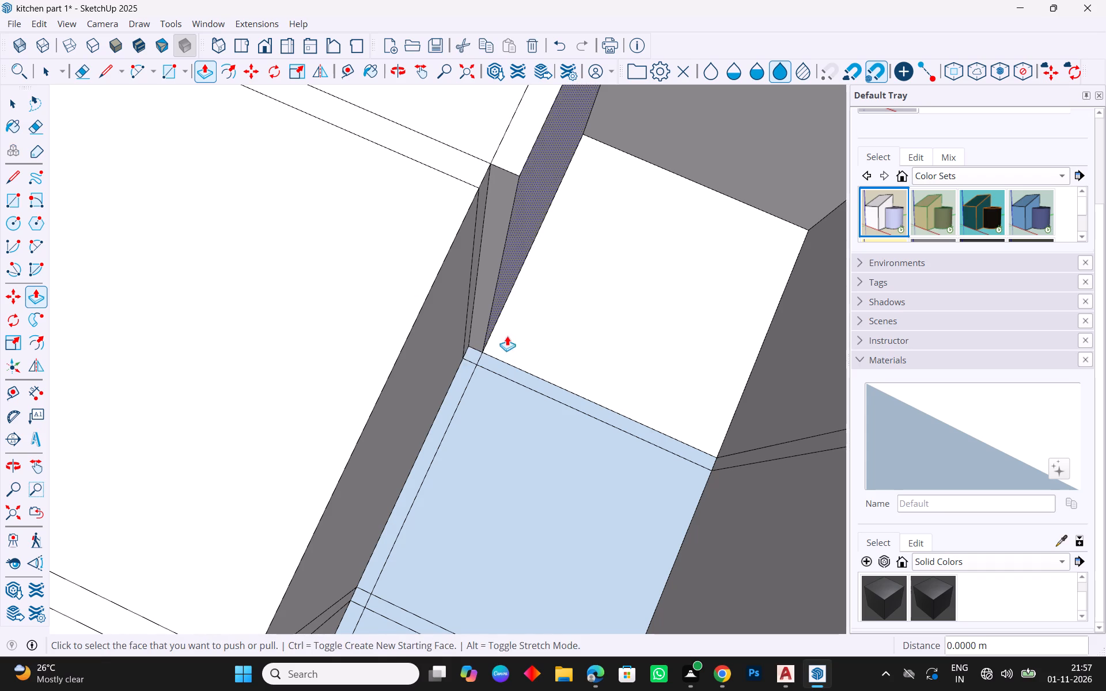
Push/pull the fourth column's top compartment back face forward 0.6 m and the shelf strip below it 0.043 m.
double_click(516, 334)
click(517, 174)
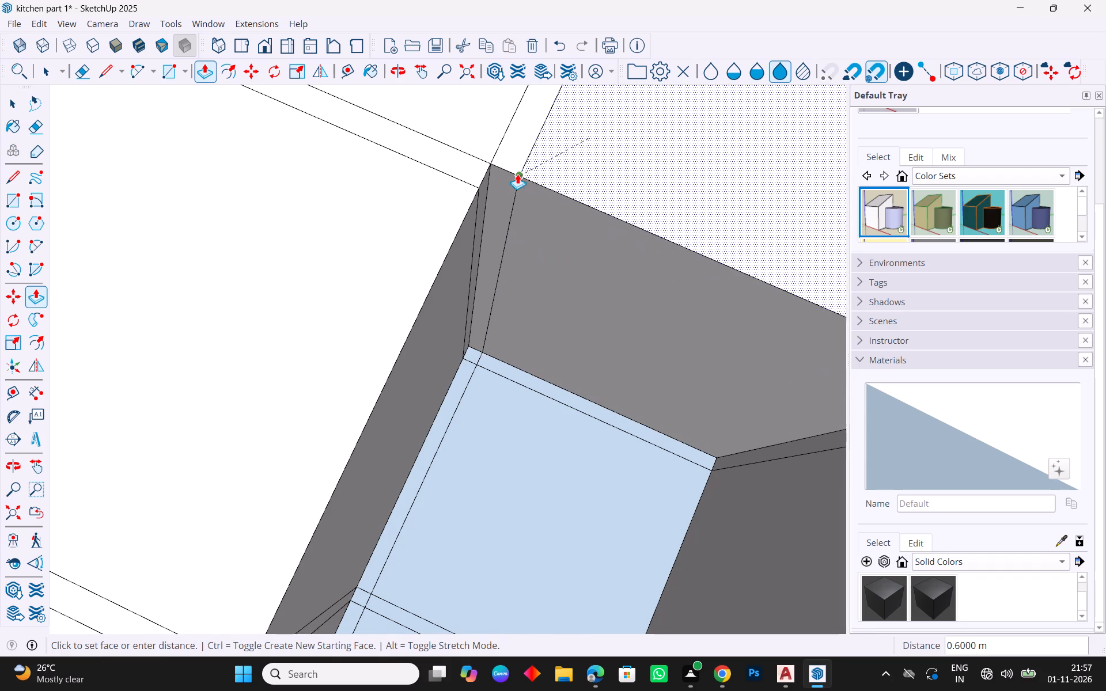
click(497, 371)
click(504, 367)
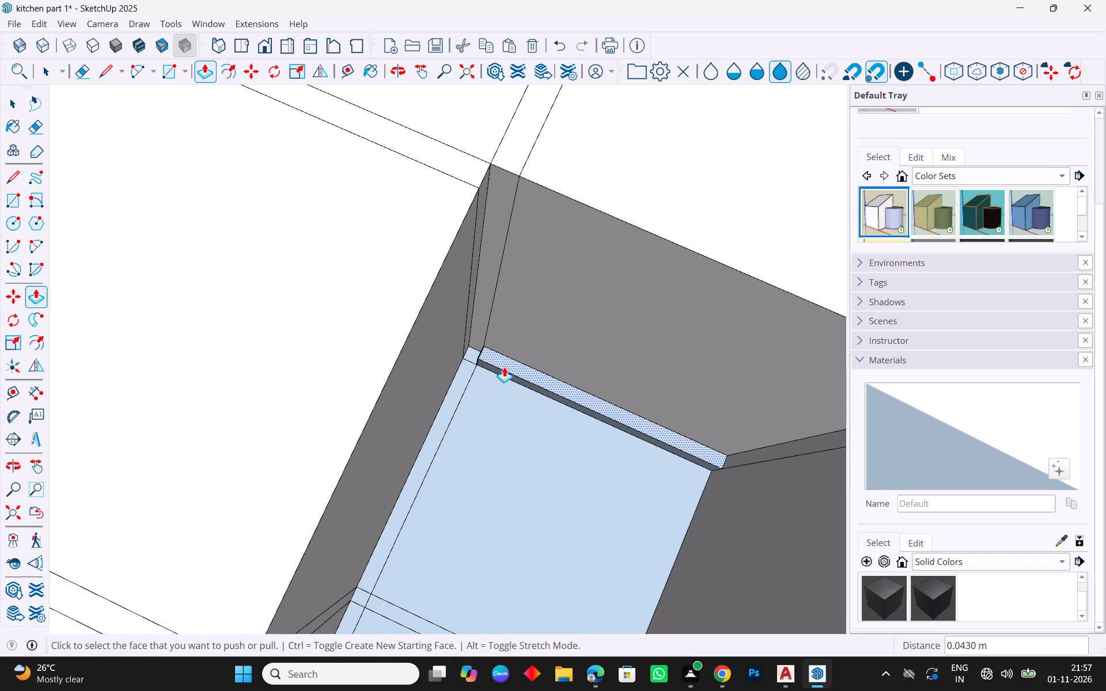
Push/pull the side strip's lower end face 0.018 m across the shelf thickness and its middle section forward 0.6 m.
drag(481, 324, 468, 366)
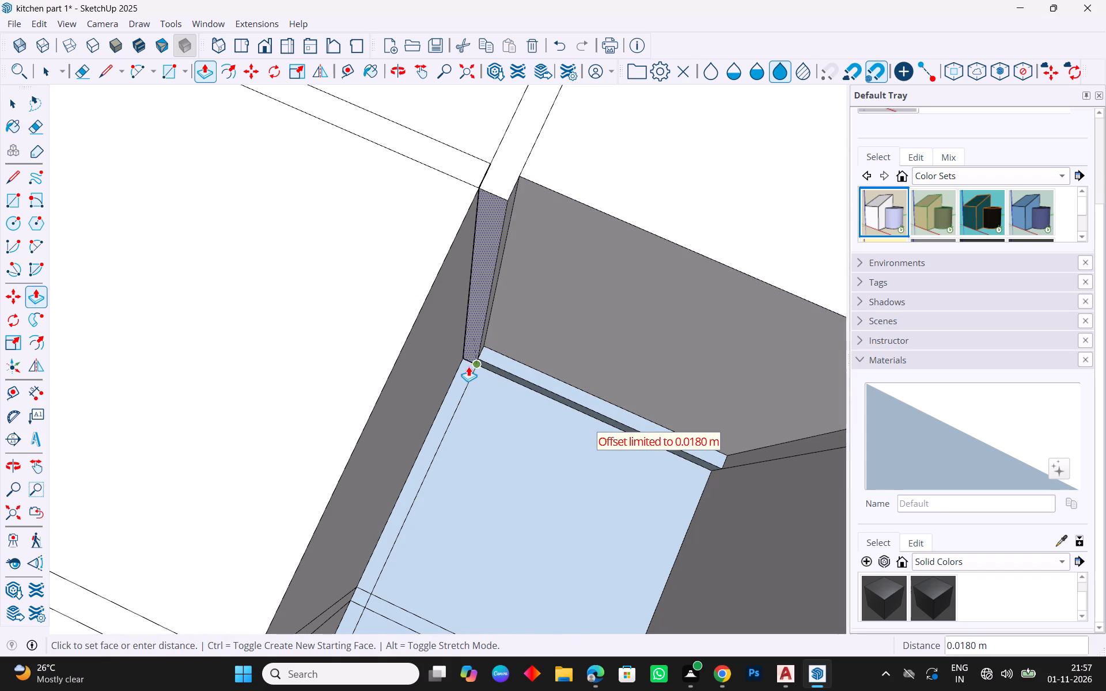
drag(468, 366, 469, 371)
drag(464, 379, 498, 207)
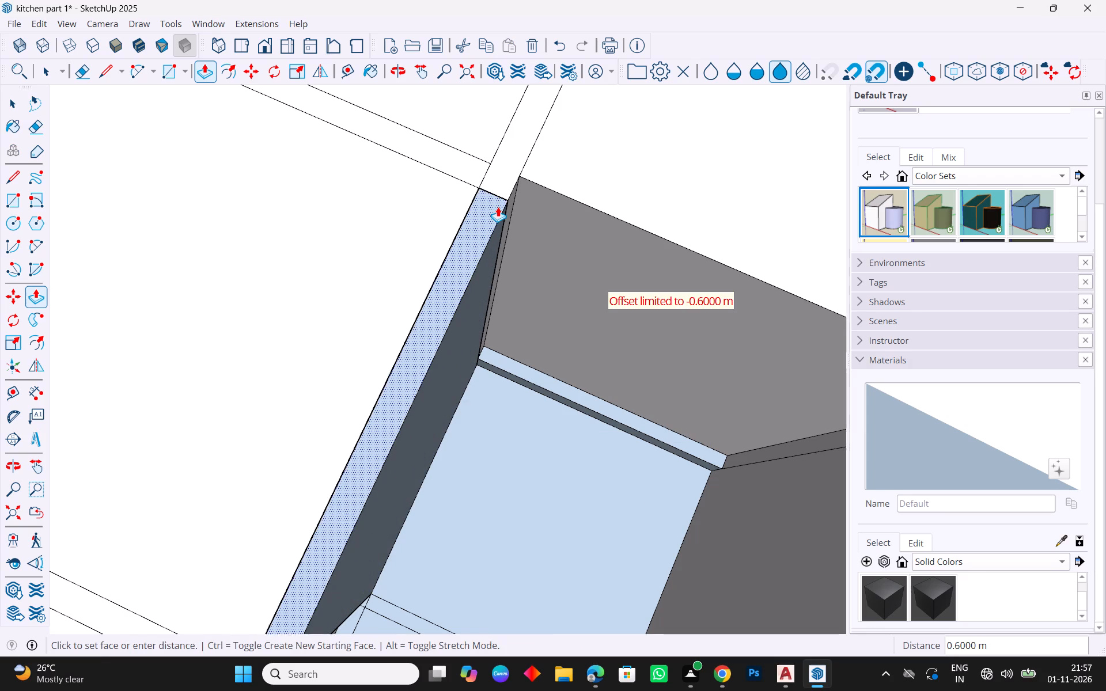
drag(498, 207, 498, 206)
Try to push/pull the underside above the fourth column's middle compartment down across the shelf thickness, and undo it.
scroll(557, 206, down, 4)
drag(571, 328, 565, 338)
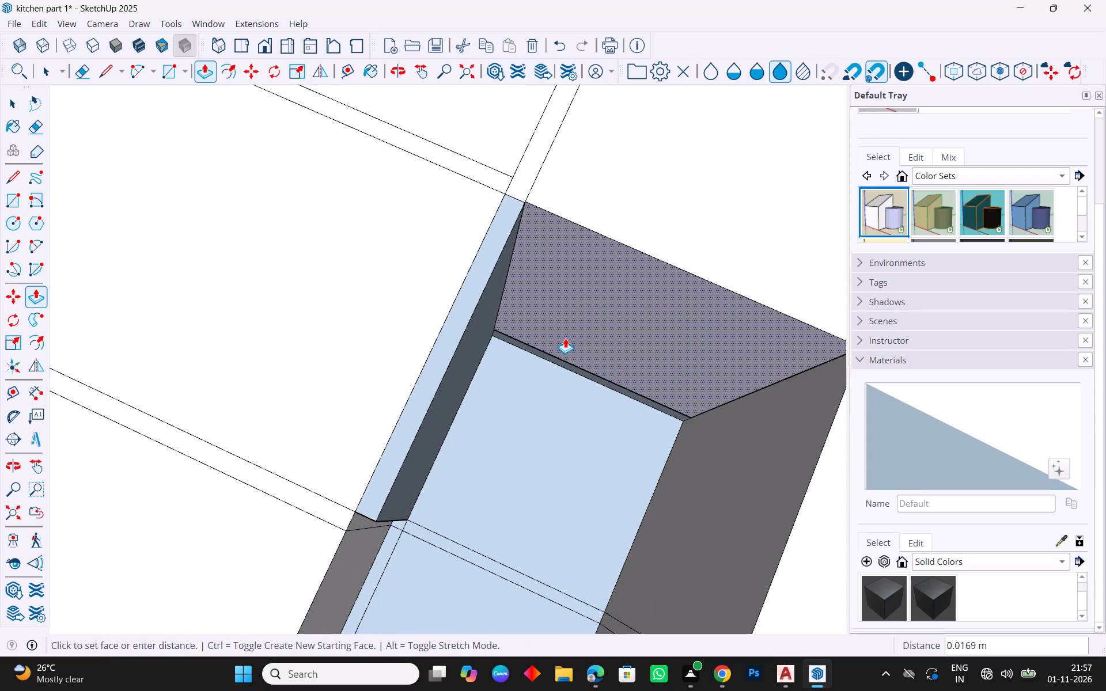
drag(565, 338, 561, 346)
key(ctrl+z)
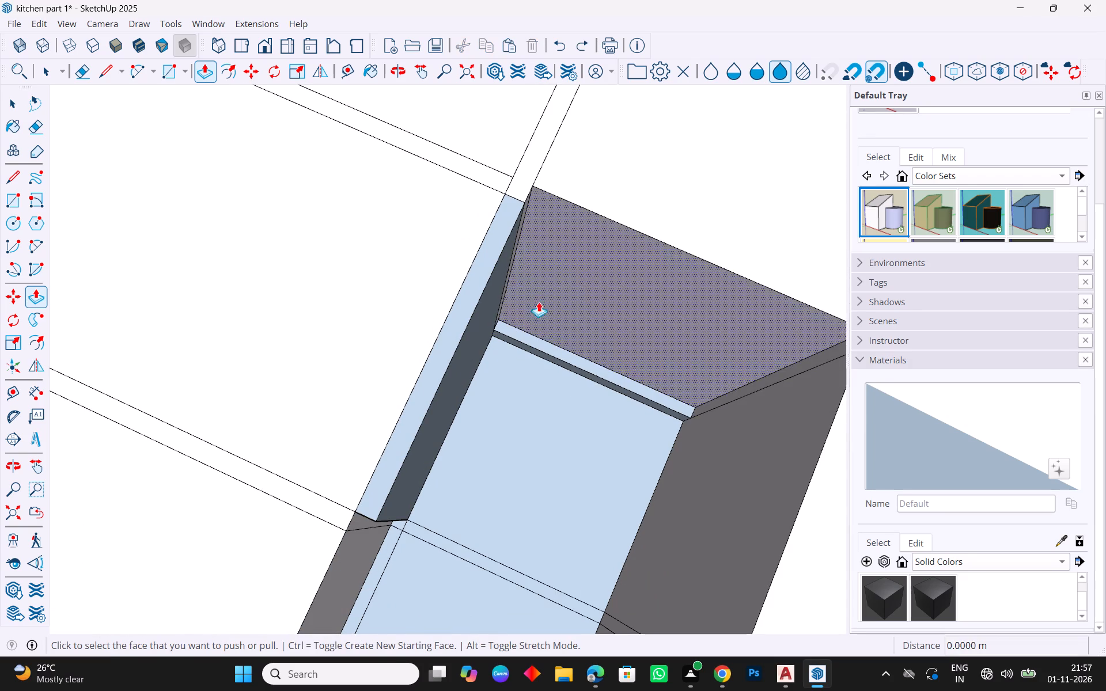
Push/pull the upper shelf's end strip 0.33 m across the fourth column and the recess underside below it down 0.3166 m.
middle_drag(530, 257, 477, 155)
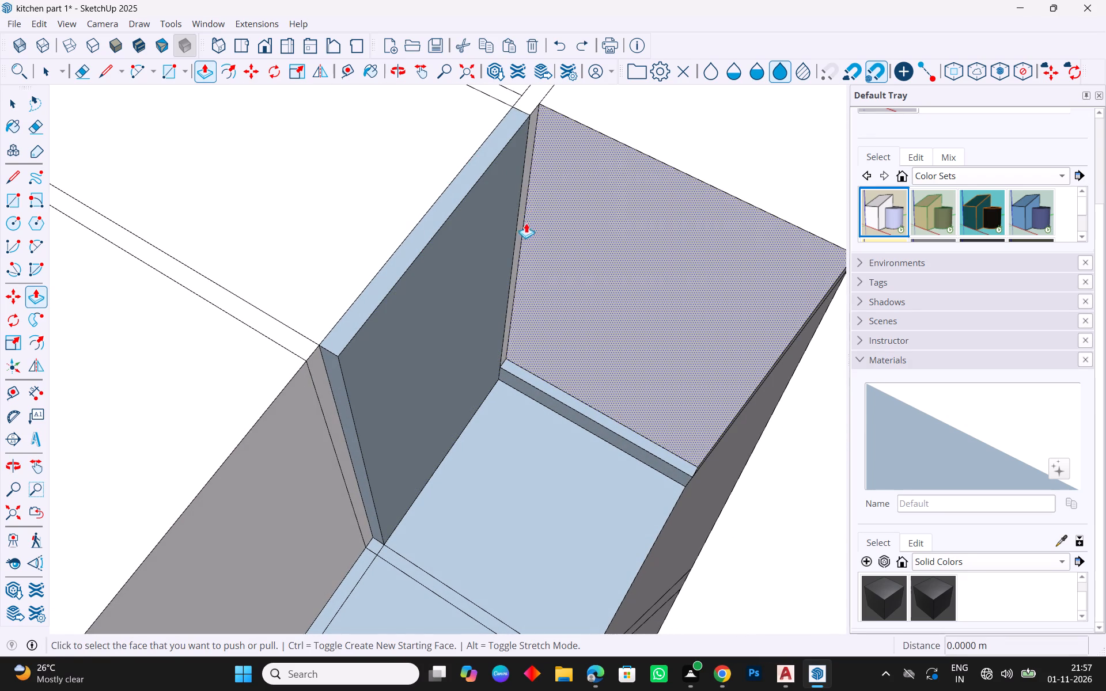
click(521, 226)
click(797, 402)
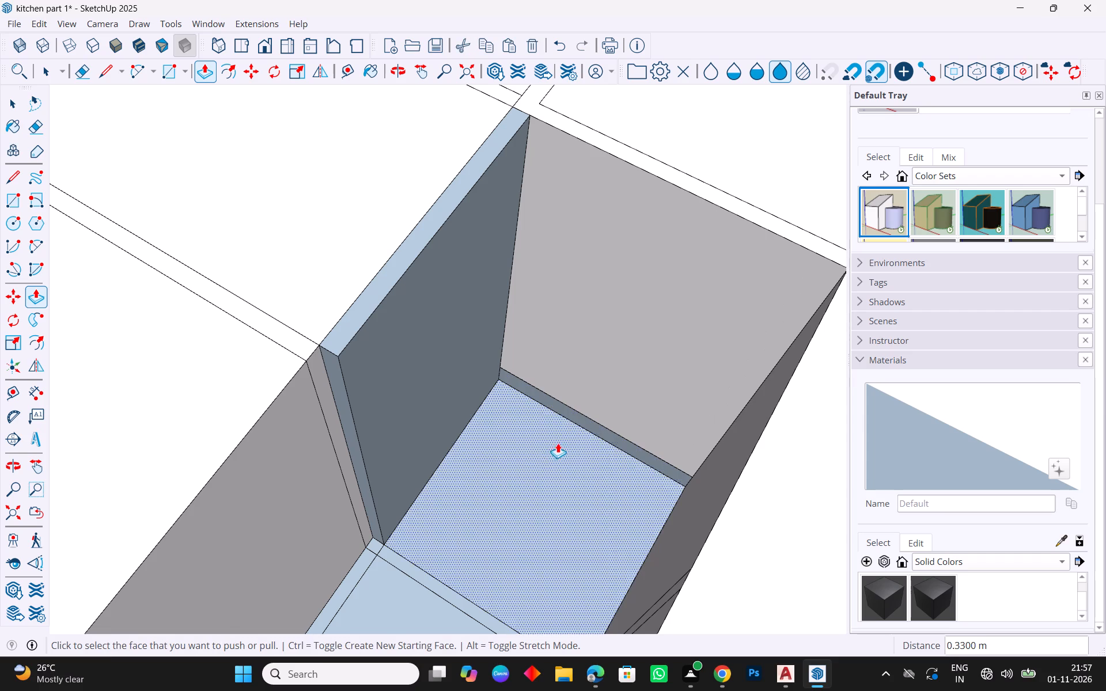
drag(613, 435, 531, 146)
Push/pull the fourth column's middle compartment back face 0.043 m and clear the remaining strip above the lower shelf.
scroll(566, 375, down, 3)
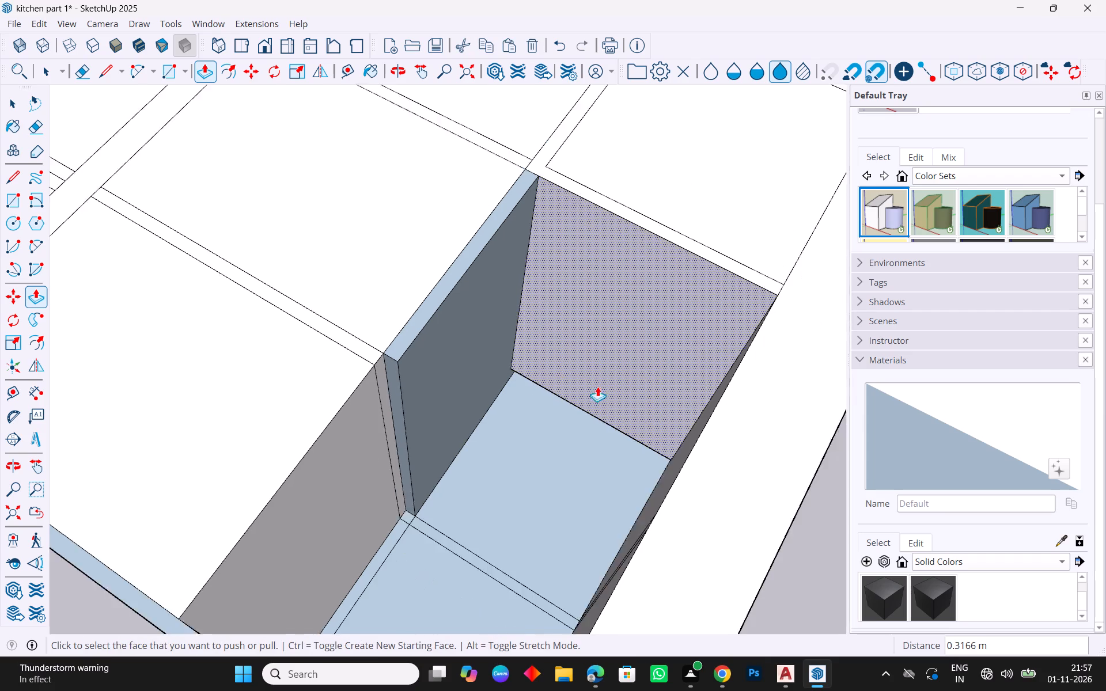
middle_drag(615, 409, 758, 344)
drag(611, 425, 620, 359)
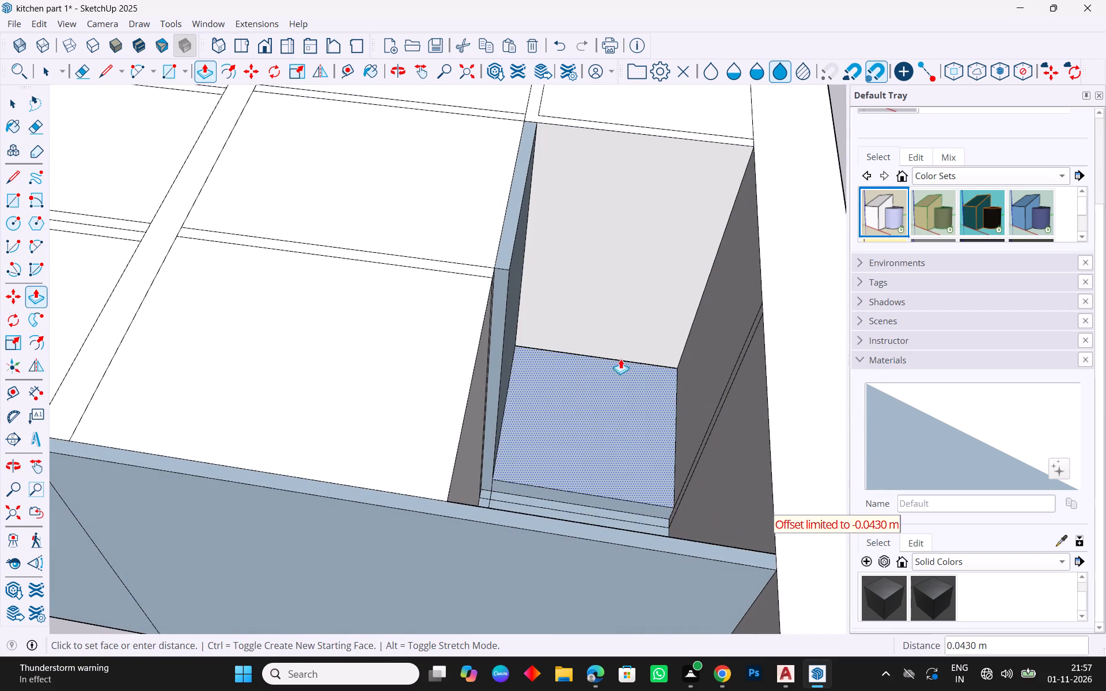
drag(620, 359, 606, 253)
scroll(551, 398, down, 4)
middle_drag(593, 340, 592, 508)
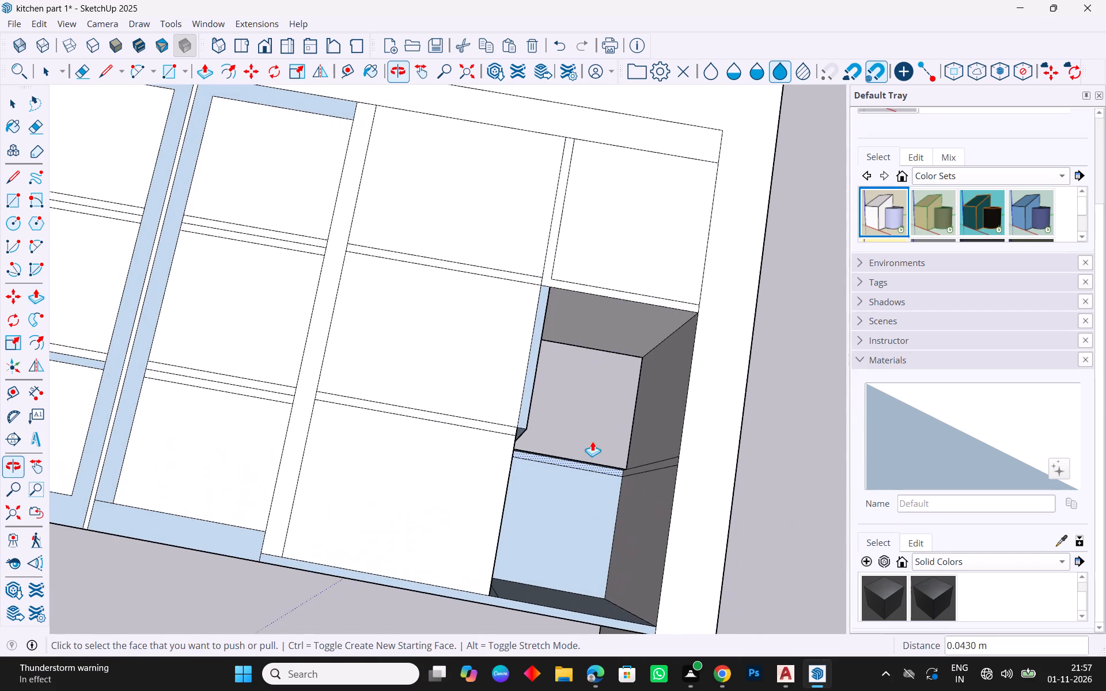
drag(578, 410, 607, 468)
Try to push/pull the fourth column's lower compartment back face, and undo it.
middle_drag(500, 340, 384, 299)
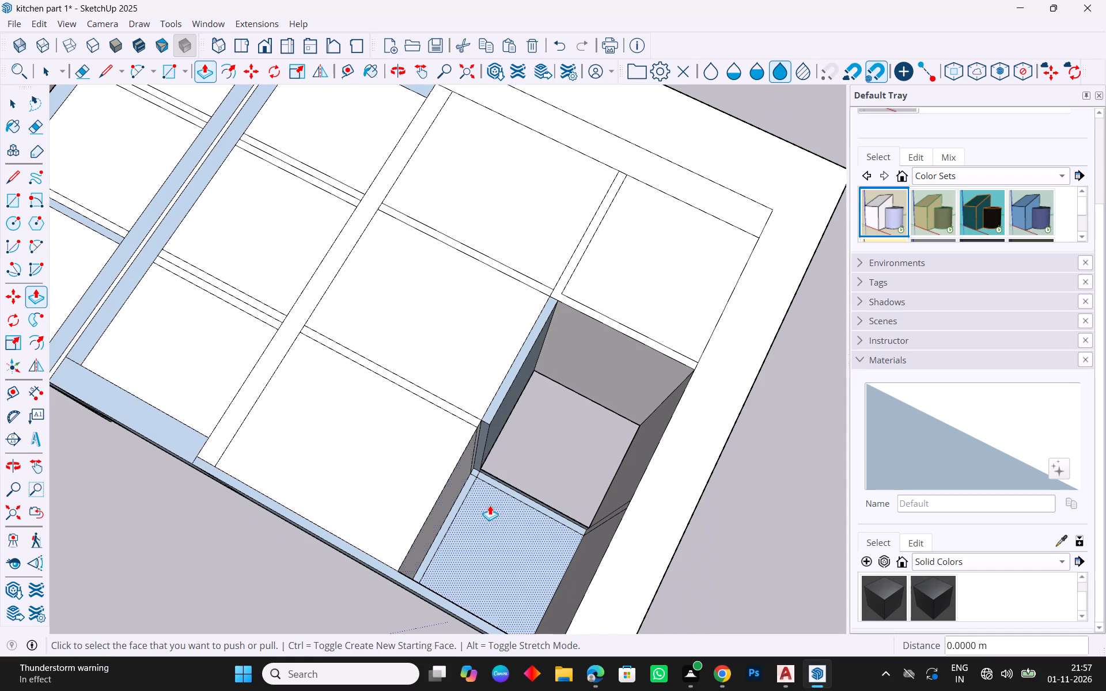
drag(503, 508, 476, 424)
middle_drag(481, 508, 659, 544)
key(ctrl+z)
Push/pull the shelf-level corner and the lower section of the fourth column's narrow side strip 0.043 m each.
scroll(589, 525, up, 4)
middle_drag(586, 503, 513, 500)
scroll(574, 439, up, 3)
drag(579, 425, 439, 261)
drag(452, 400, 439, 271)
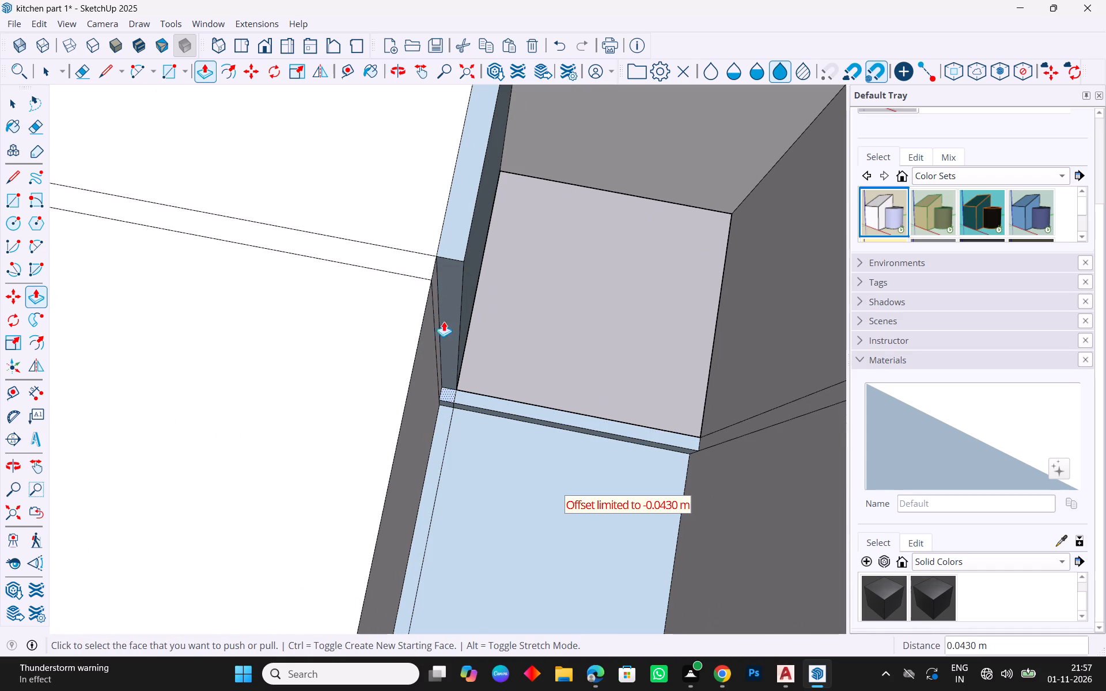
drag(434, 447, 422, 333)
Extend the side strip's lower end face across the shelf thickness, down 0.2938 m, and the remaining 0.0442 m to the cabinet's bottom panel.
scroll(429, 366, up, 4)
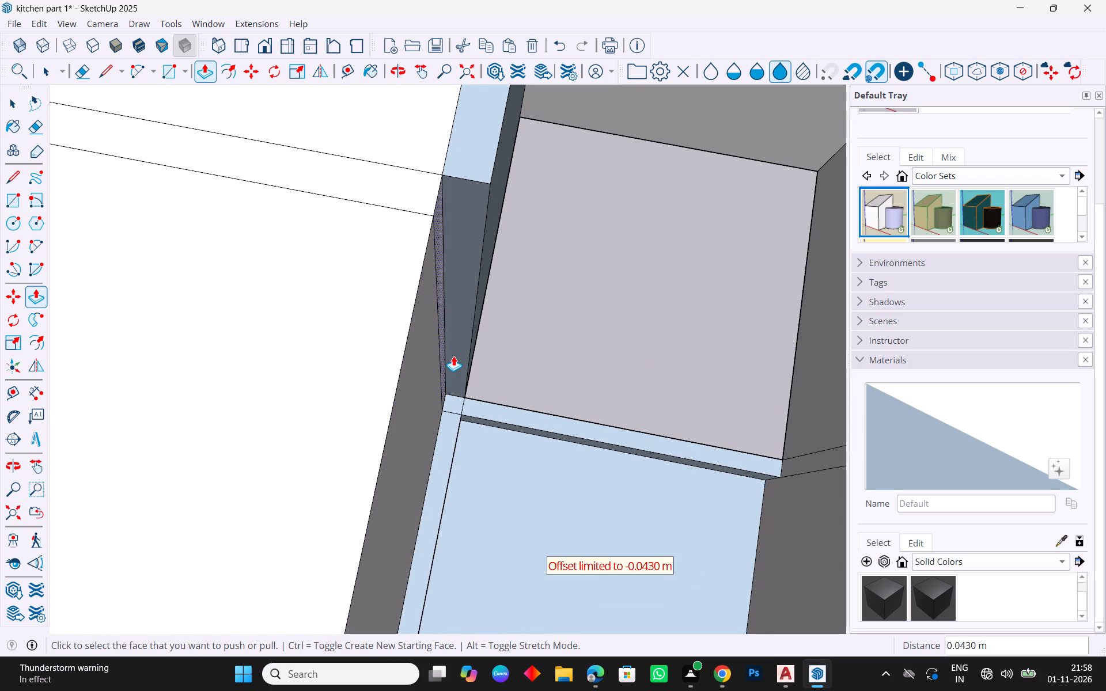
drag(456, 356, 450, 428)
drag(453, 369, 403, 639)
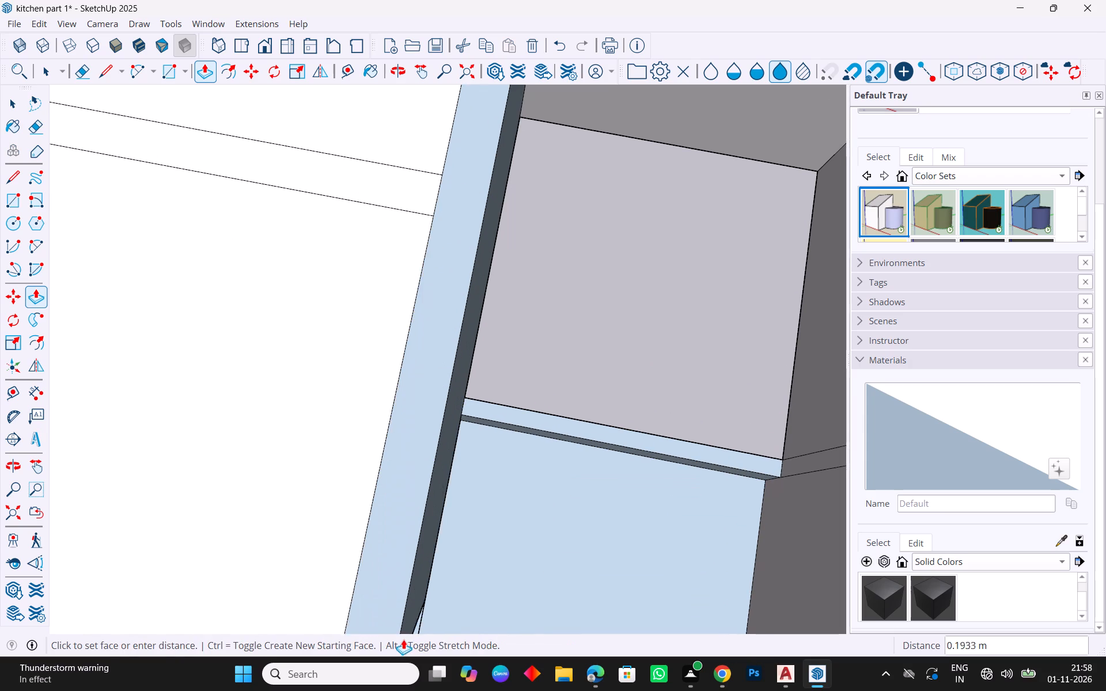
drag(403, 639, 399, 579)
scroll(416, 416, down, 3)
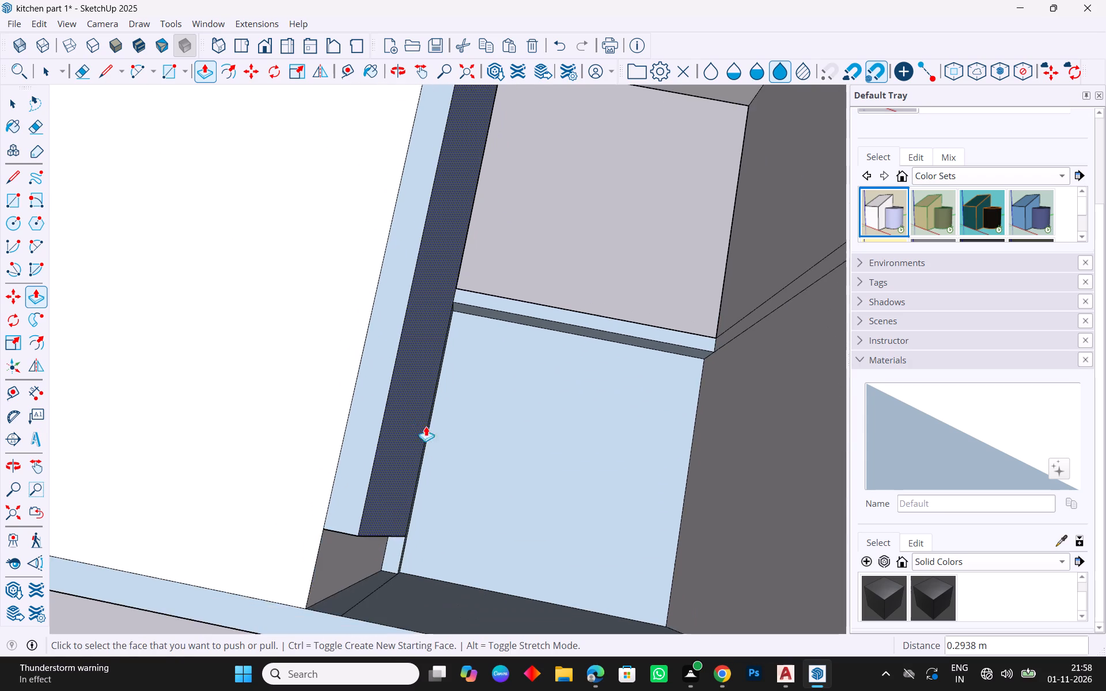
middle_drag(426, 495, 429, 481)
drag(358, 507, 351, 578)
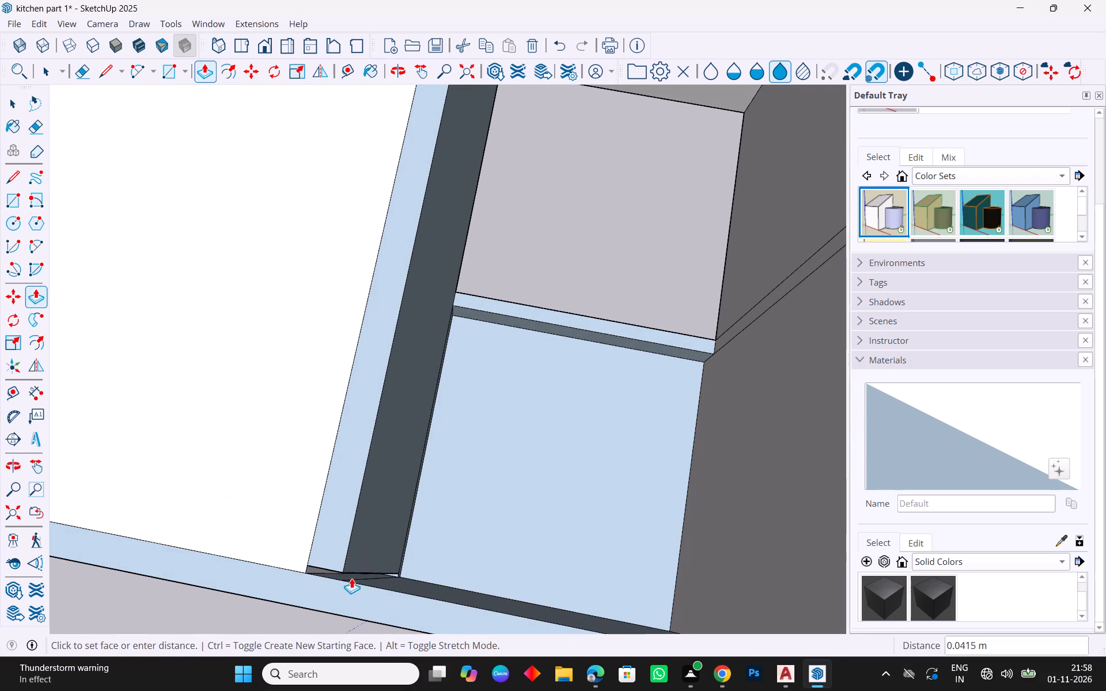
drag(351, 578, 348, 591)
key(ctrl+z)
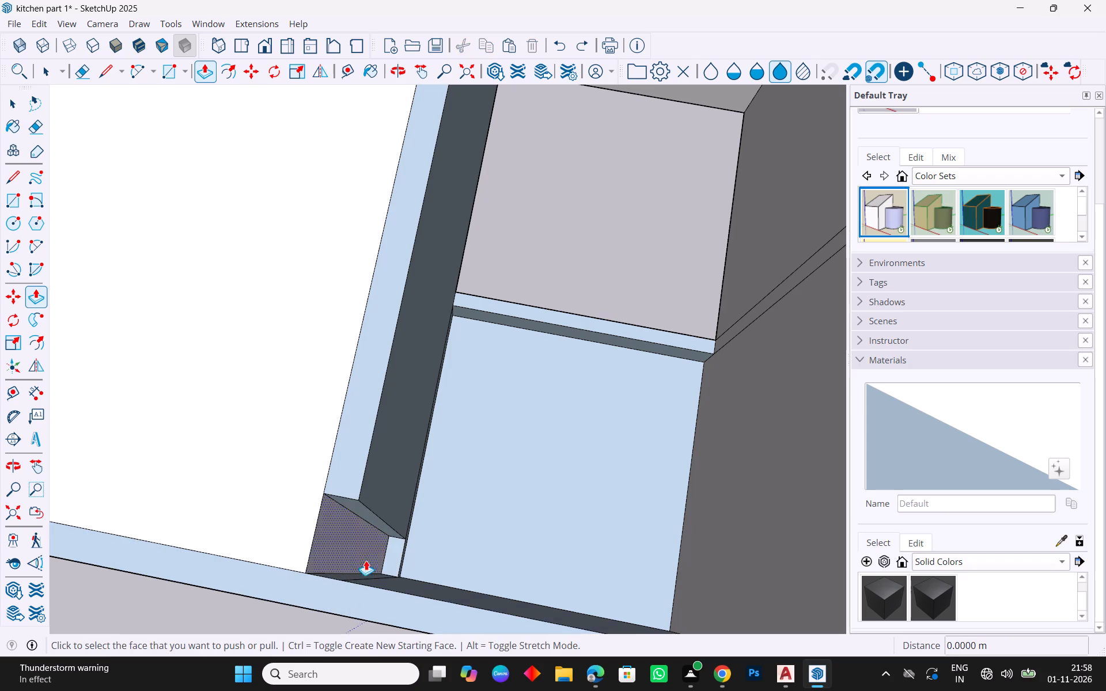
drag(382, 527, 343, 580)
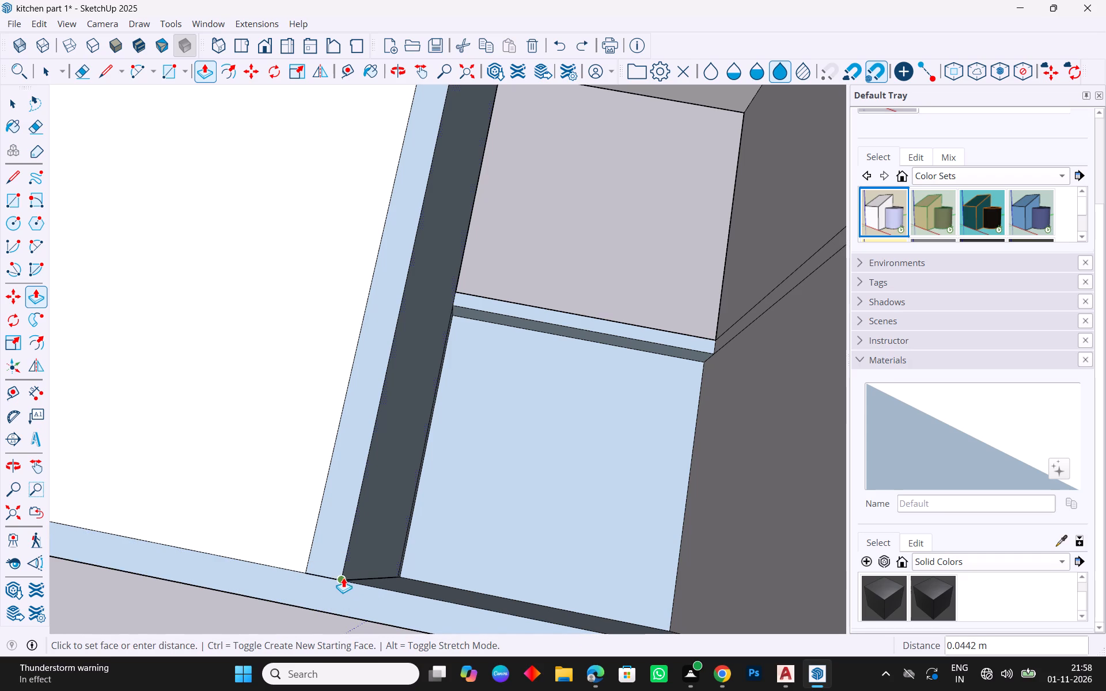
Push/pull the underside of the fourth column's lower shelf strip 0.338 m down to the bottom panel.
drag(527, 323, 506, 572)
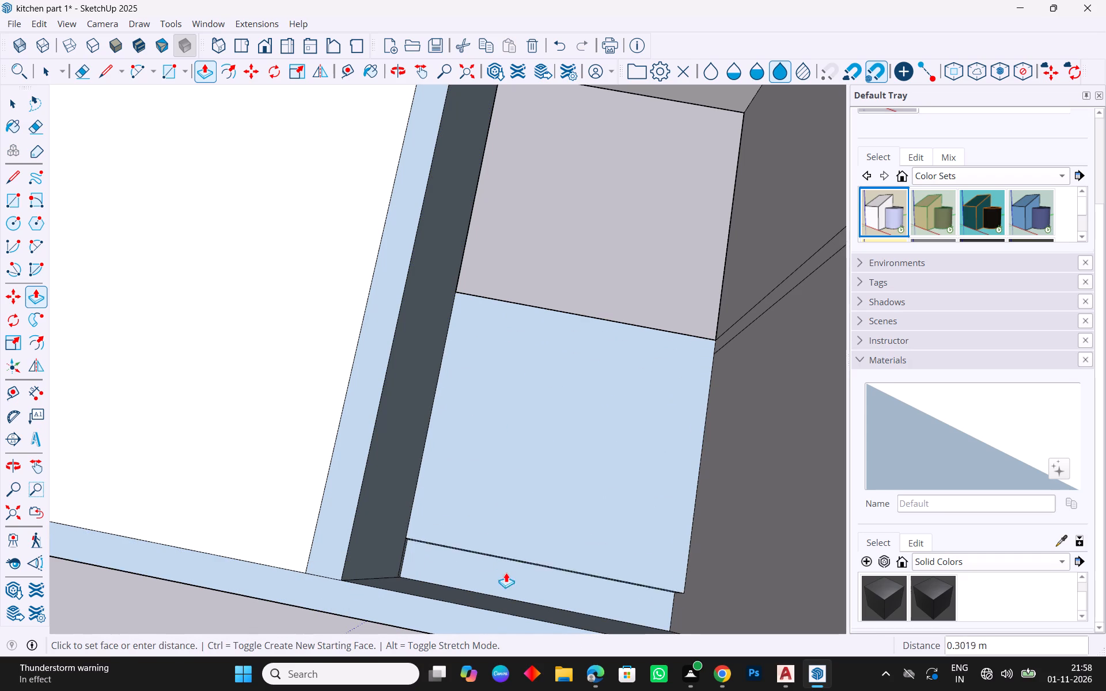
drag(506, 572, 589, 617)
Push/pull the middle compartment's outer side face 0.33 m across to the narrow side strip.
scroll(503, 378, down, 8)
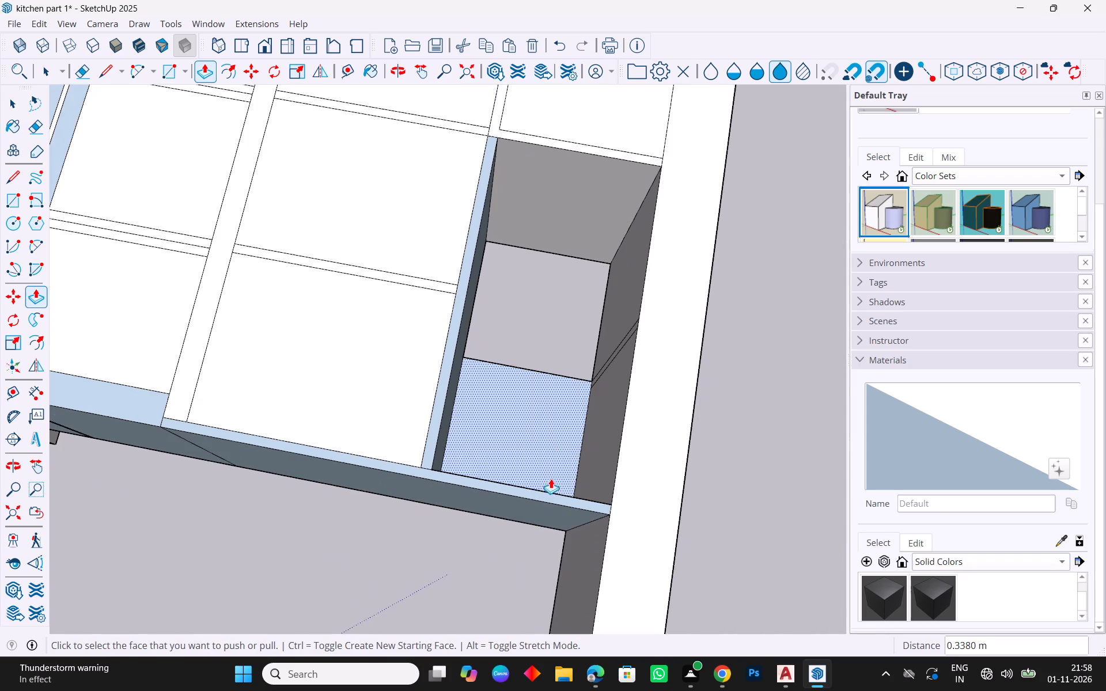
middle_drag(543, 398, 559, 480)
drag(609, 336, 445, 314)
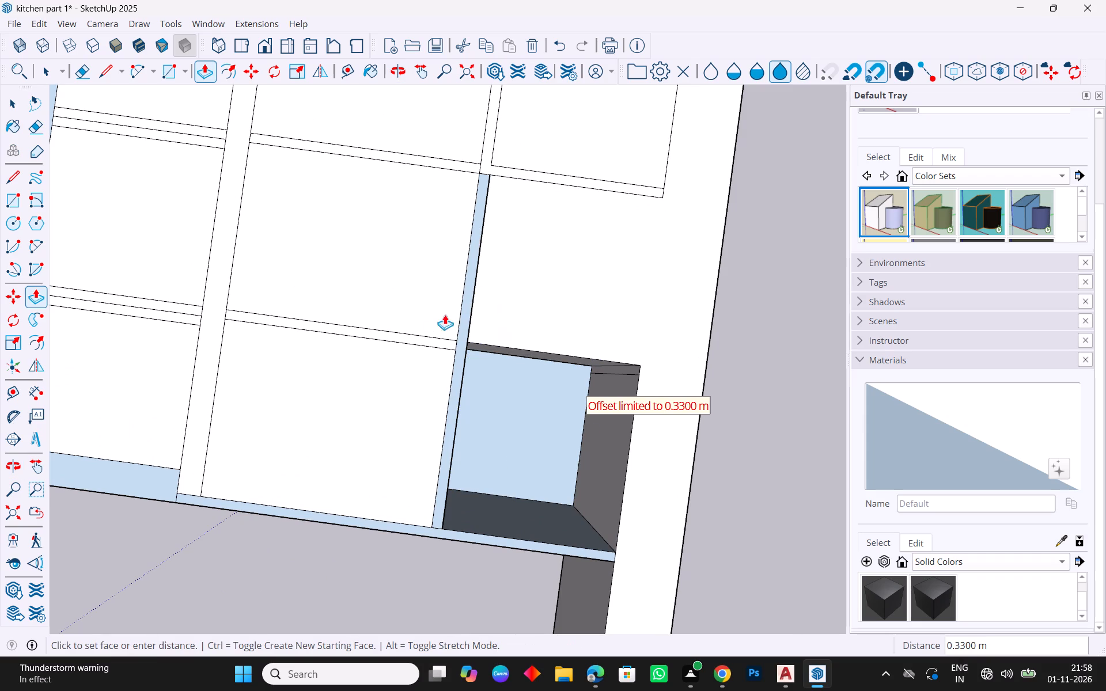
drag(445, 314, 463, 342)
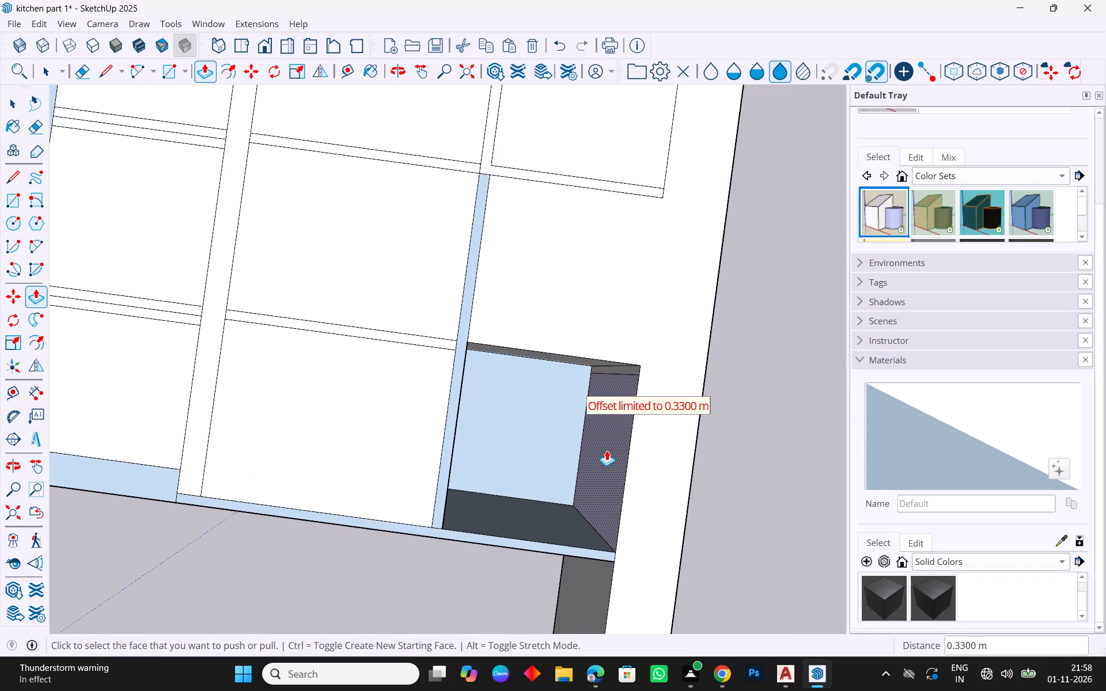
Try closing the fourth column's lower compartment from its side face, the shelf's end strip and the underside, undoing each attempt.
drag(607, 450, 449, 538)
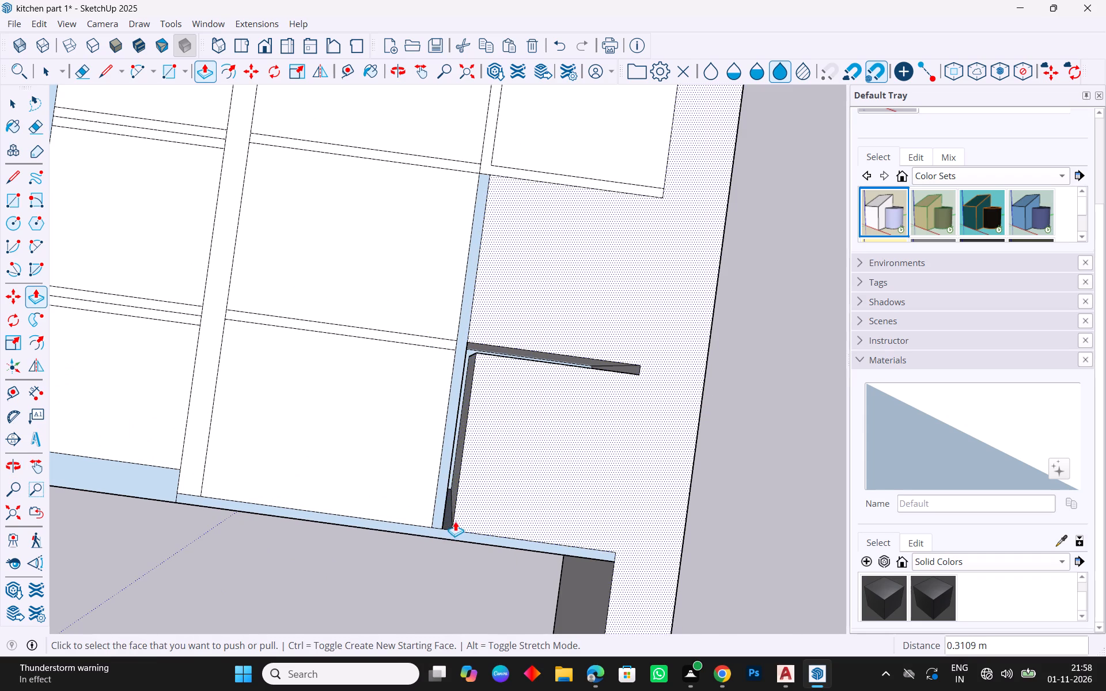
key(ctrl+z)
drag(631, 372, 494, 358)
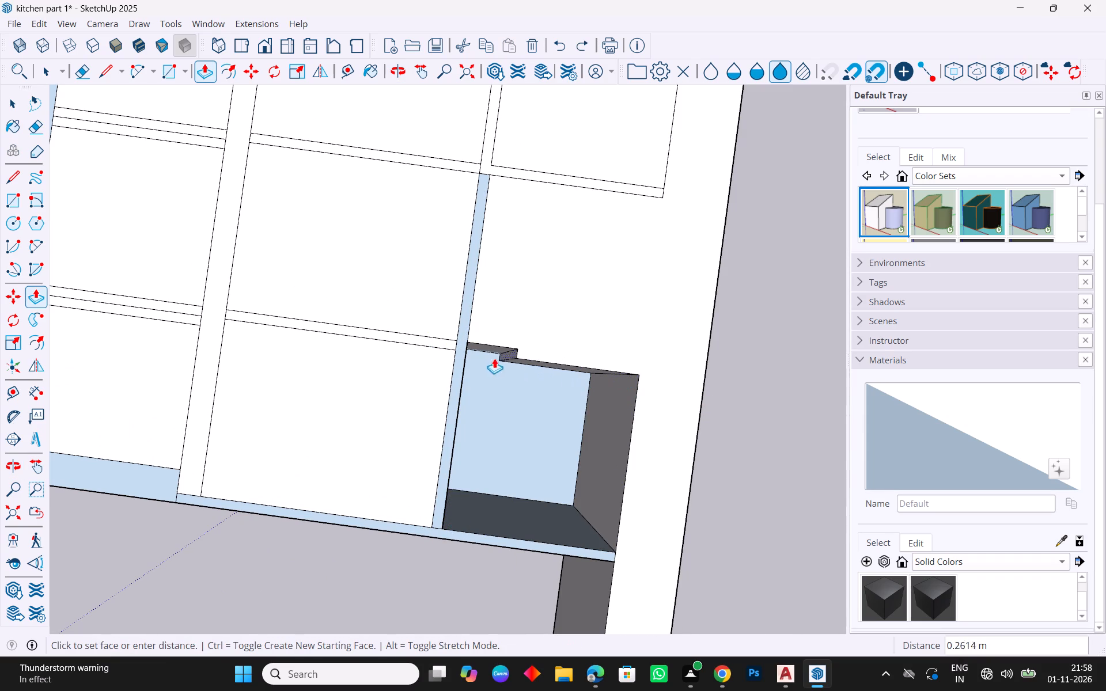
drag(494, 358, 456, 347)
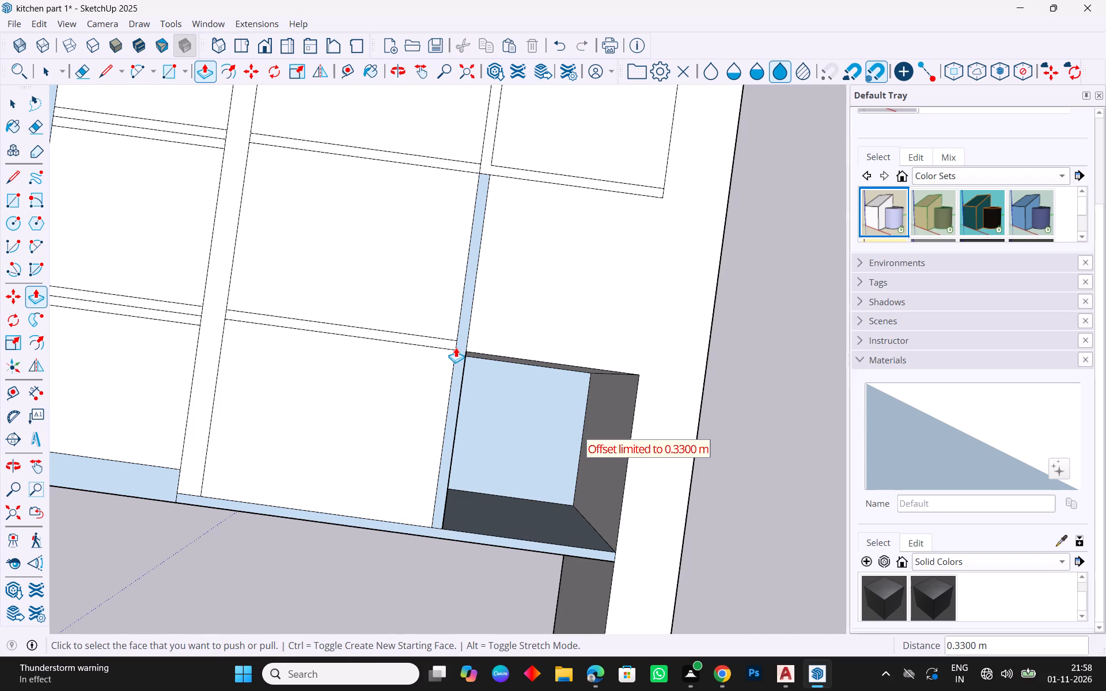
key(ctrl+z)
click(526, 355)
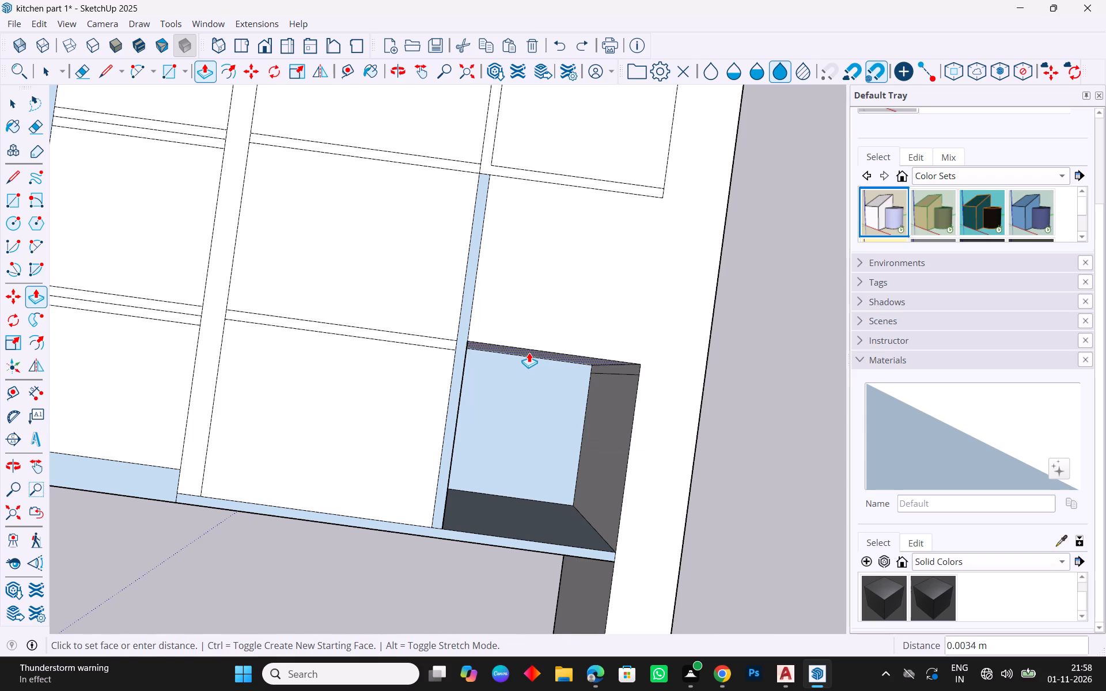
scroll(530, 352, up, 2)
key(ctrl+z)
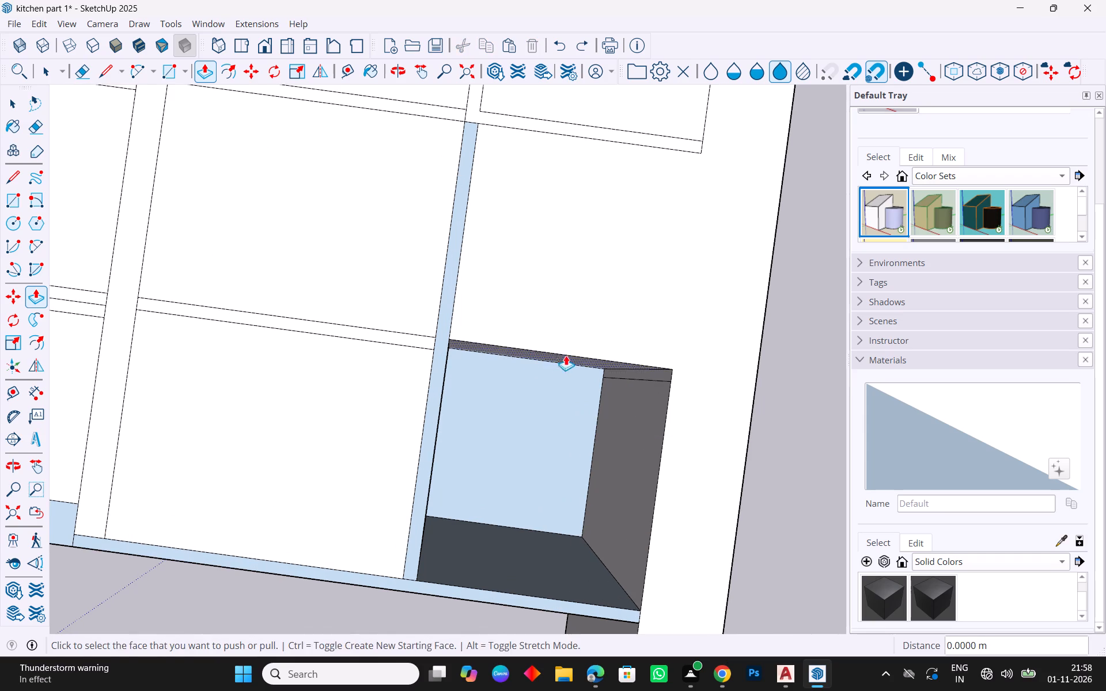
Push/pull the lower compartment's underside down 0.018 m with a new starting face to form the shelf edge.
middle_drag(584, 348, 593, 297)
scroll(604, 346, up, 3)
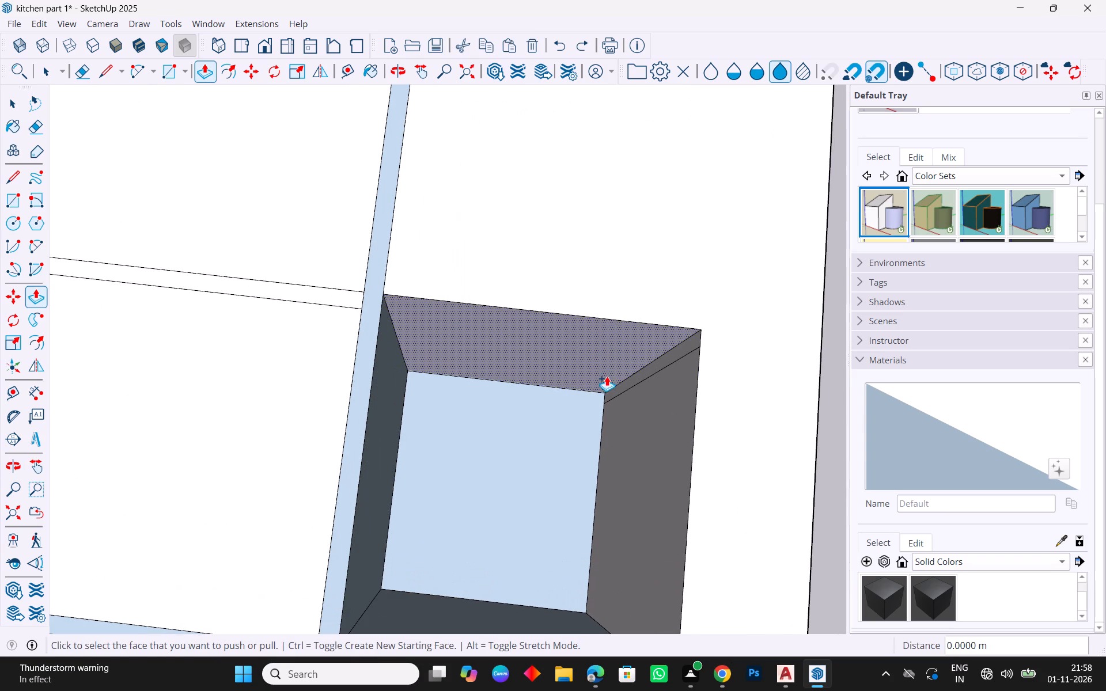
click(616, 368)
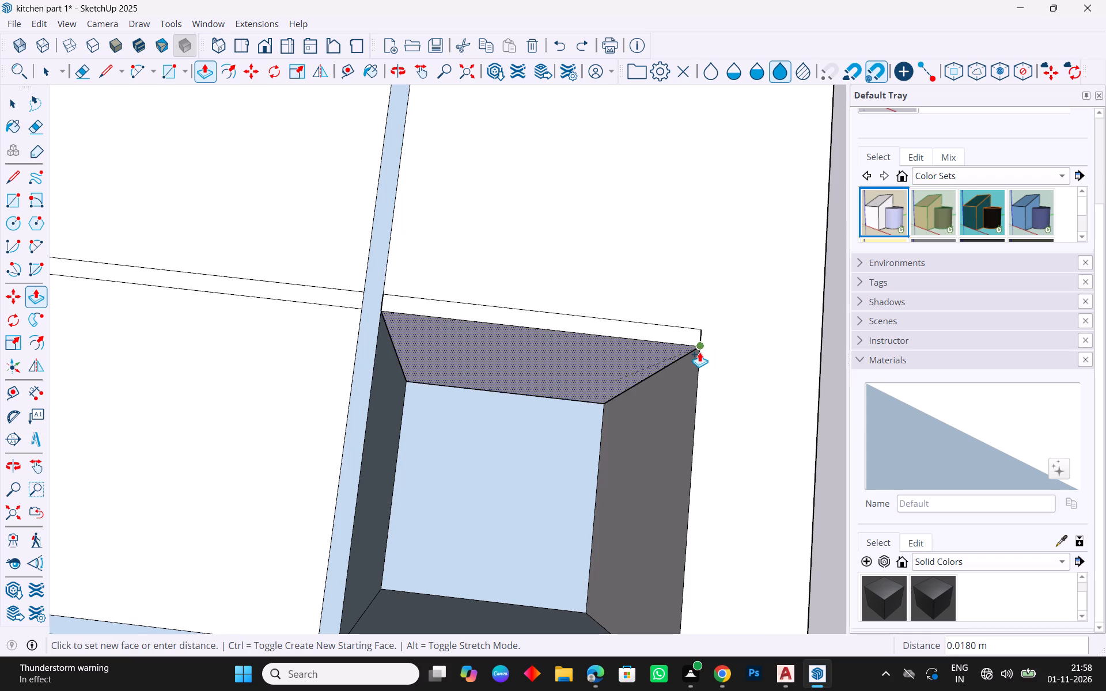
click(700, 352)
Push/pull the underside below the shelf edge 0.338 m down to the bottom panel with a new starting face.
click(527, 382)
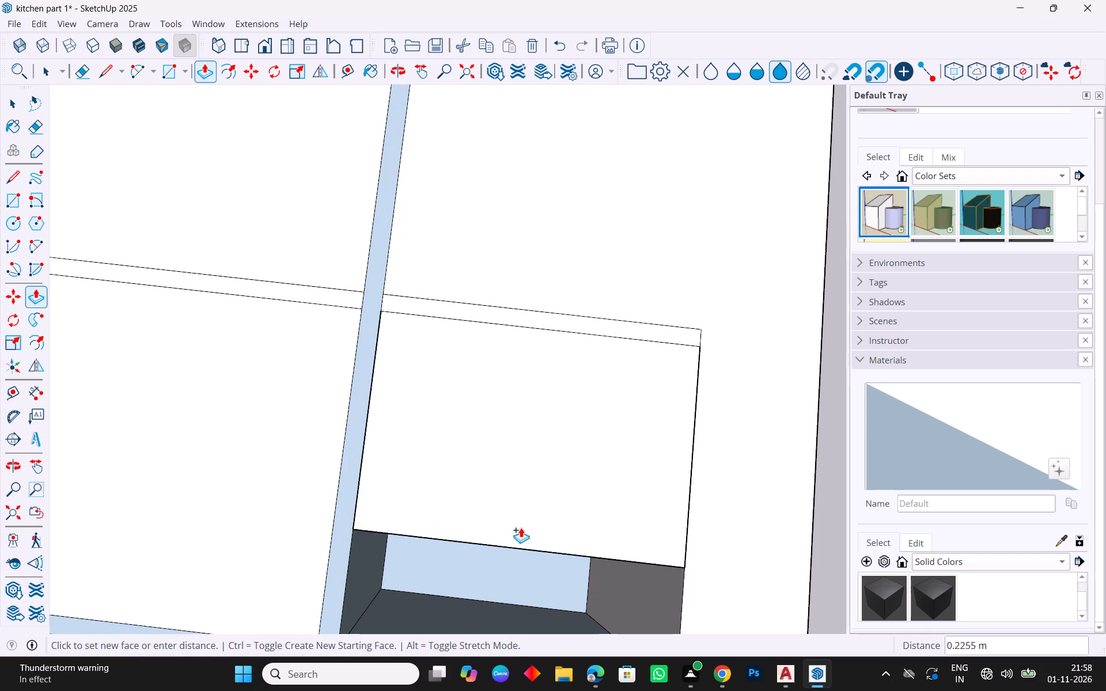
scroll(521, 528, down, 4)
scroll(528, 477, down, 3)
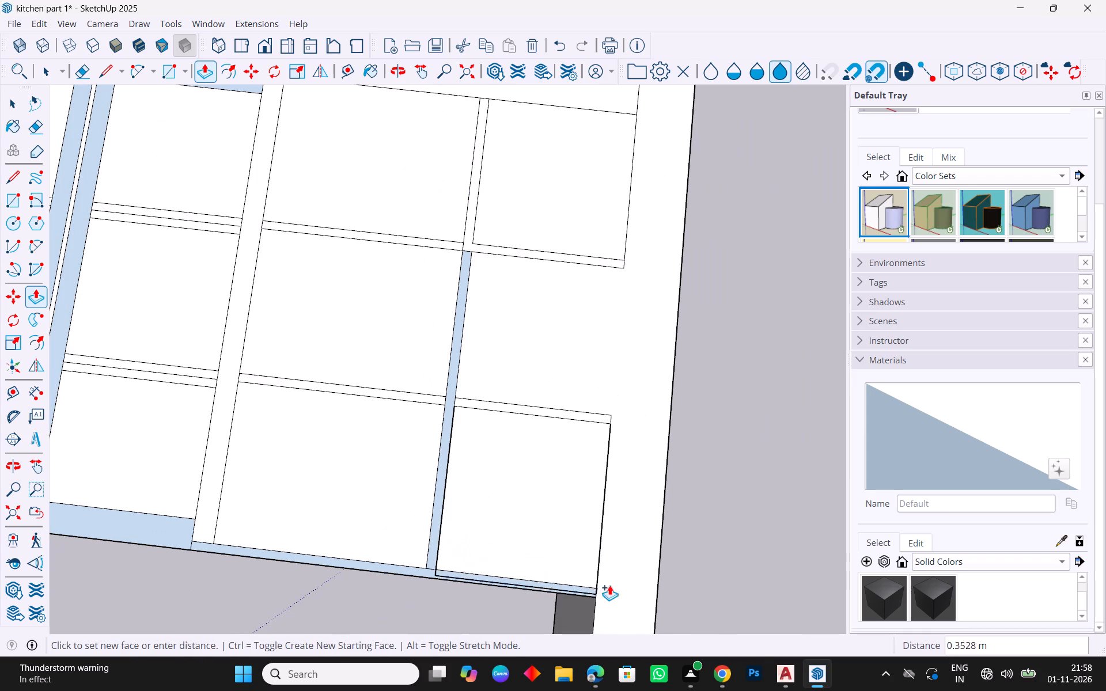
click(600, 587)
scroll(450, 455, down, 4)
key(Escape)
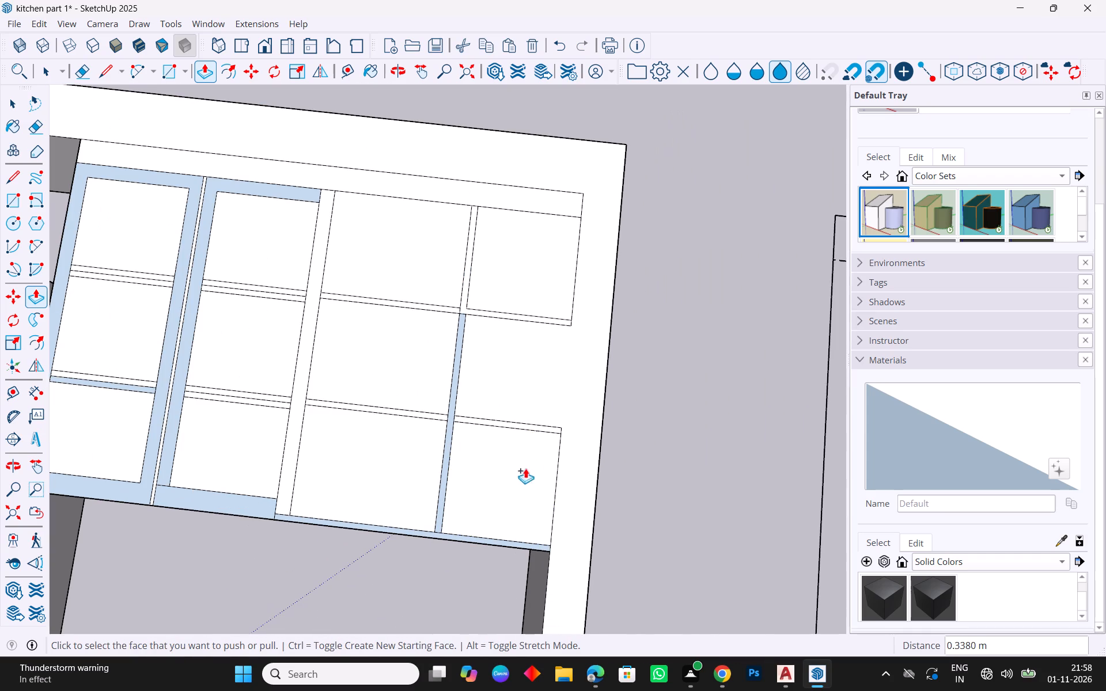
Draw a line along the fourth column's outer side, joining the lower shelf's corner to the upper shelf's corner.
key(space)
click(10, 183)
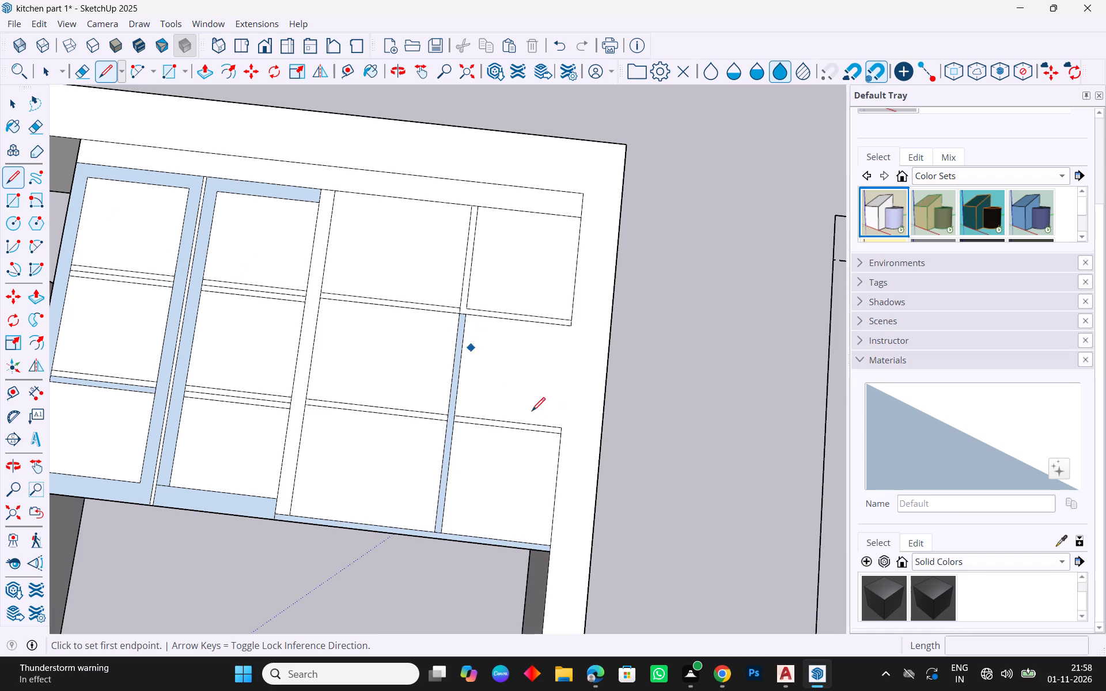
click(560, 429)
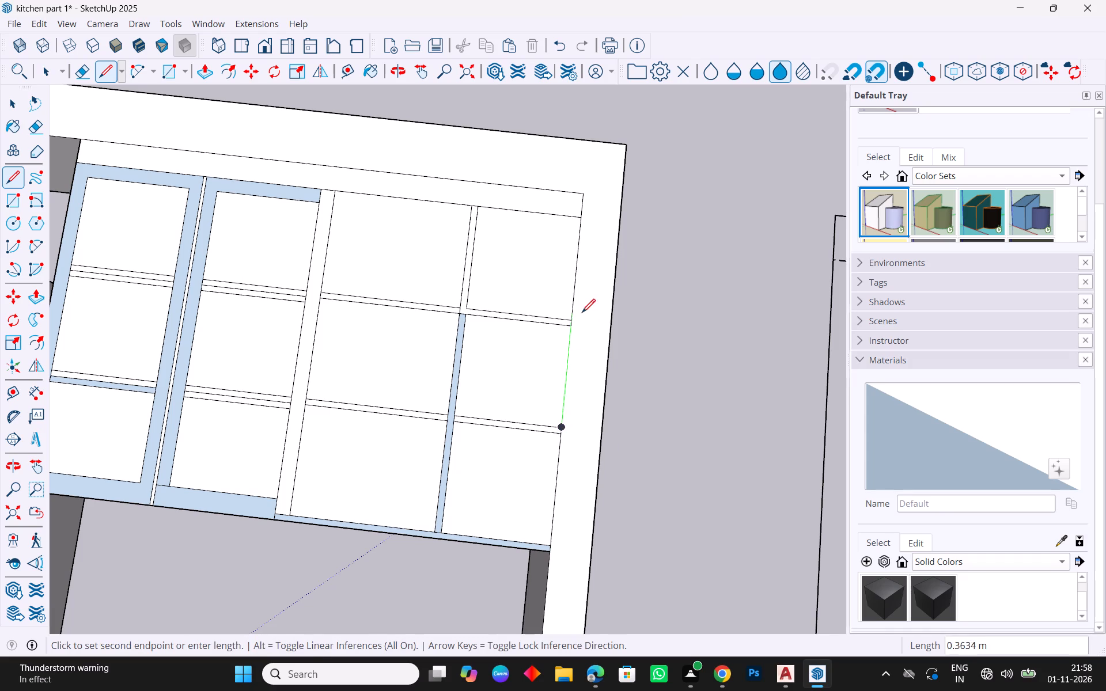
click(571, 328)
key(Escape)
key(space)
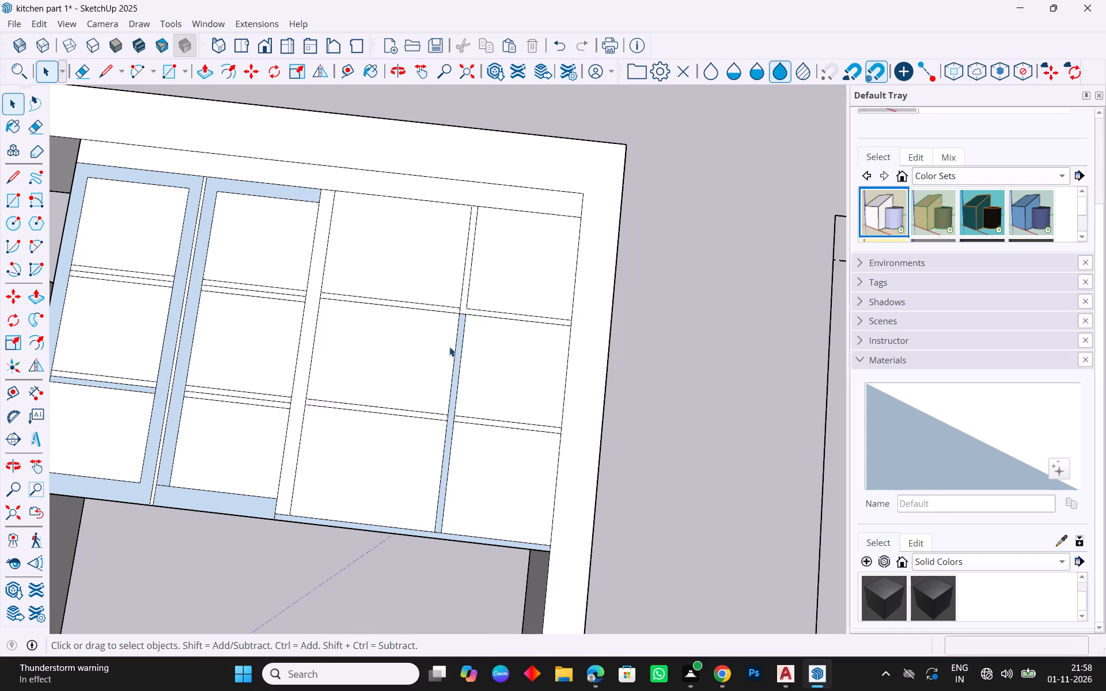
Delete the shaded narrow vertical strip face between the third and fourth columns, below the top compartment.
scroll(531, 389, down, 5)
middle_drag(503, 447, 634, 455)
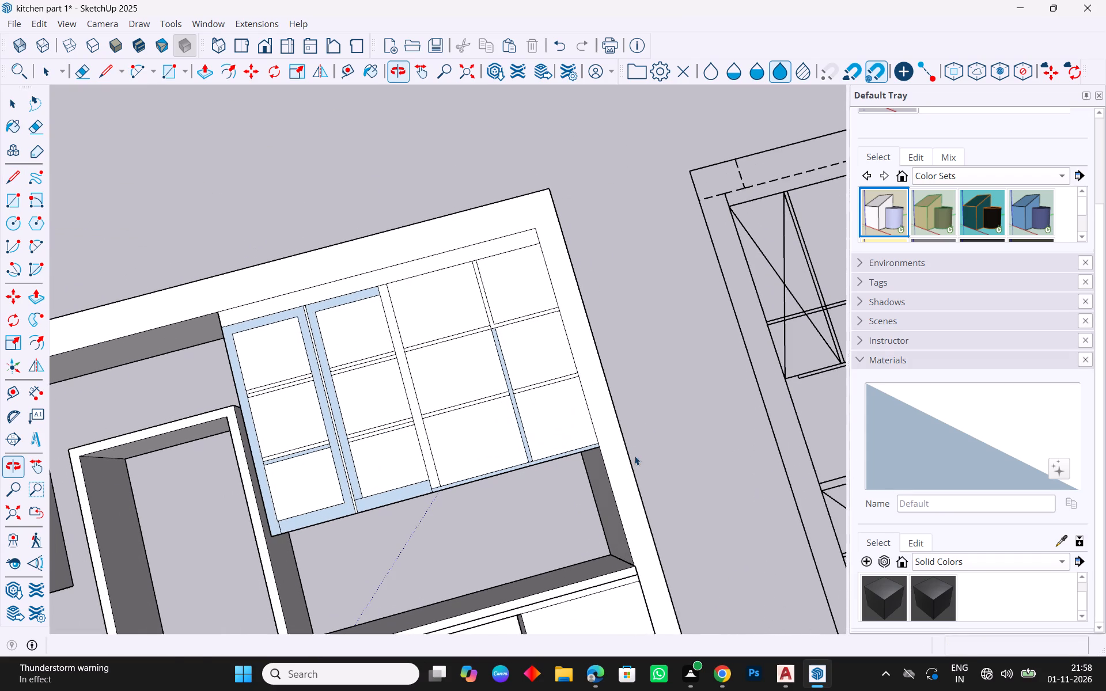
scroll(495, 330, up, 9)
click(497, 361)
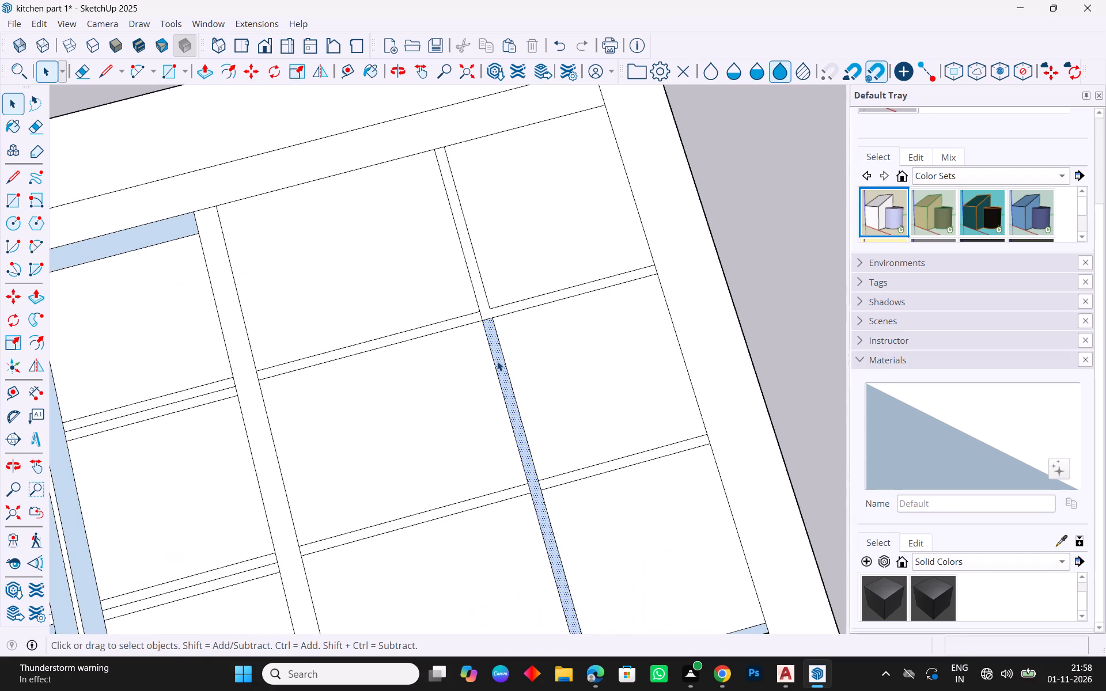
key(Delete)
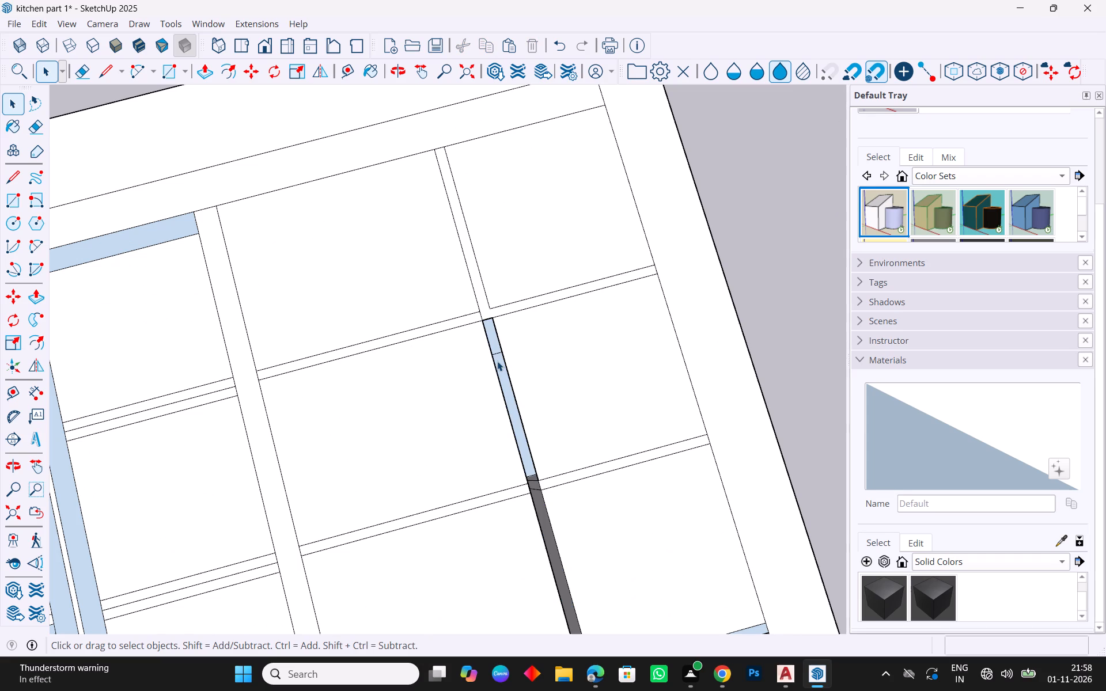
Undo the strip face deletion, and instead delete the short edge crossing the upper shelf strip between the third and fourth columns.
key(ctrl+z)
scroll(469, 304, up, 7)
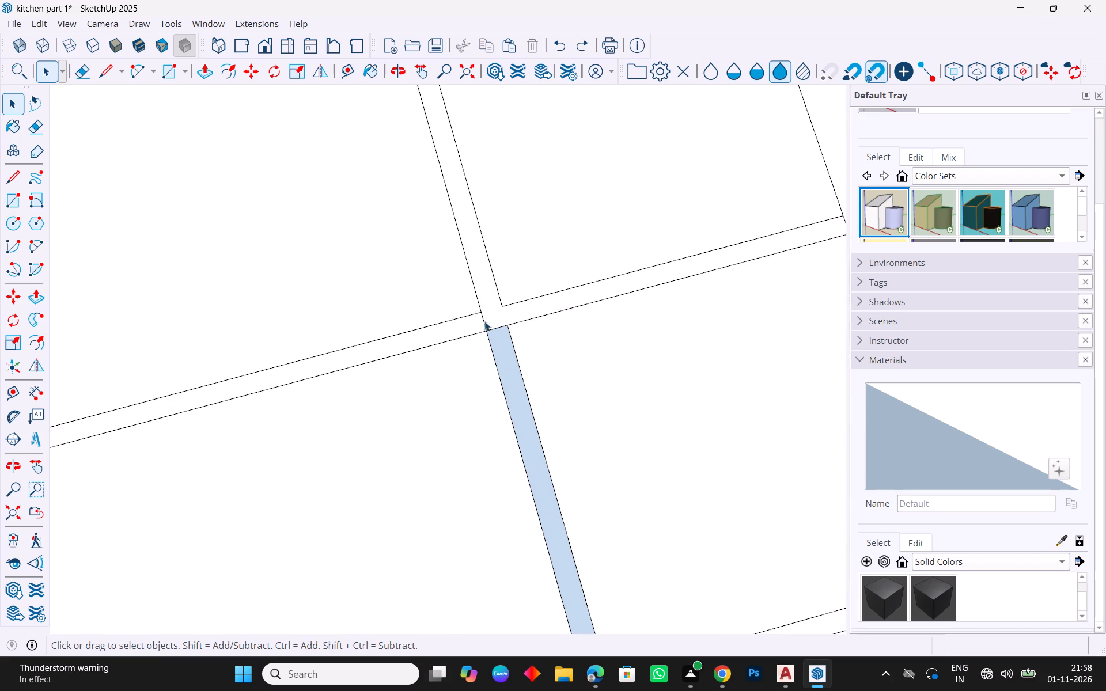
click(484, 321)
key(Delete)
Delete the stray vertical panel projecting behind the wall with the door and cabinets.
scroll(528, 288, down, 6)
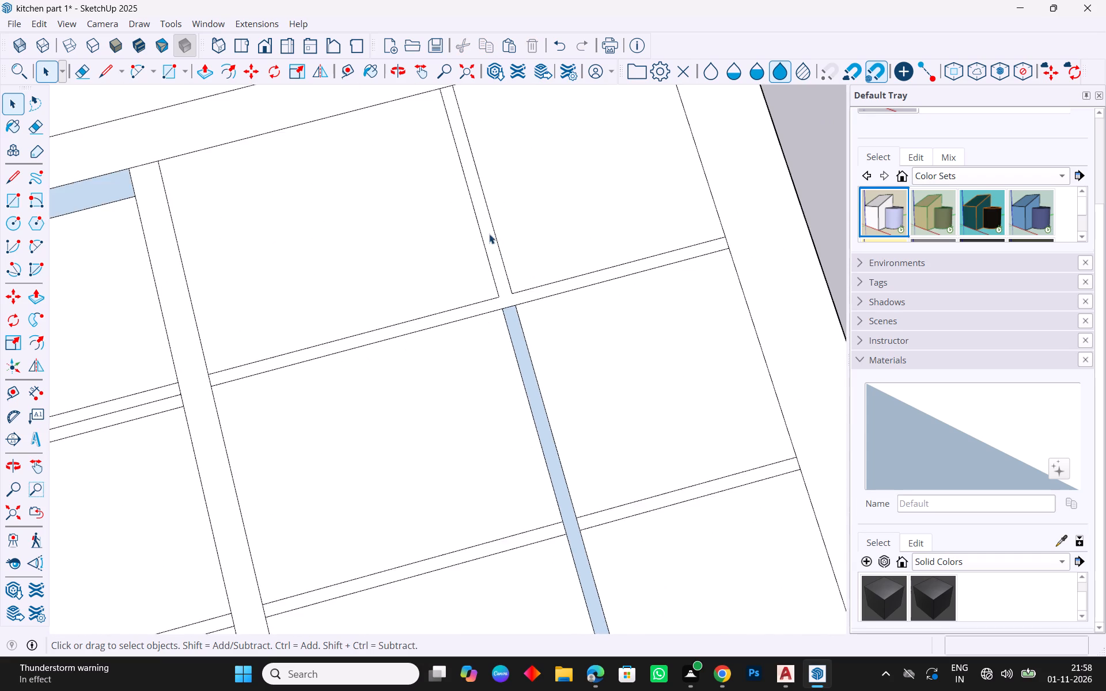
scroll(489, 234, down, 3)
scroll(285, 363, up, 1)
scroll(308, 316, down, 5)
scroll(448, 313, down, 4)
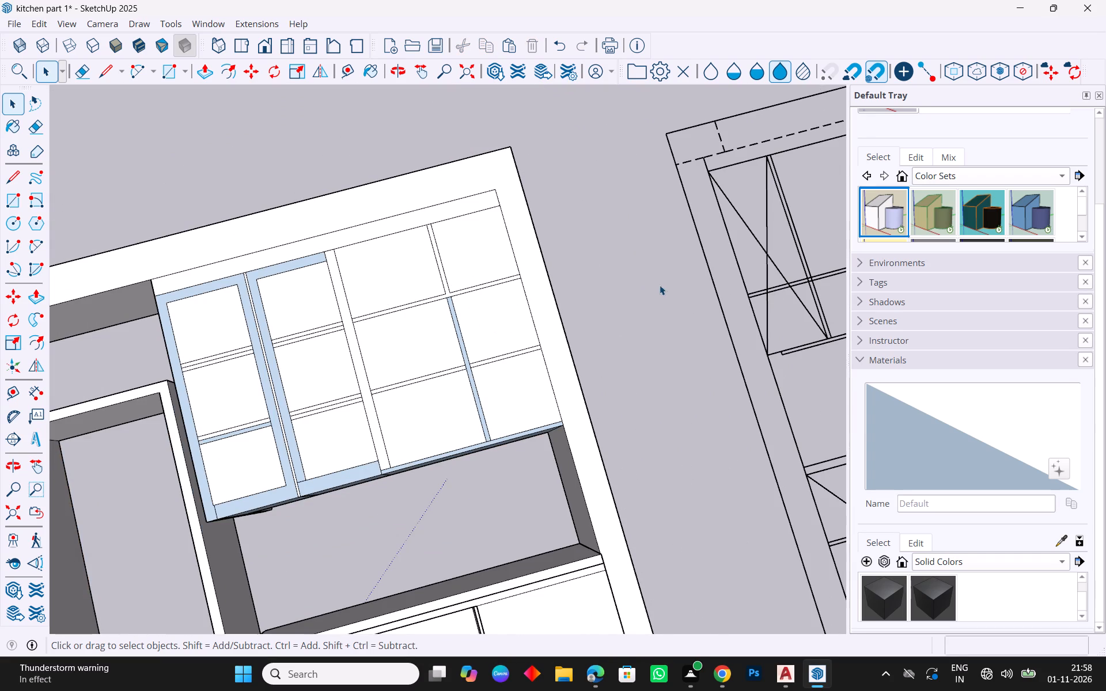
scroll(419, 232, down, 4)
middle_drag(435, 413, 388, 227)
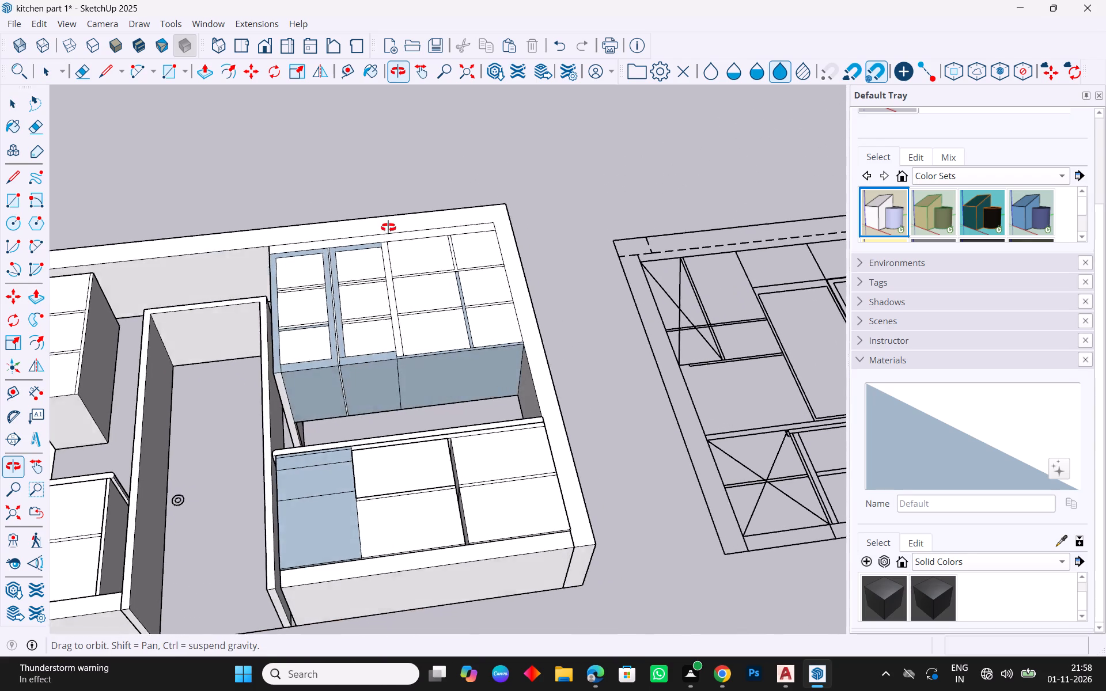
middle_drag(388, 227, 349, 405)
scroll(321, 357, down, 4)
middle_drag(429, 310, 403, 506)
middle_drag(427, 238, 304, 417)
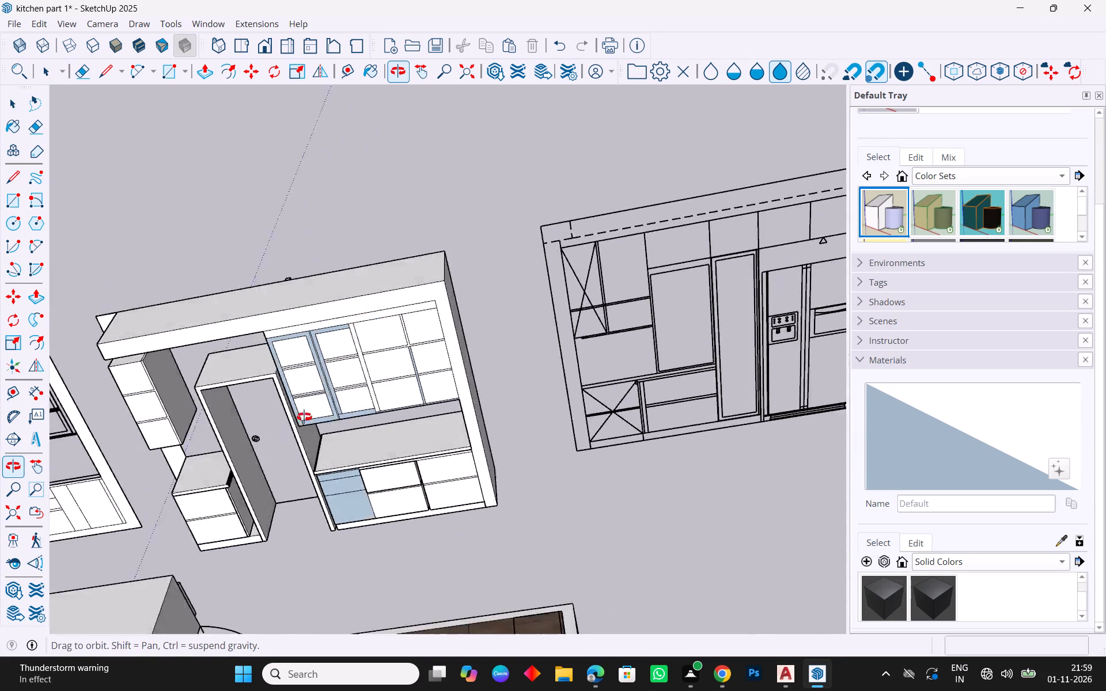
middle_drag(304, 417, 289, 553)
middle_drag(354, 279, 323, 522)
middle_drag(315, 510, 445, 392)
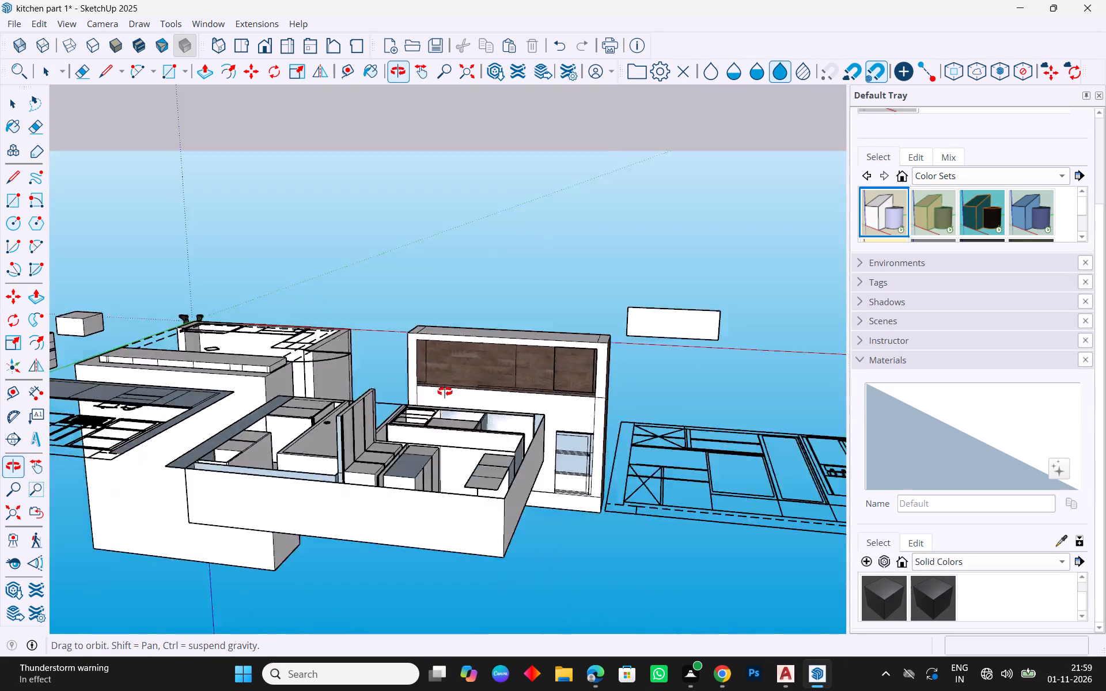
middle_drag(445, 392, 478, 351)
middle_drag(394, 395, 444, 119)
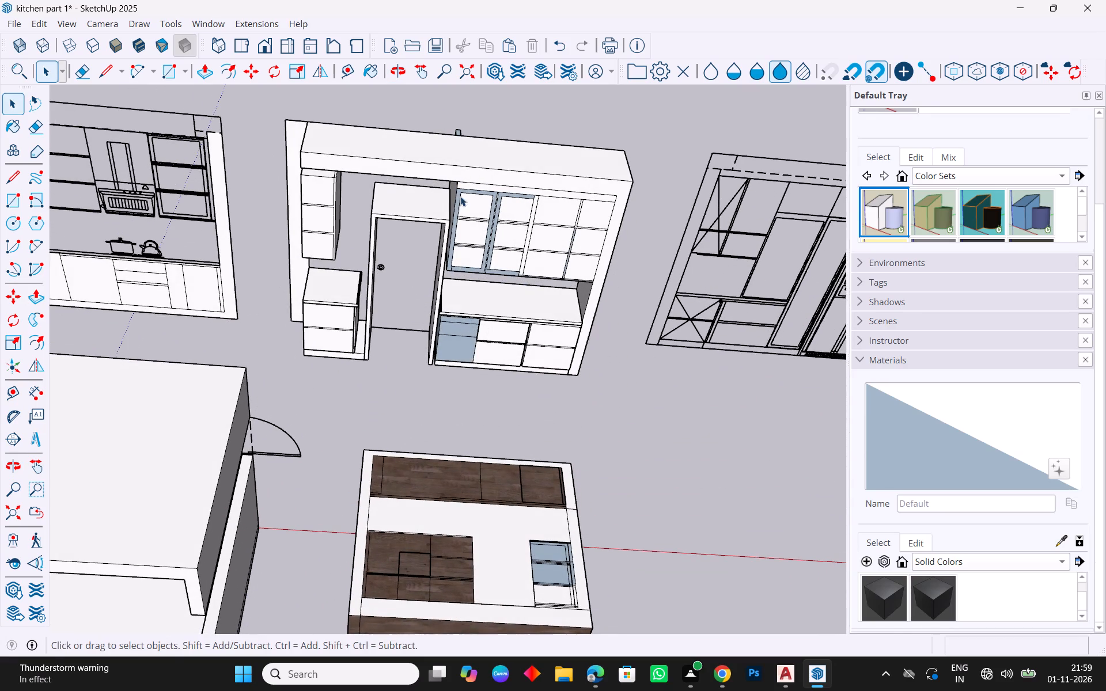
middle_drag(460, 196, 541, 586)
scroll(490, 427, up, 4)
middle_drag(572, 451, 486, 276)
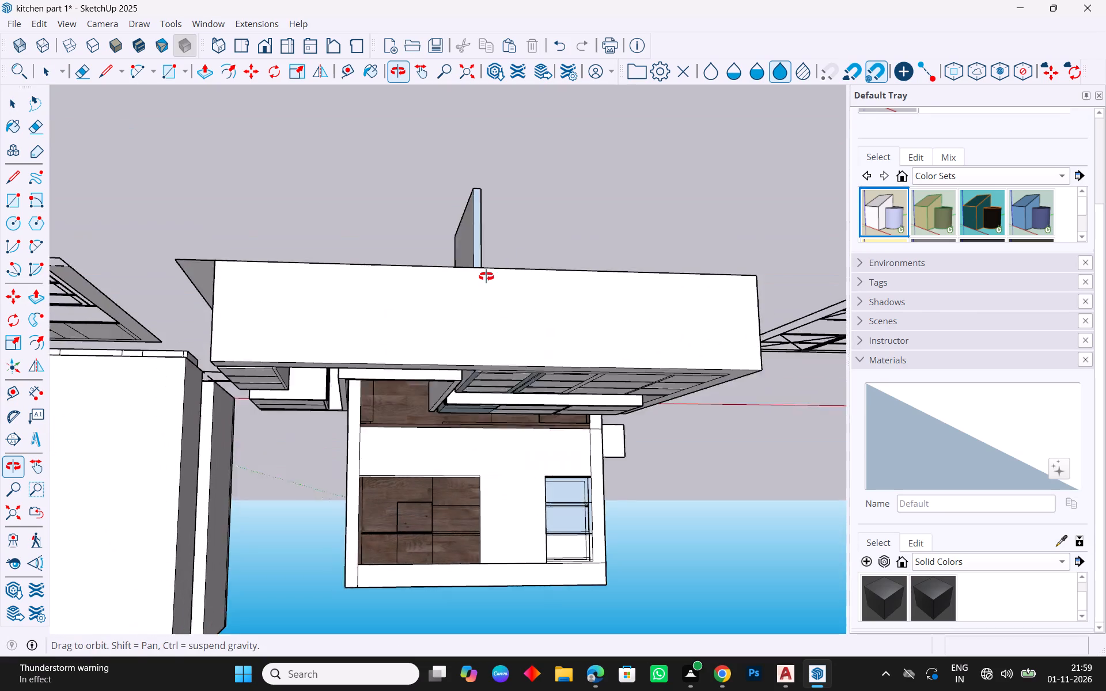
middle_drag(486, 276, 478, 282)
drag(517, 214, 335, 182)
middle_drag(490, 310, 503, 269)
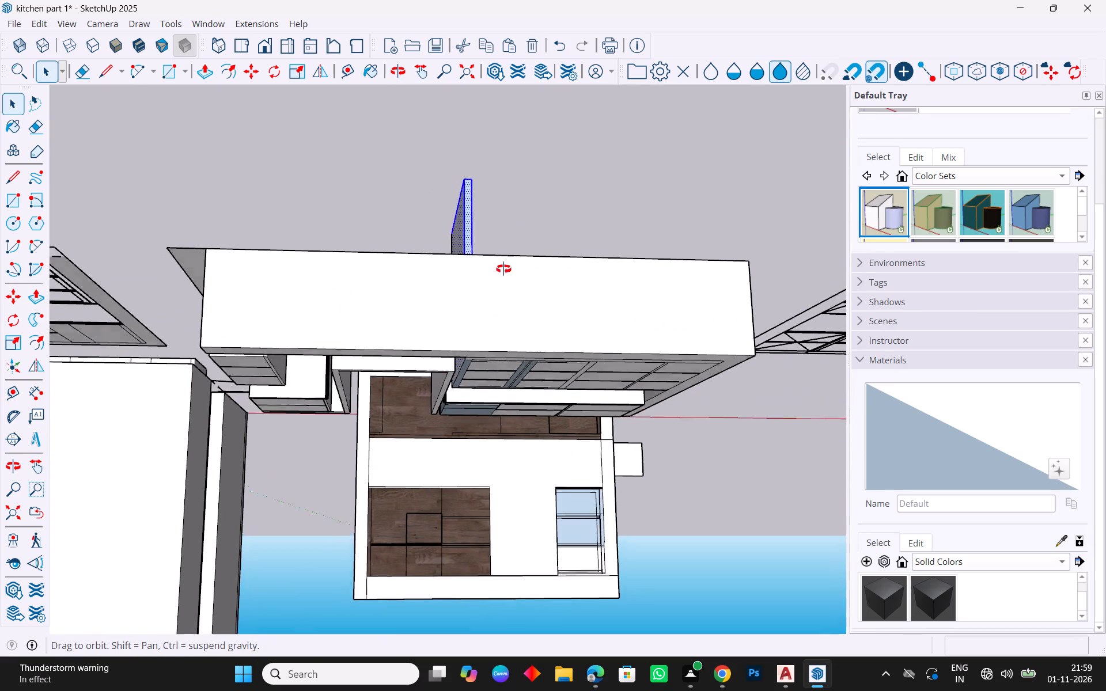
middle_drag(503, 269, 493, 145)
key(Delete)
Delete the remaining stray geometry projecting behind the same wall.
middle_drag(521, 203, 541, 294)
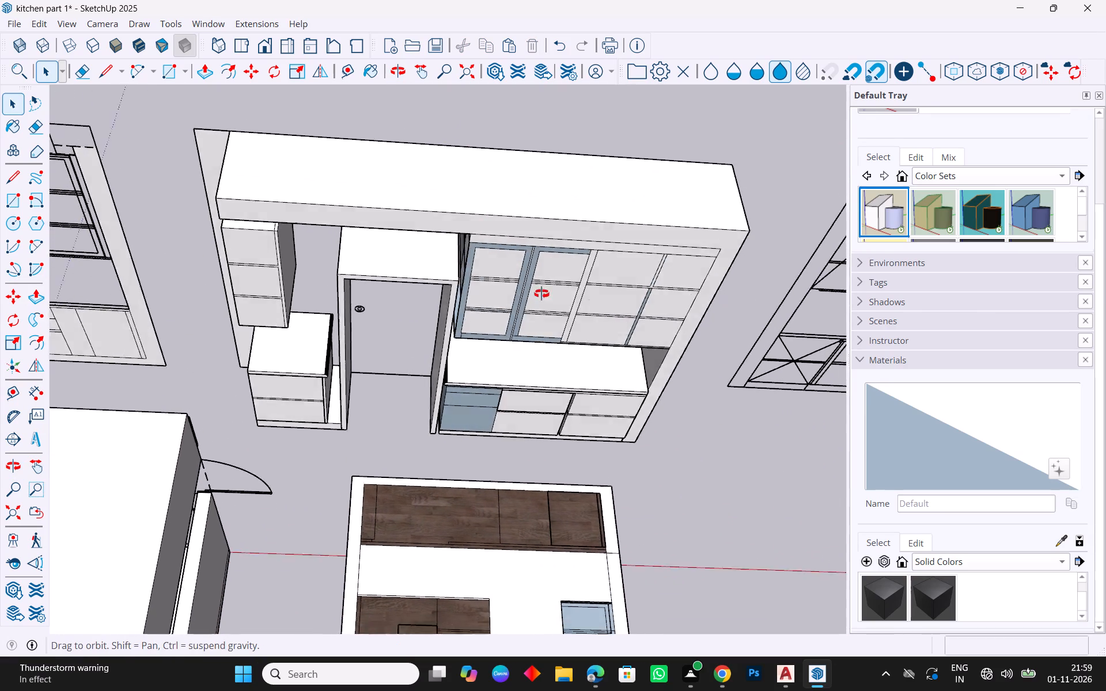
middle_drag(541, 294, 555, 574)
middle_drag(486, 378, 467, 220)
drag(486, 215, 406, 180)
key(Delete)
Delete the two leftover faces at the back of the base cabinets.
middle_drag(502, 191, 517, 458)
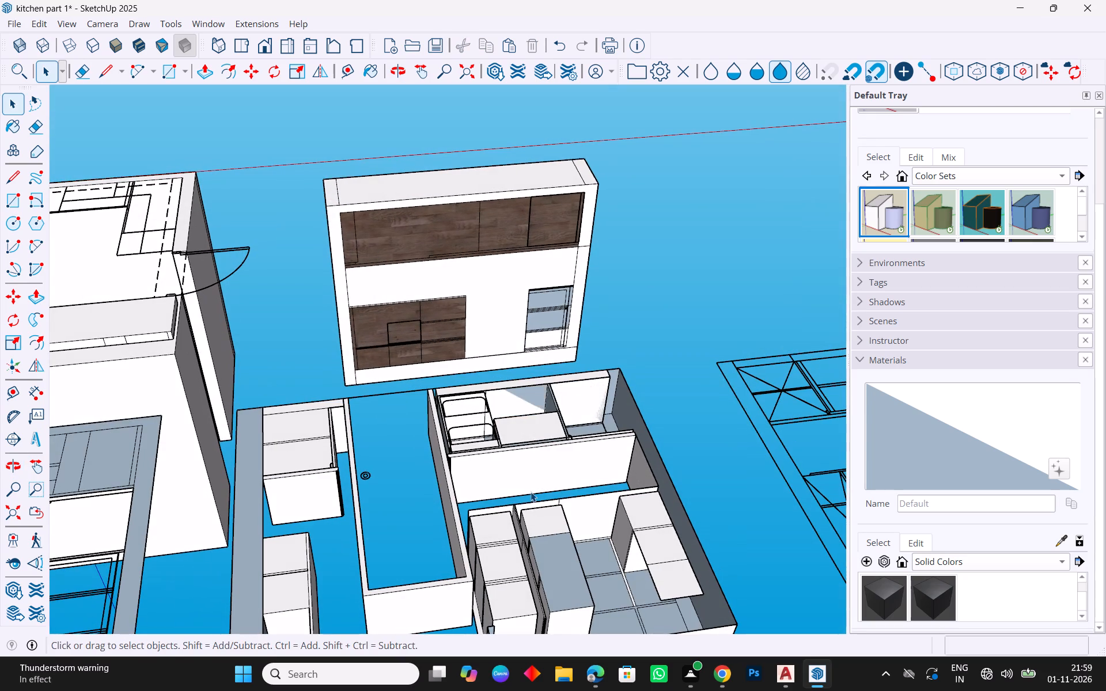
click(530, 396)
key(Delete)
middle_drag(623, 429, 618, 345)
click(579, 389)
key(Delete)
Examine the door frame, wall cabinets and base cabinets from the front and below for leftover geometry.
scroll(371, 313, down, 4)
middle_drag(540, 460, 482, 102)
scroll(460, 363, up, 4)
middle_drag(425, 348, 490, 123)
scroll(378, 269, up, 5)
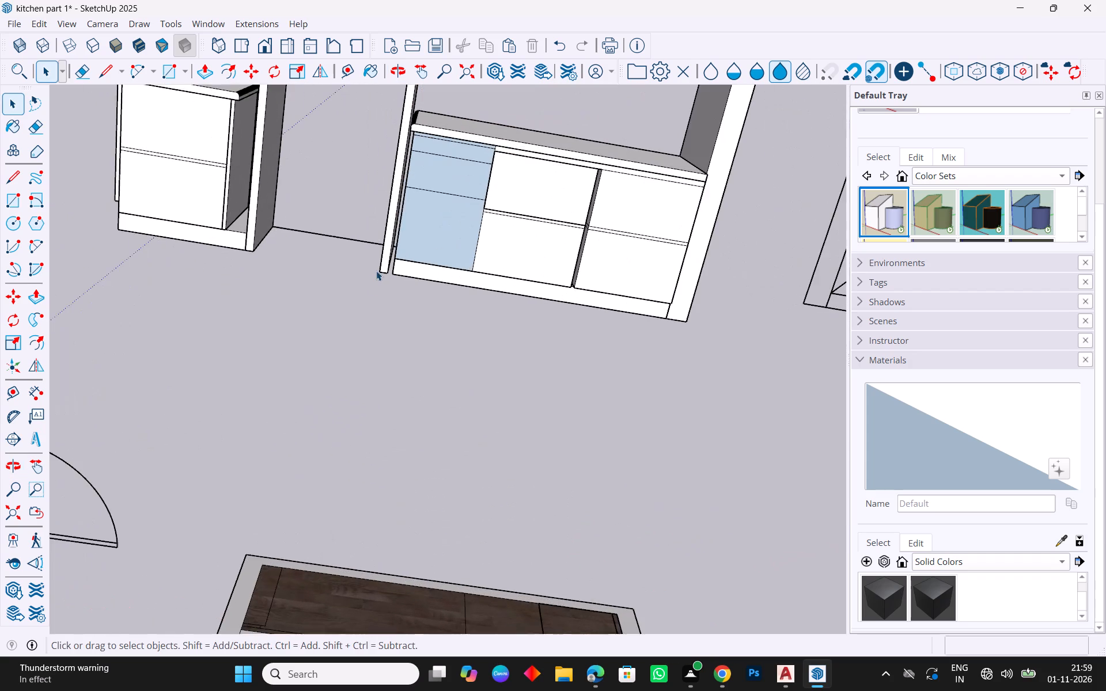
scroll(372, 292, up, 1)
scroll(380, 307, down, 7)
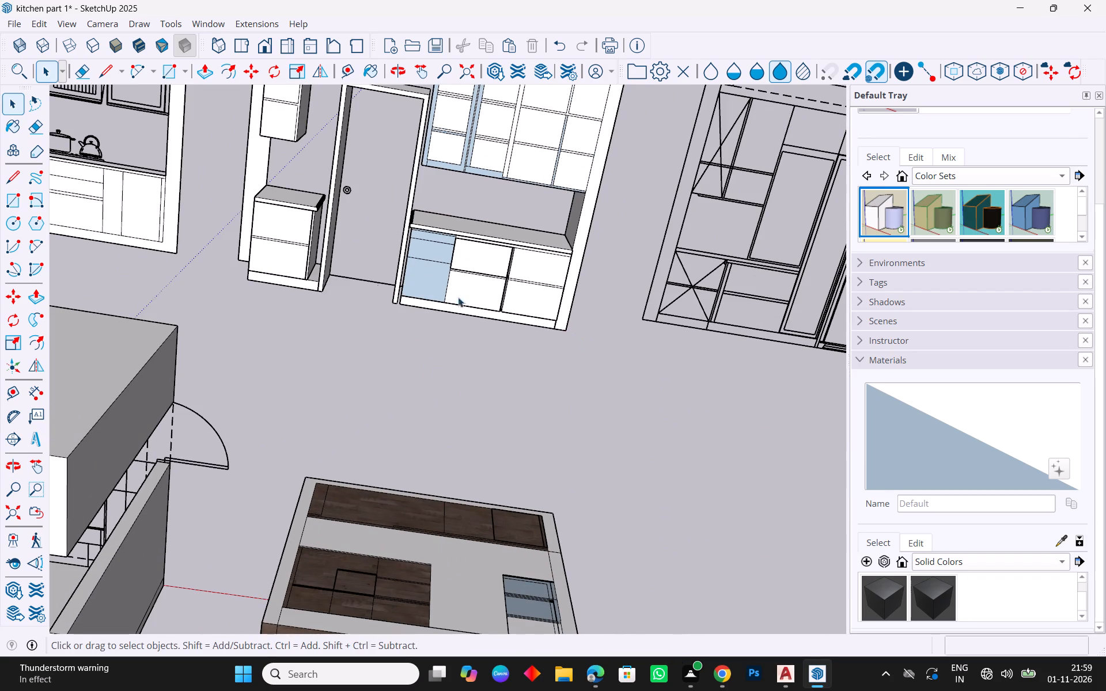
scroll(454, 336, down, 3)
scroll(402, 80, up, 3)
scroll(441, 195, up, 8)
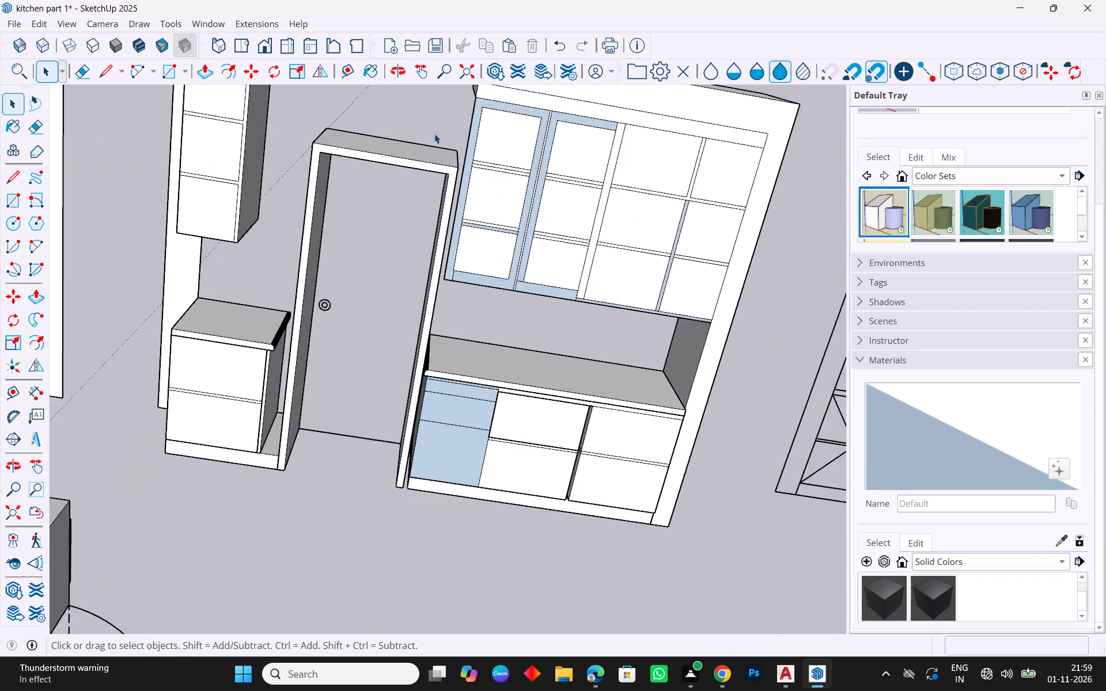
middle_drag(426, 244, 680, 430)
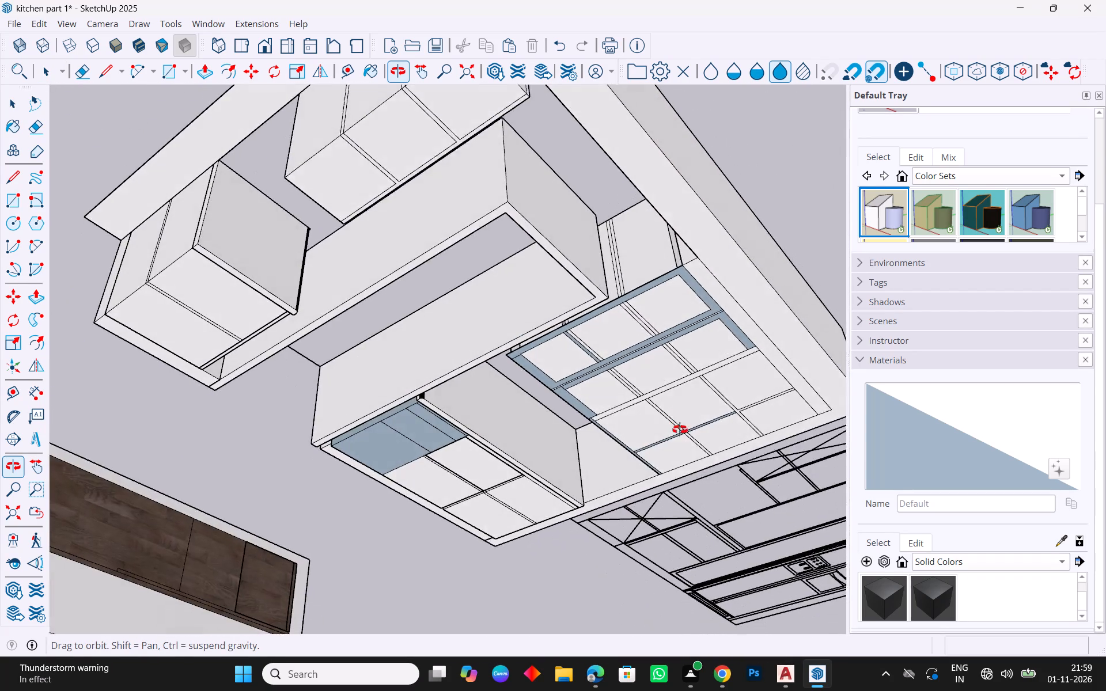
middle_drag(680, 430, 689, 441)
scroll(421, 208, down, 5)
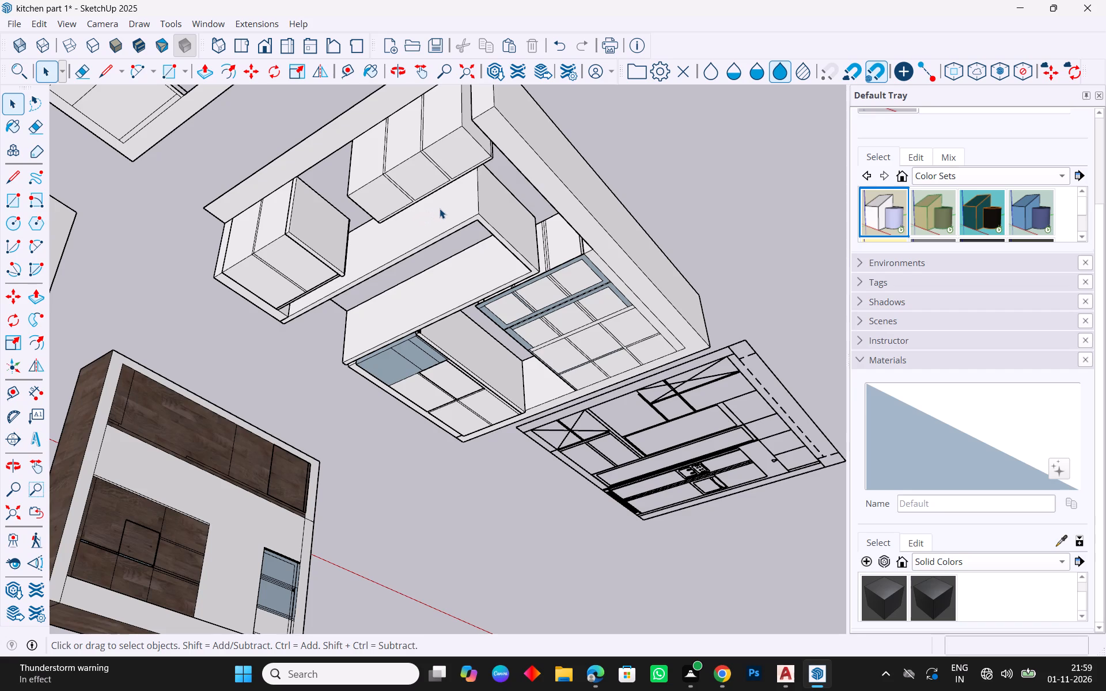
middle_drag(672, 347, 672, 330)
middle_drag(672, 330, 641, 183)
scroll(494, 213, up, 14)
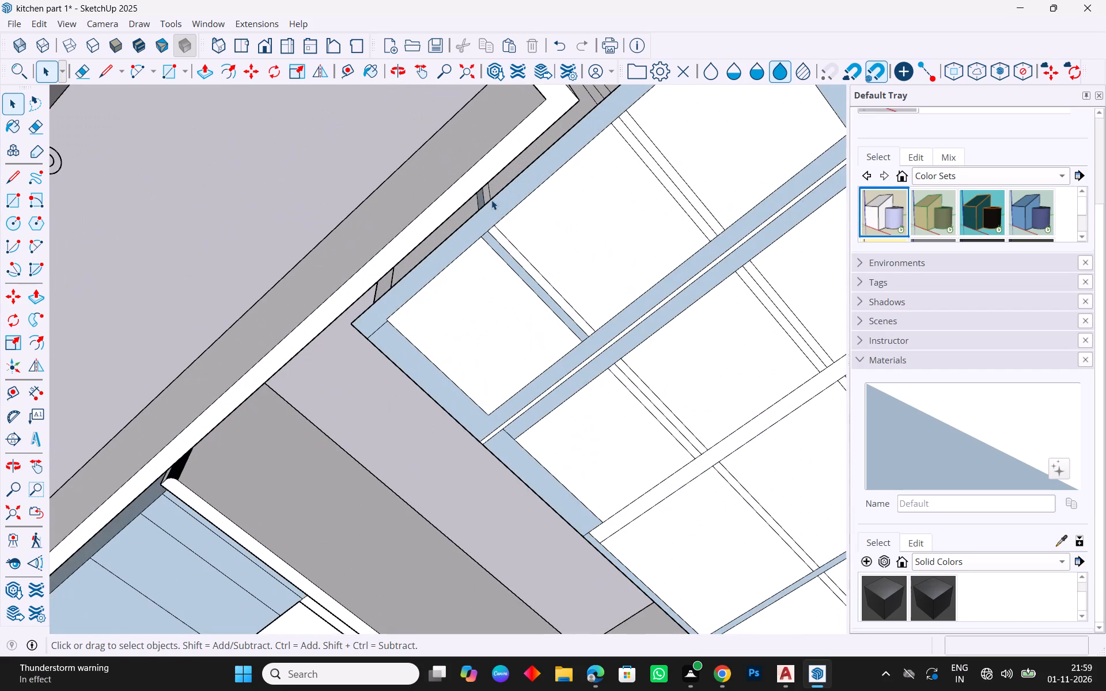
scroll(480, 211, up, 4)
scroll(331, 390, up, 3)
scroll(305, 380, down, 10)
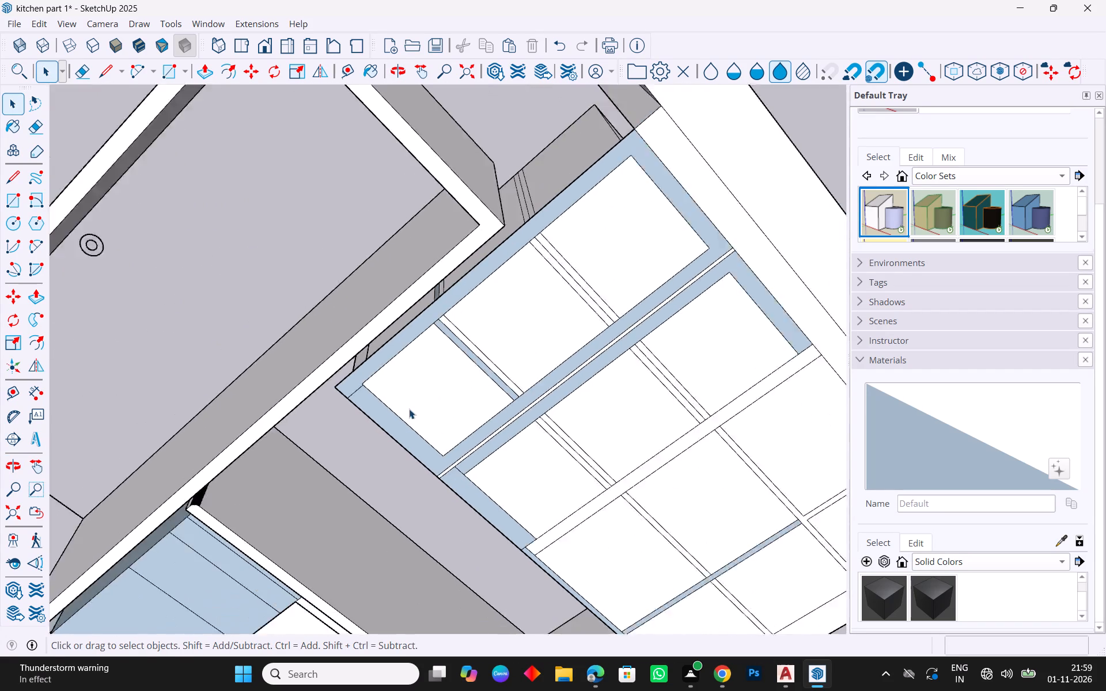
scroll(409, 409, down, 6)
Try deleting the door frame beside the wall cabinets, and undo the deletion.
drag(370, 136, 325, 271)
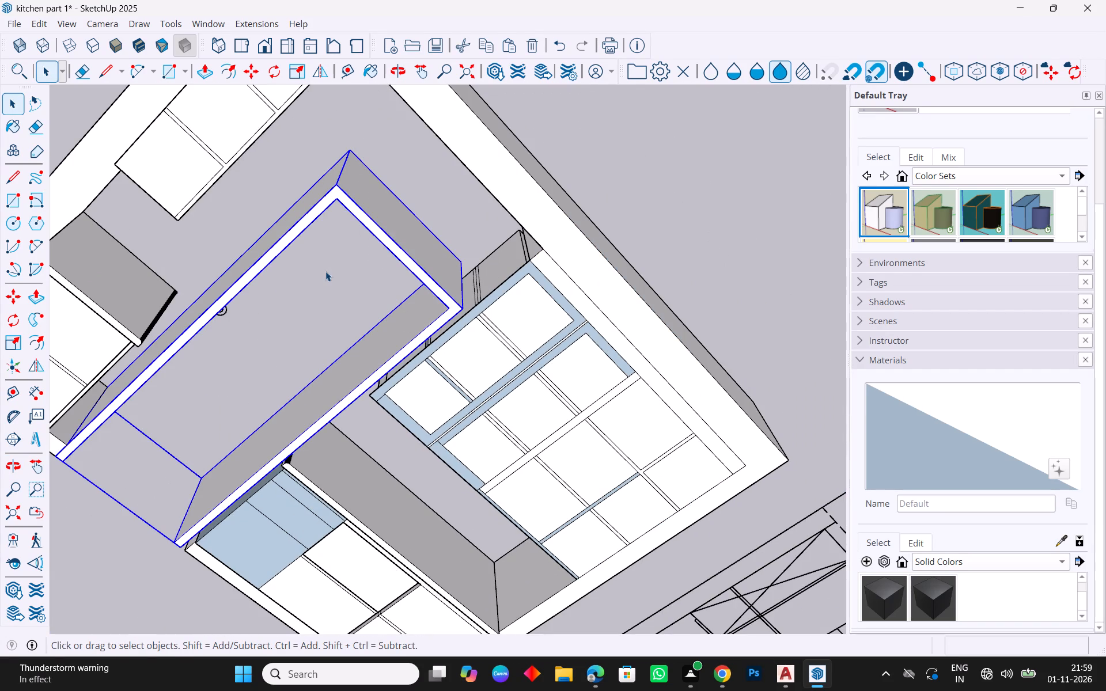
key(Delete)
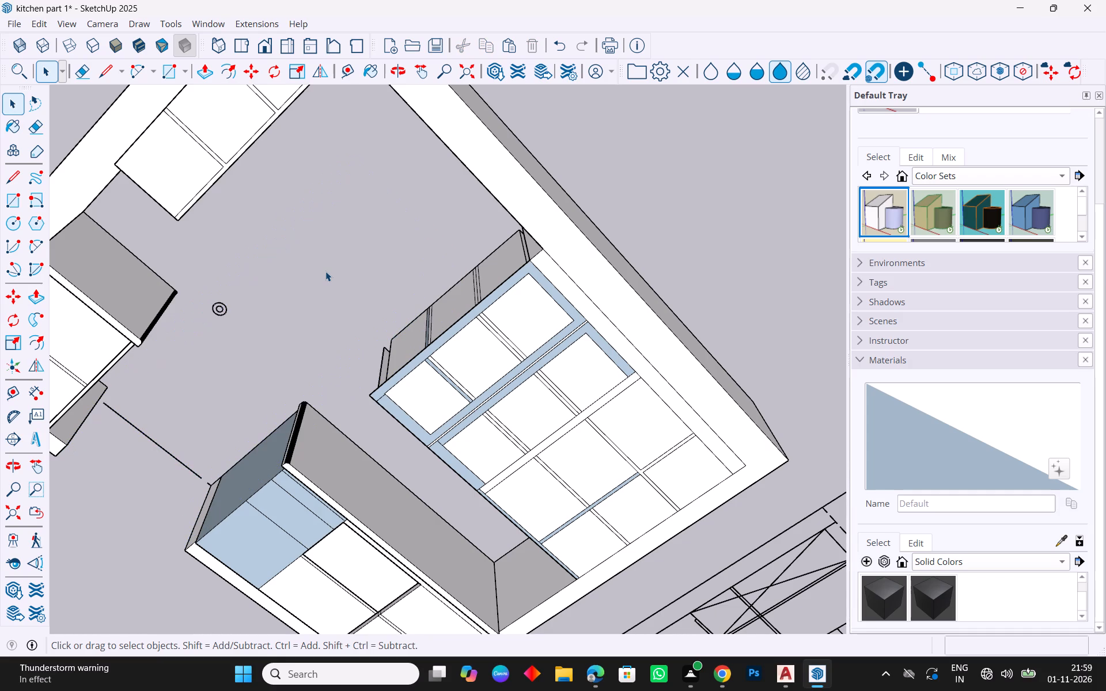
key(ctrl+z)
Sample the Wood_Floor_12_1K material from the finished wood cabinetry and paint the frames of the second and first wall cabinet columns.
scroll(220, 198, down, 4)
middle_drag(540, 364, 548, 207)
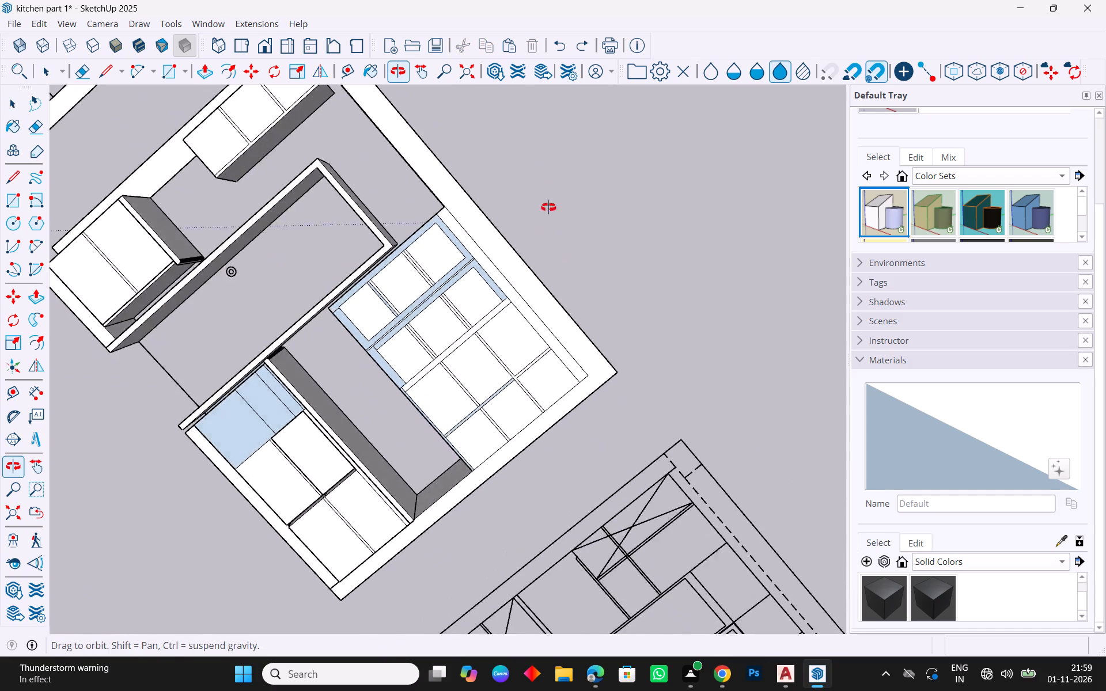
middle_drag(548, 207, 432, 83)
scroll(335, 392, down, 3)
middle_drag(478, 491, 748, 360)
middle_drag(151, 511, 336, 558)
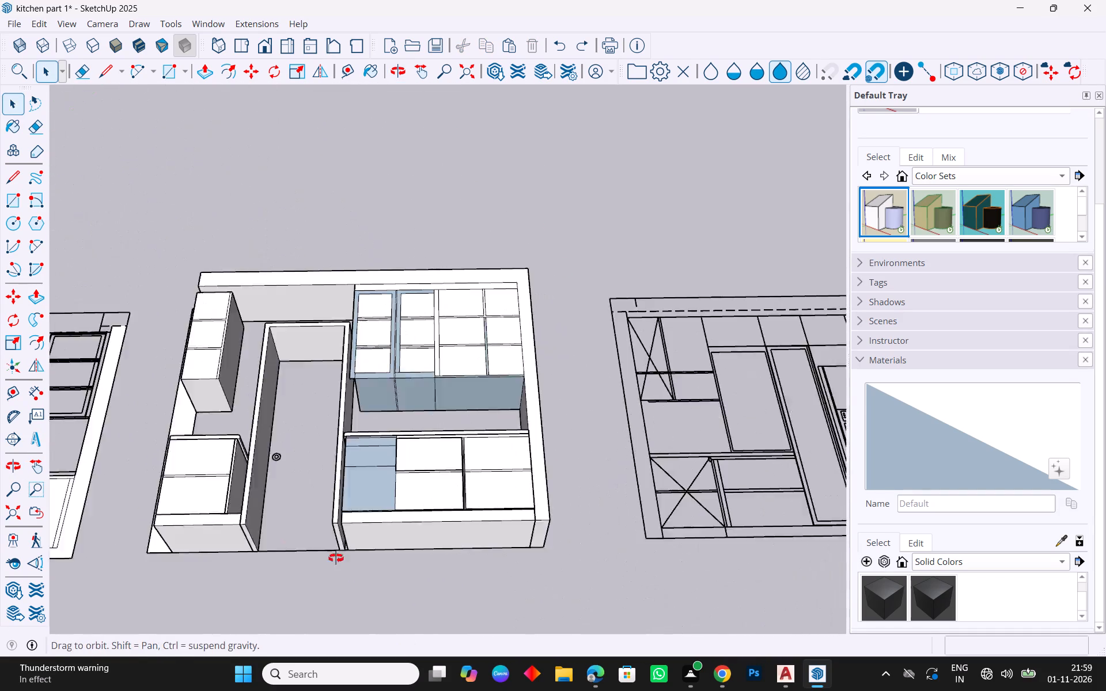
middle_drag(336, 558, 412, 576)
middle_drag(522, 460, 480, 632)
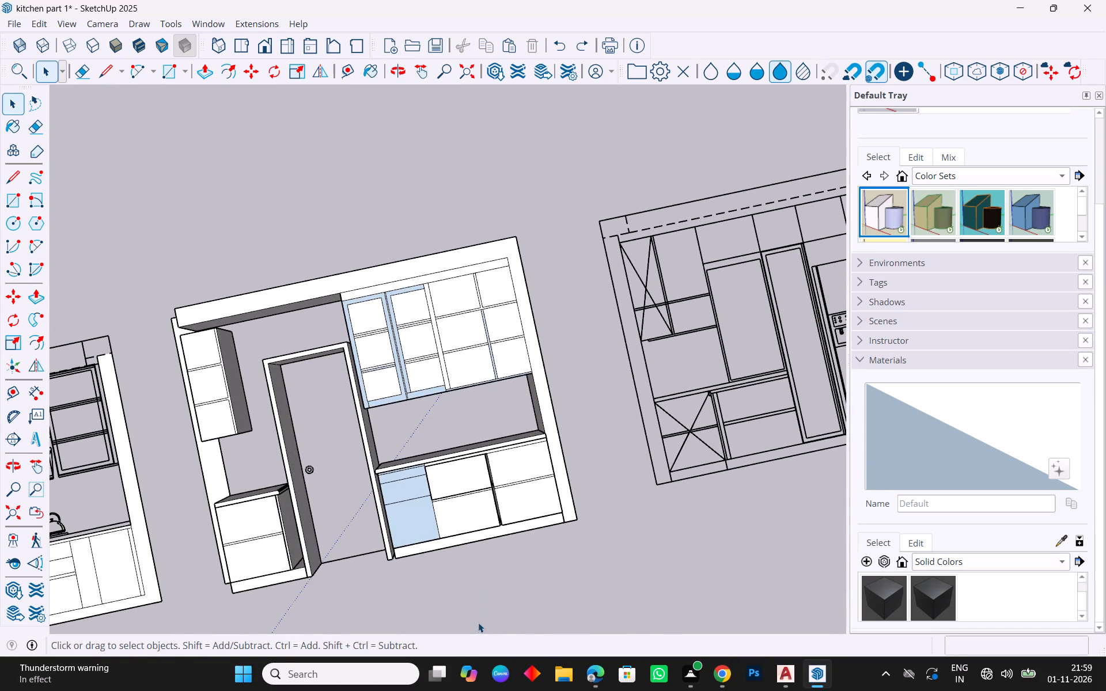
key(Escape)
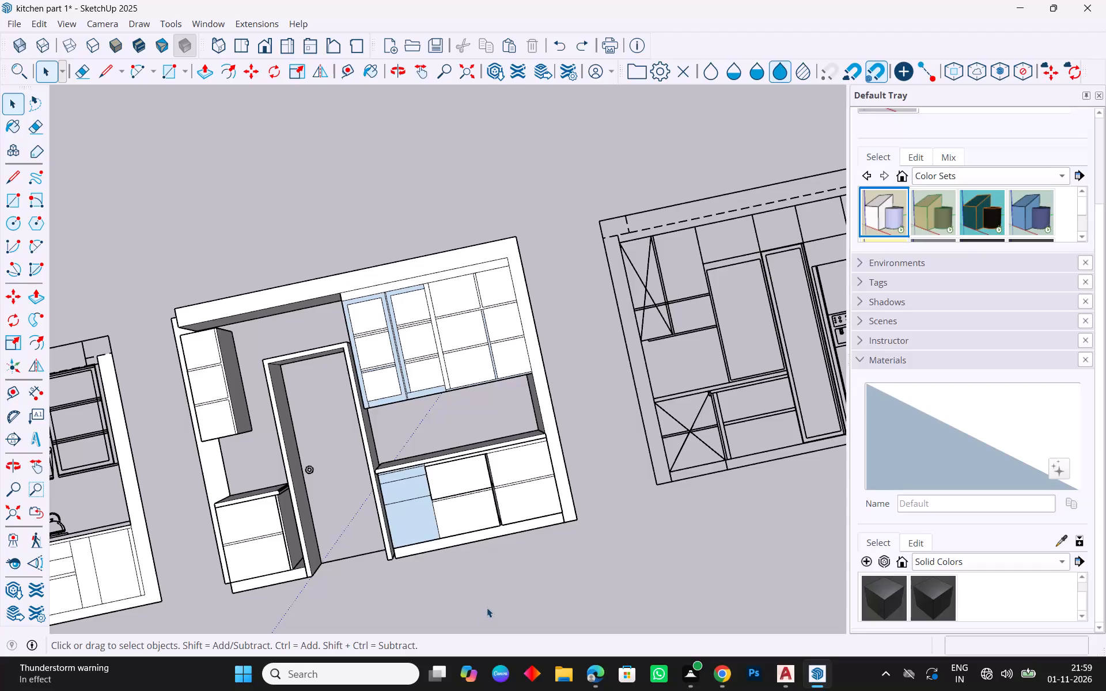
middle_drag(135, 464, 268, 370)
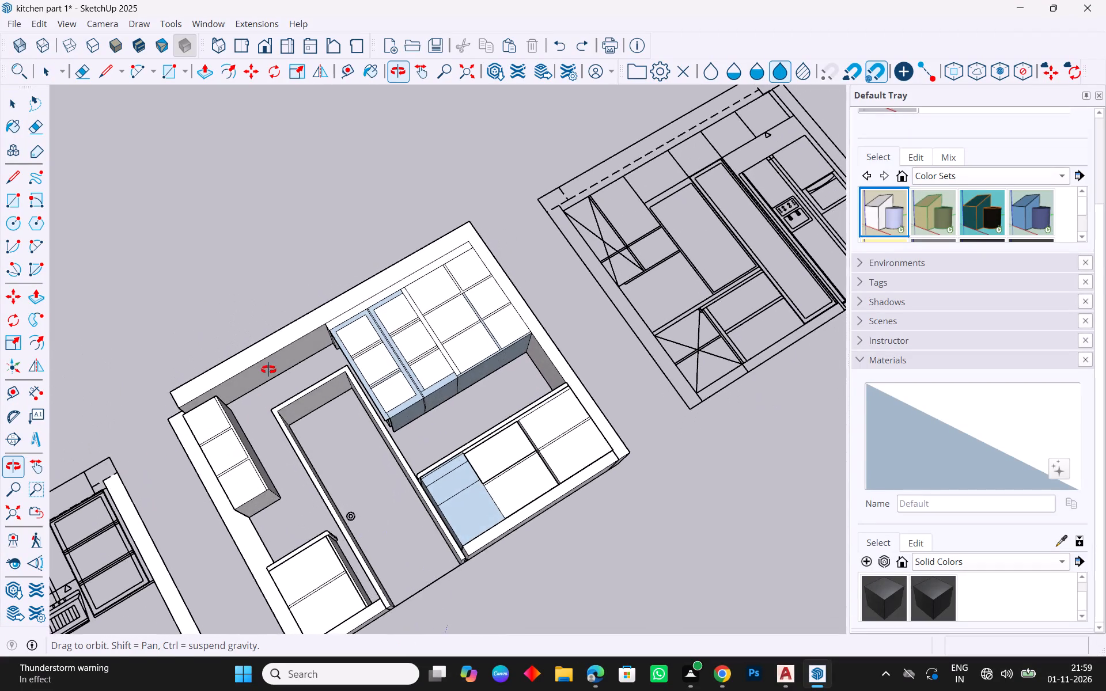
middle_drag(268, 370, 74, 429)
scroll(88, 439, down, 13)
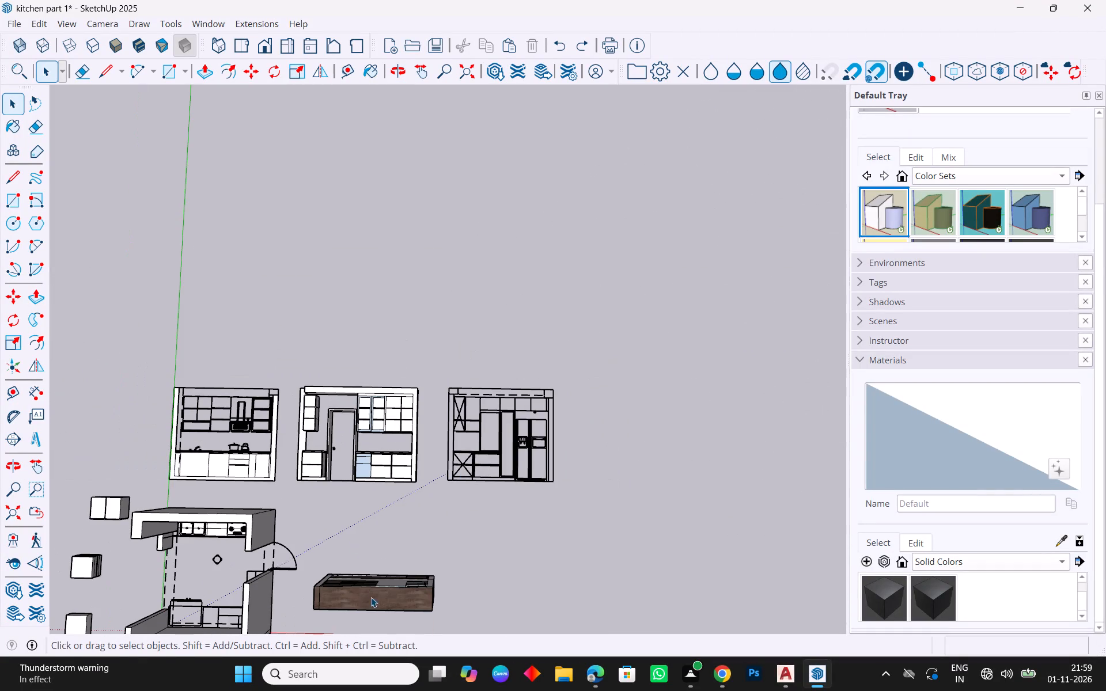
click(1058, 545)
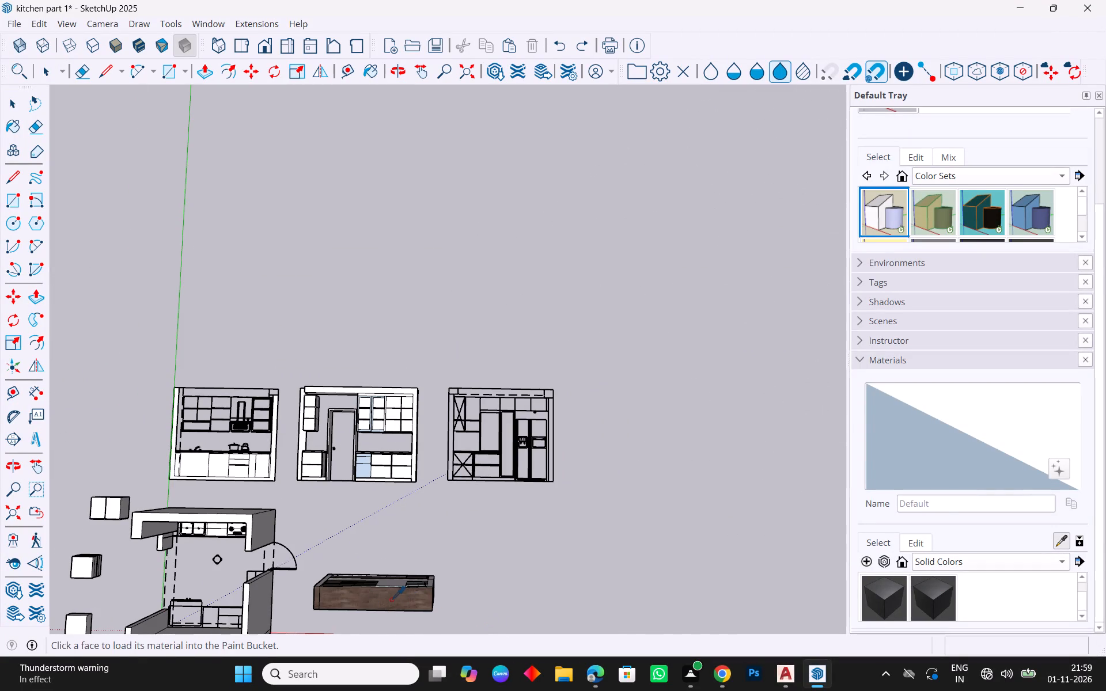
click(390, 599)
scroll(372, 421, up, 18)
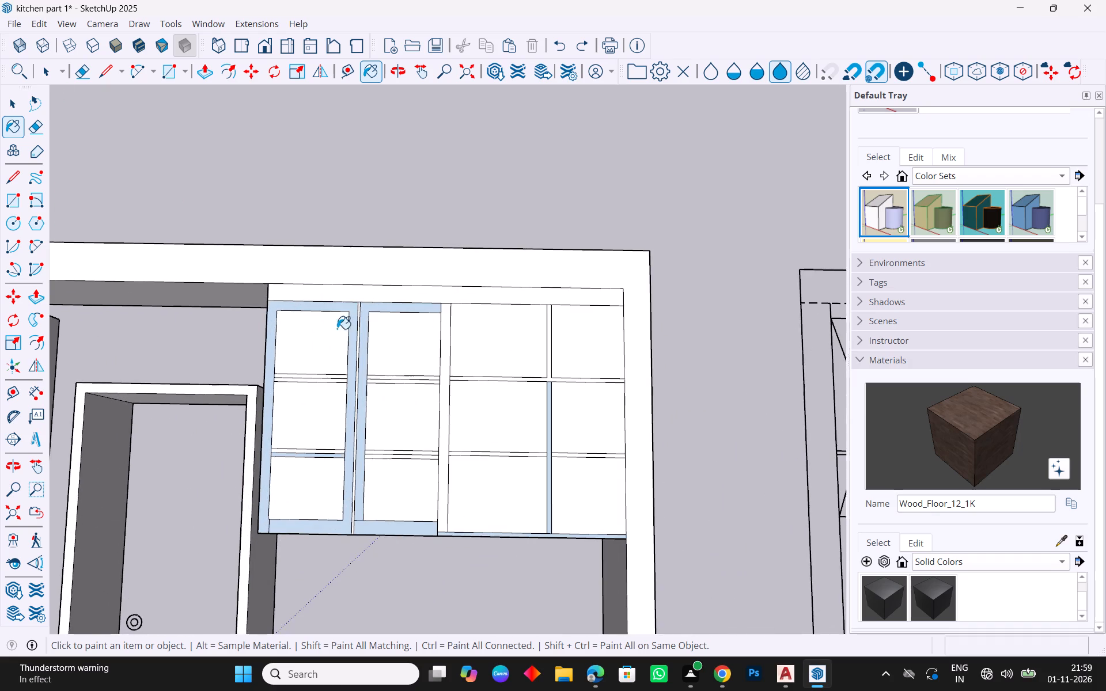
scroll(354, 310, up, 4)
click(373, 309)
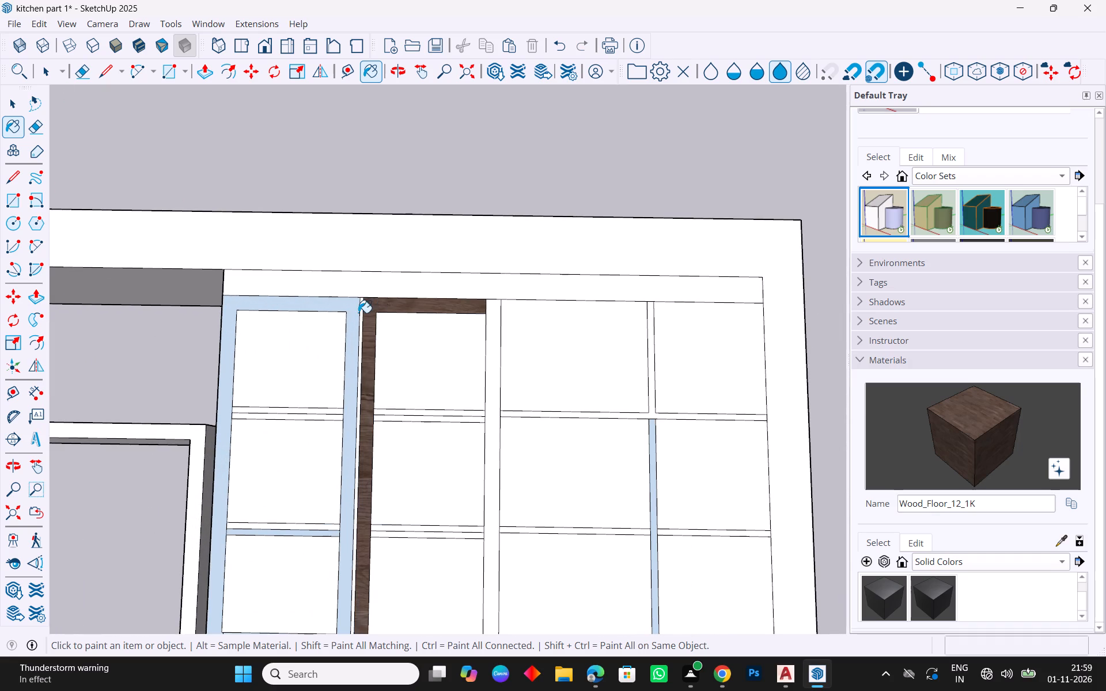
click(352, 316)
Paint all six compartment fronts in the third and fourth wall cabinet columns with Wood_Floor_12_1K.
scroll(359, 314, up, 8)
scroll(366, 313, down, 8)
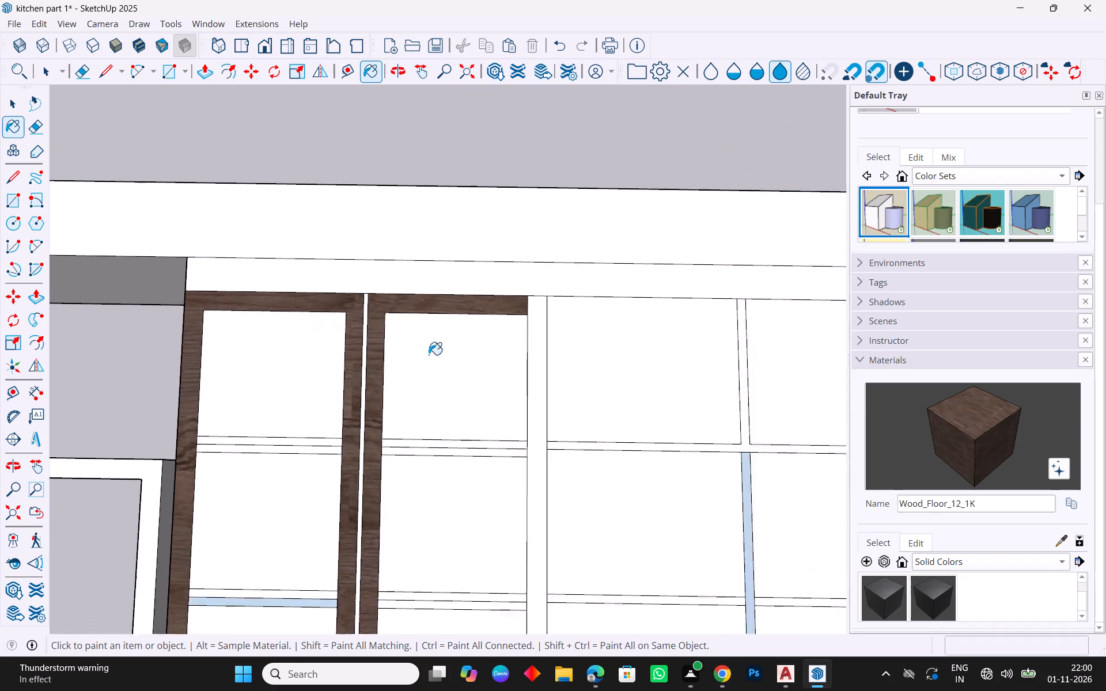
scroll(393, 365, down, 4)
click(515, 353)
click(501, 440)
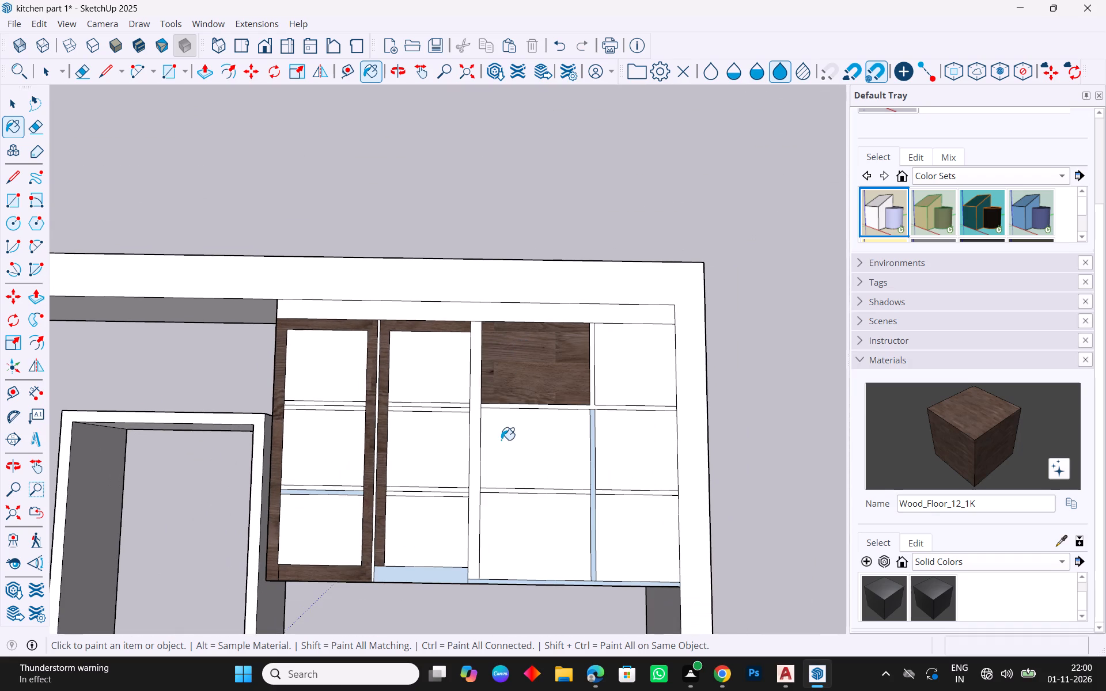
click(522, 531)
click(649, 542)
click(645, 443)
click(627, 354)
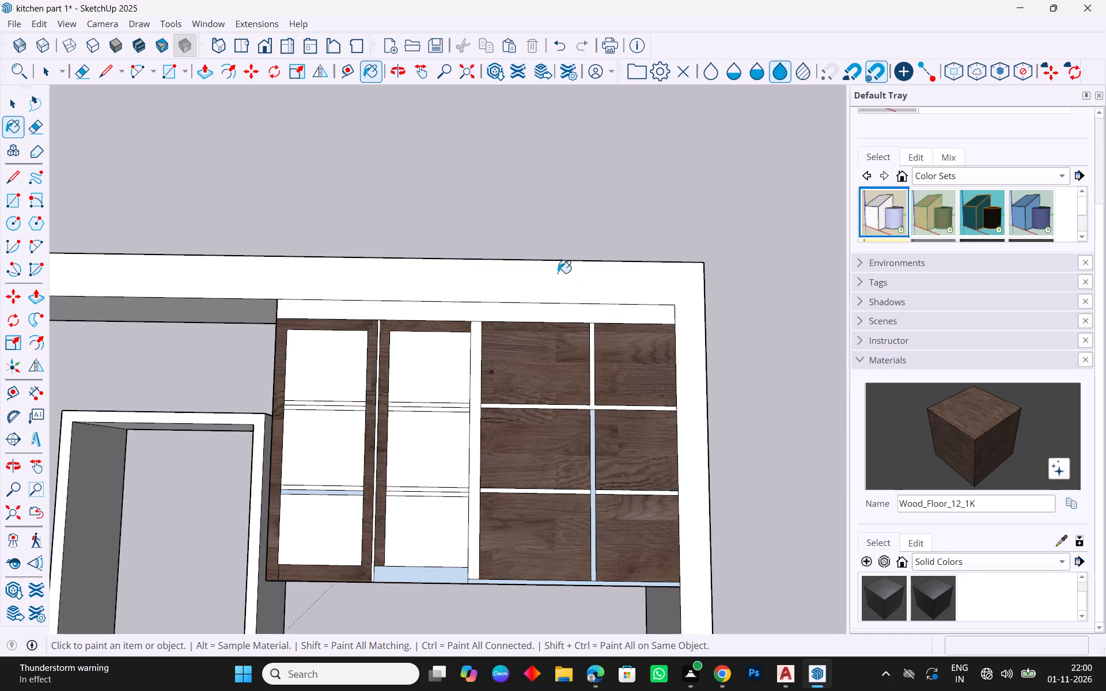
Paint the wall's outer border face and the strip above the wall cabinets with Wood_Floor_12_1K.
click(558, 272)
click(433, 314)
Paint the six inset door panels in the first and second wall cabinet columns with Wood_Floor_12_1K.
scroll(586, 332, down, 4)
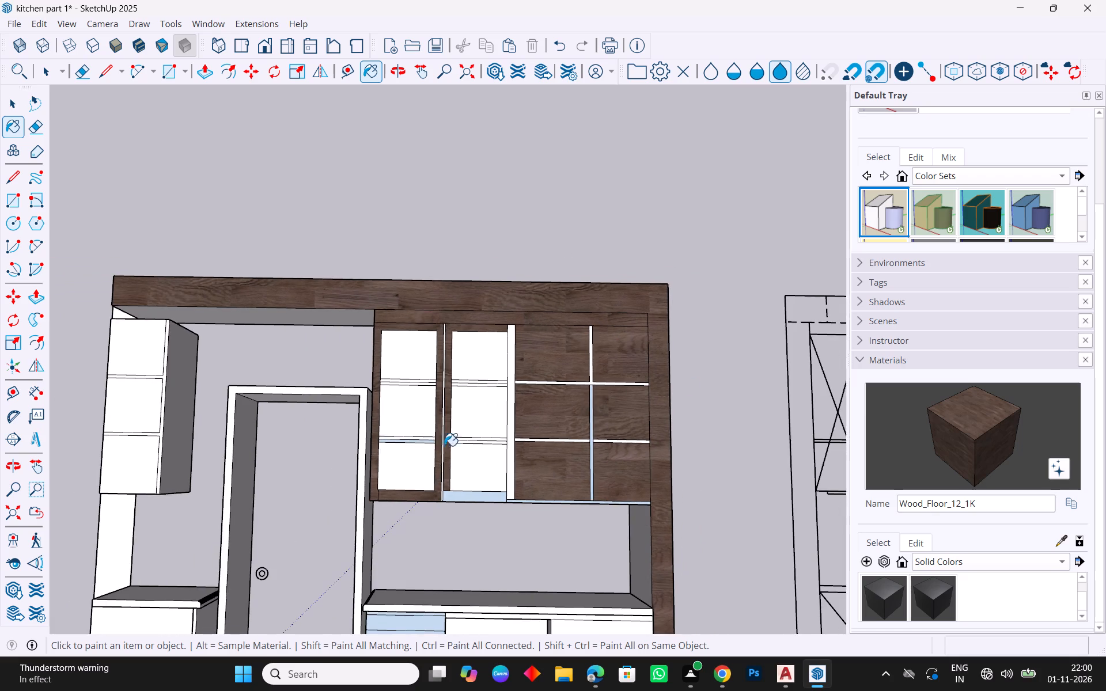
scroll(403, 405, up, 3)
click(397, 424)
click(402, 320)
click(514, 356)
click(498, 432)
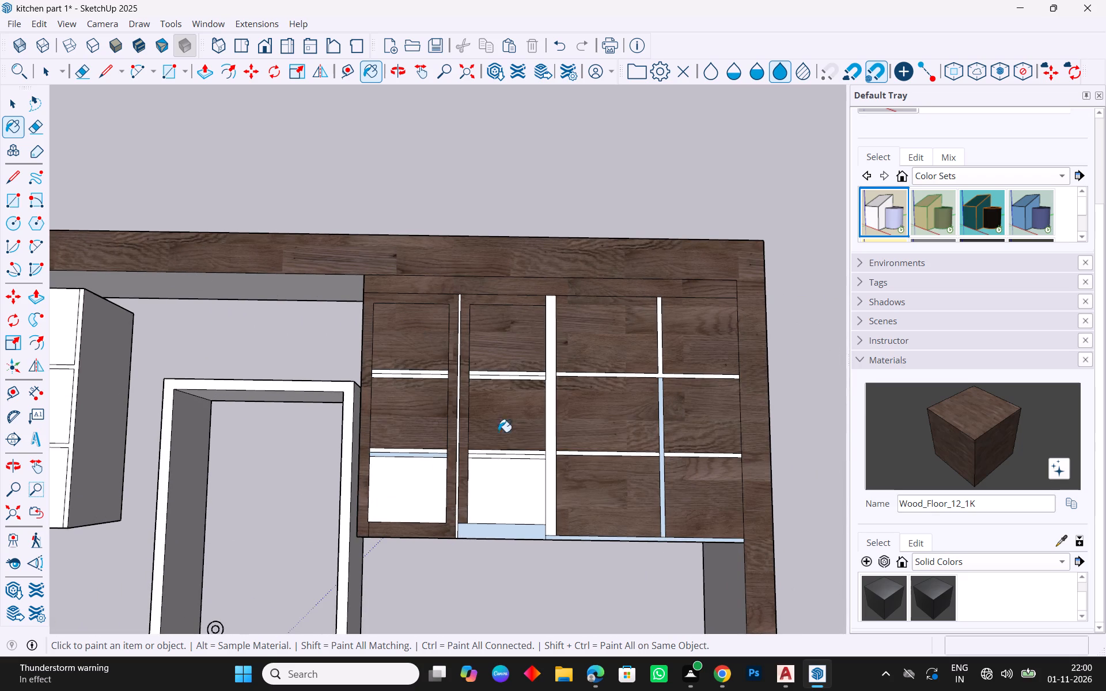
click(510, 502)
click(403, 496)
scroll(527, 377, down, 8)
Paint the three fronts of the small wall cabinet across the doorway and the vertical border strip behind it with Wood_Floor_12_1K.
scroll(475, 514, up, 3)
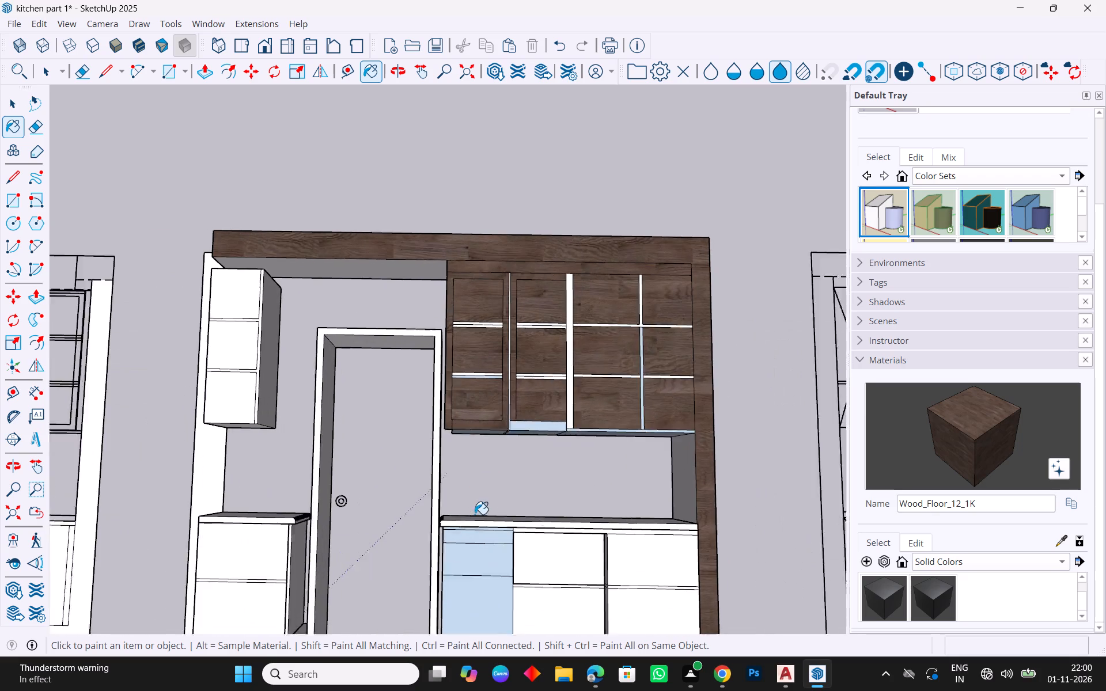
scroll(475, 514, up, 1)
click(202, 388)
click(199, 345)
click(208, 286)
middle_drag(212, 317, 264, 322)
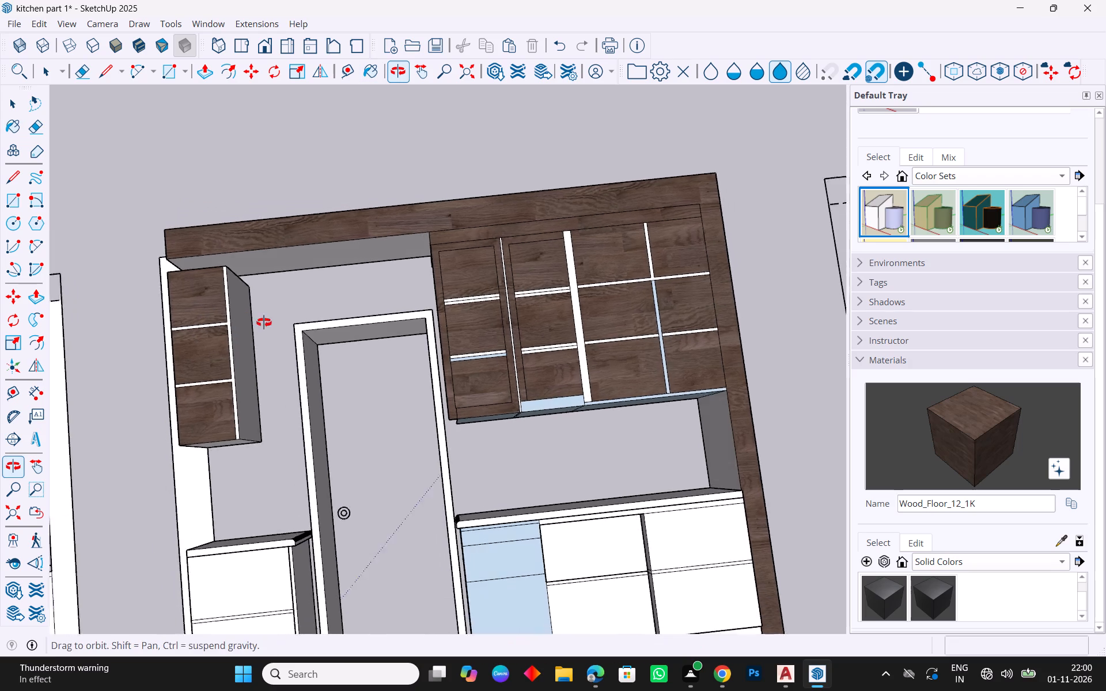
middle_drag(264, 322, 294, 325)
scroll(228, 491, down, 4)
click(207, 527)
Paint both fronts of the narrow base cabinet below the small wall cabinet with Wood_Floor_12_1K.
scroll(239, 595, up, 5)
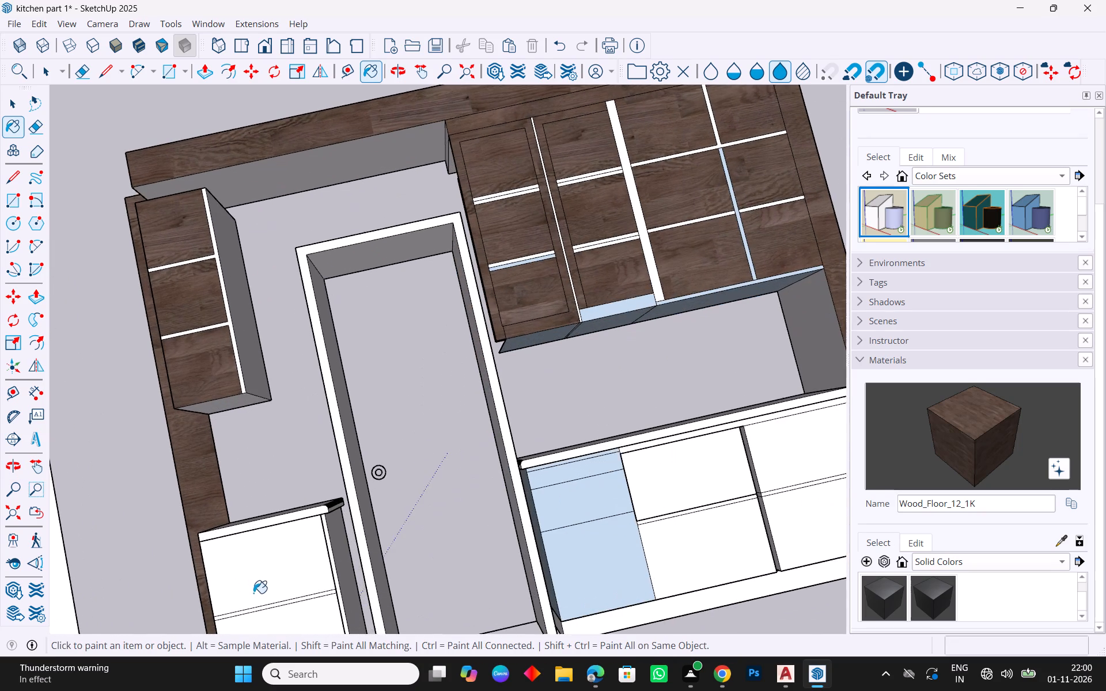
click(260, 587)
scroll(232, 483, down, 4)
scroll(276, 603, up, 4)
click(267, 590)
scroll(272, 534, down, 5)
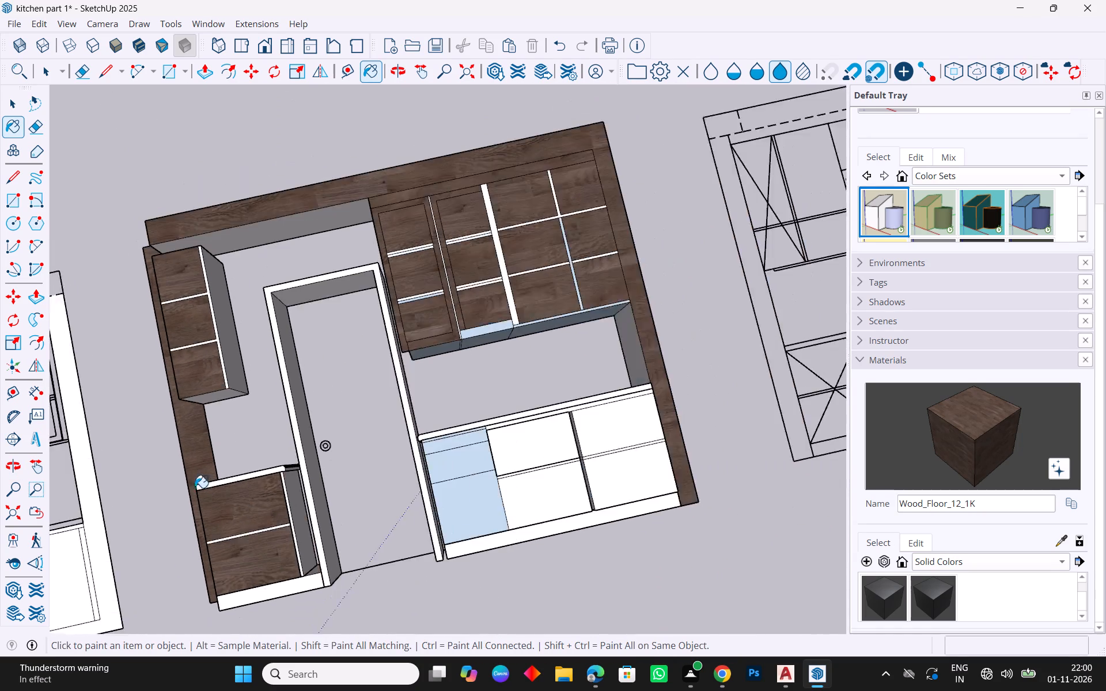
Paint the four large fronts and three drawer fronts of the long base cabinet with Wood_Floor_12_1K.
scroll(671, 504, up, 4)
drag(465, 513, 465, 504)
click(425, 429)
drag(605, 409, 600, 408)
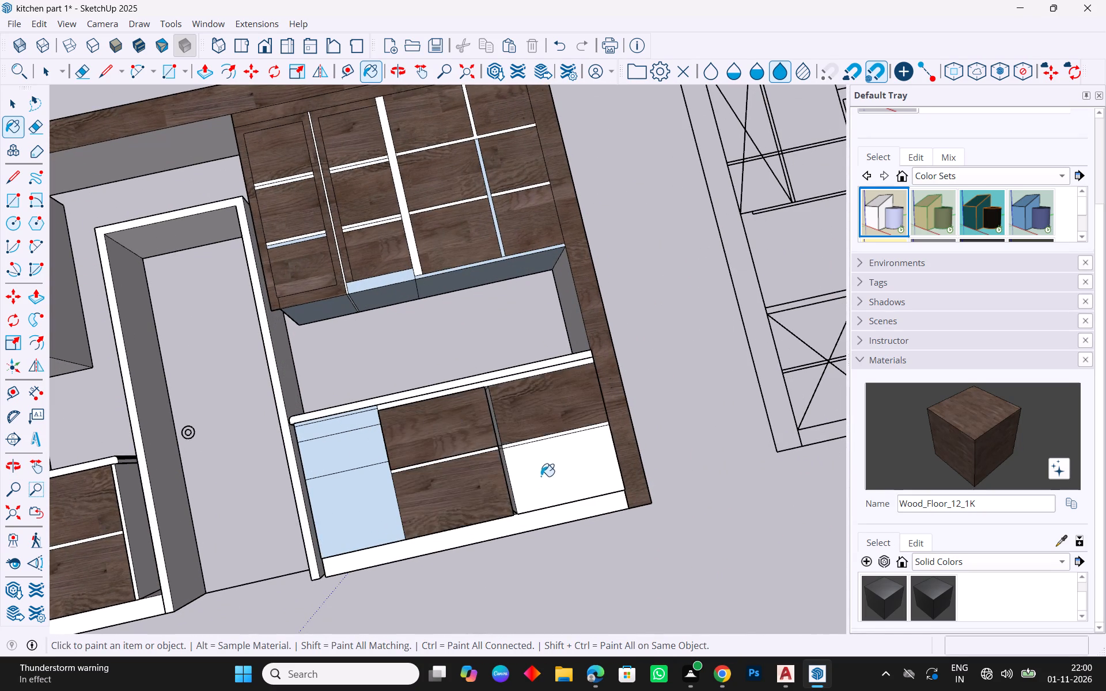
click(541, 485)
click(359, 492)
click(344, 455)
scroll(349, 419, up, 4)
click(351, 417)
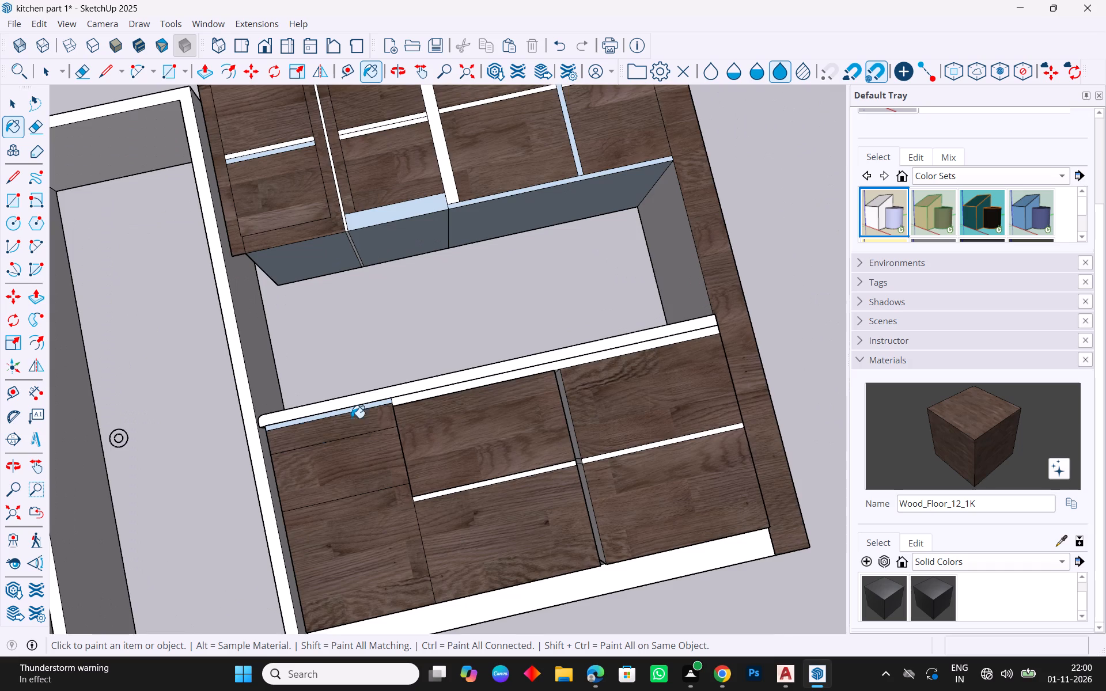
Paint the second wall cabinet column's bottom rail and the undersides of the wide wall cabinet run with Wood_Floor_12_1K.
scroll(378, 404, up, 4)
scroll(271, 438, down, 14)
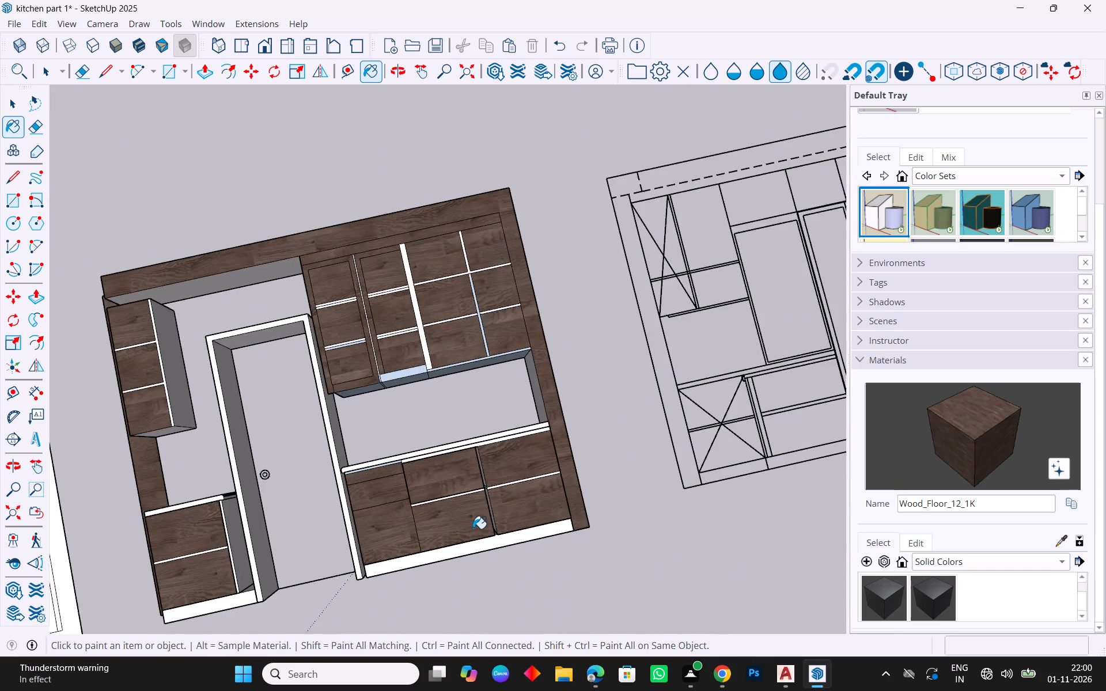
scroll(409, 365, up, 13)
click(380, 408)
scroll(380, 408, up, 1)
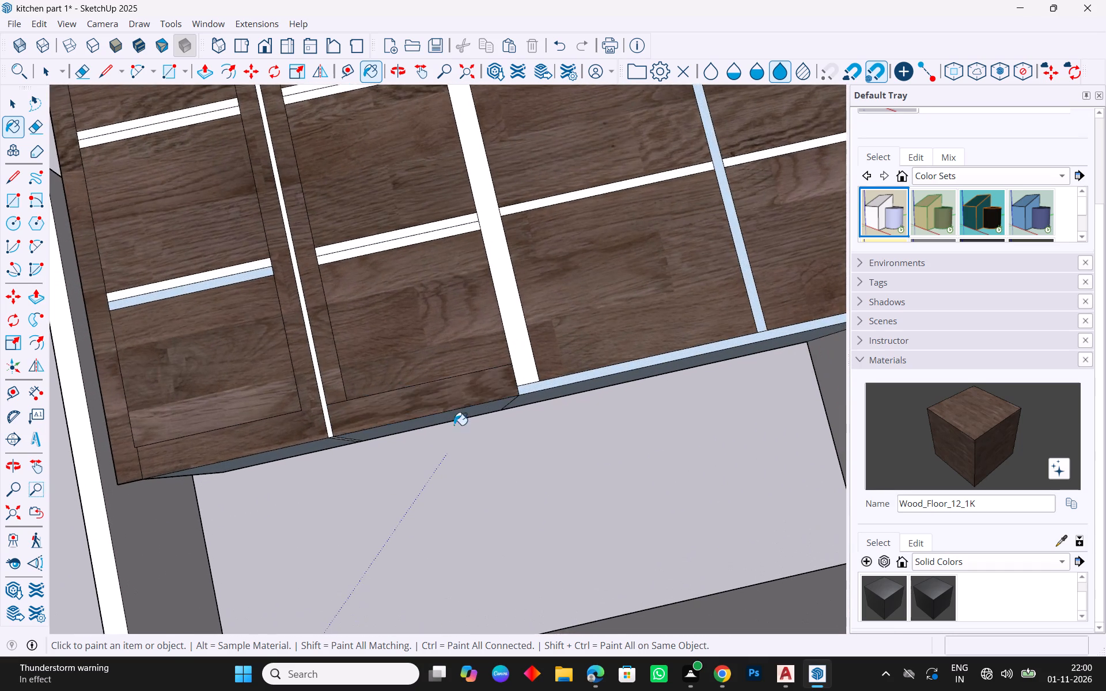
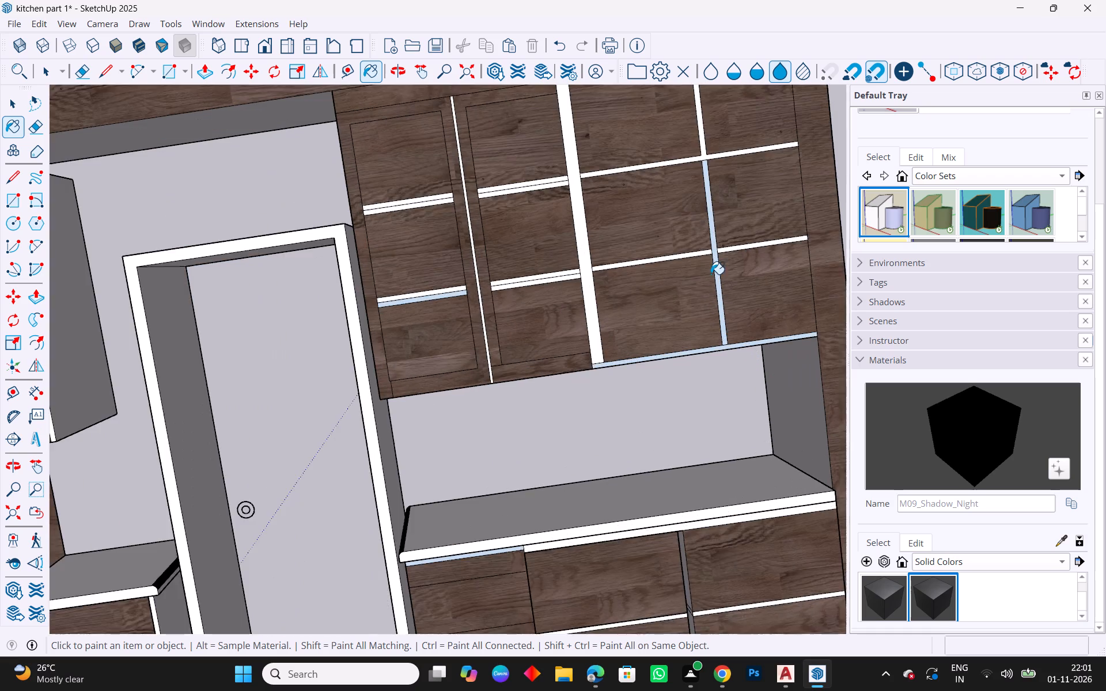
Paint the plain wall-cabinet doors' vertical gap, lower horizontal gap and bottom strip, plus the wide vertical divider, with M09_Shadow_Night.
scroll(711, 274, up, 6)
click(720, 255)
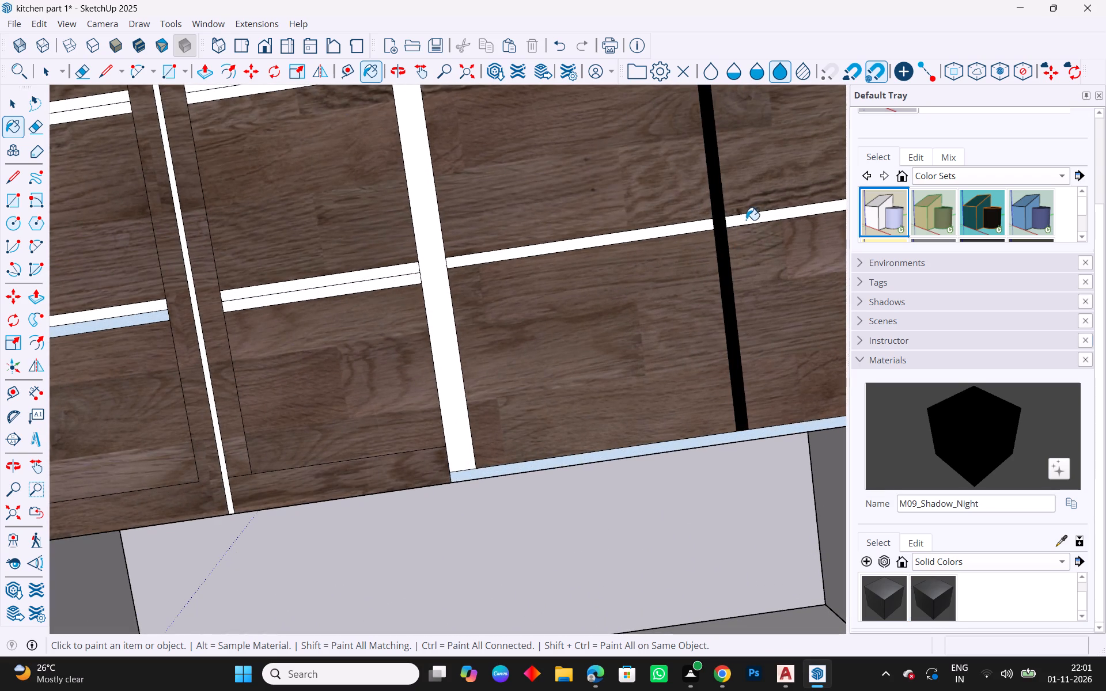
click(746, 220)
click(697, 224)
click(462, 481)
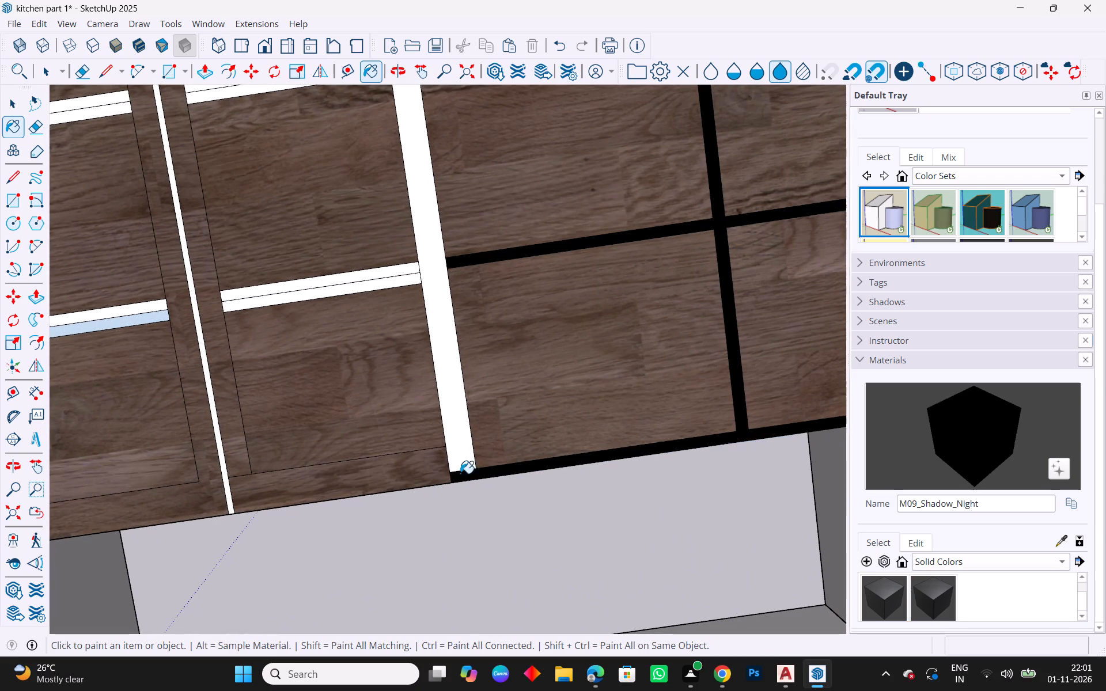
click(460, 460)
Paint the lower horizontal strips of the two framed wall-cabinet doors and the vertical gap between them with M09_Shadow_Night.
scroll(446, 419, down, 3)
scroll(277, 341, up, 9)
click(310, 325)
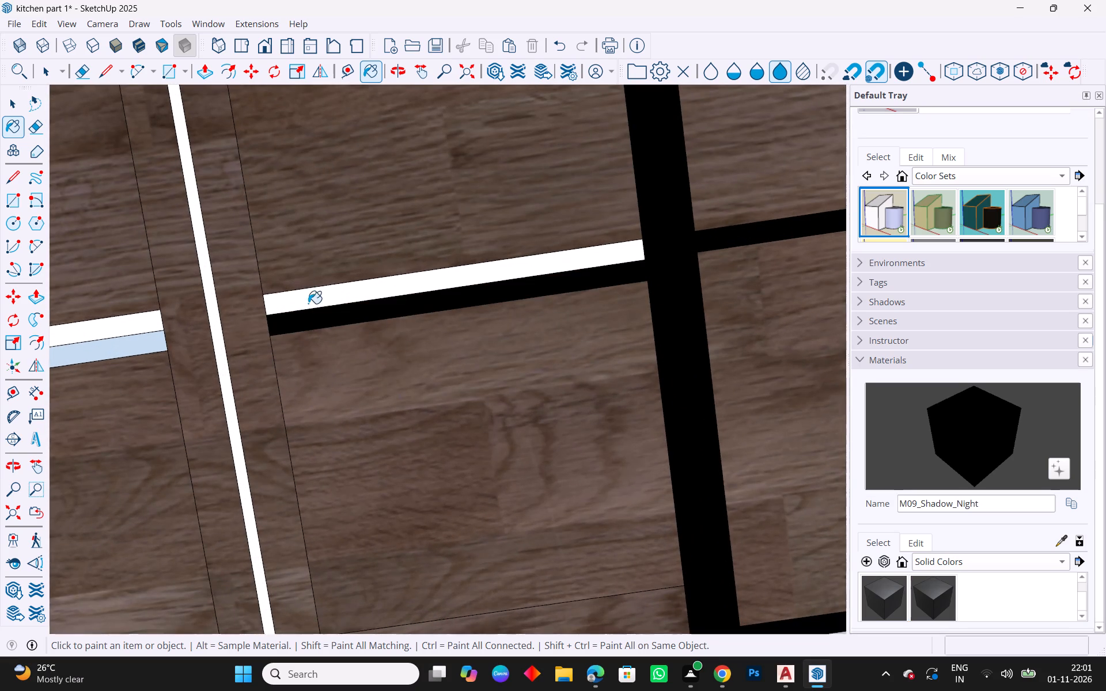
click(309, 301)
scroll(430, 321, down, 8)
scroll(277, 347, up, 4)
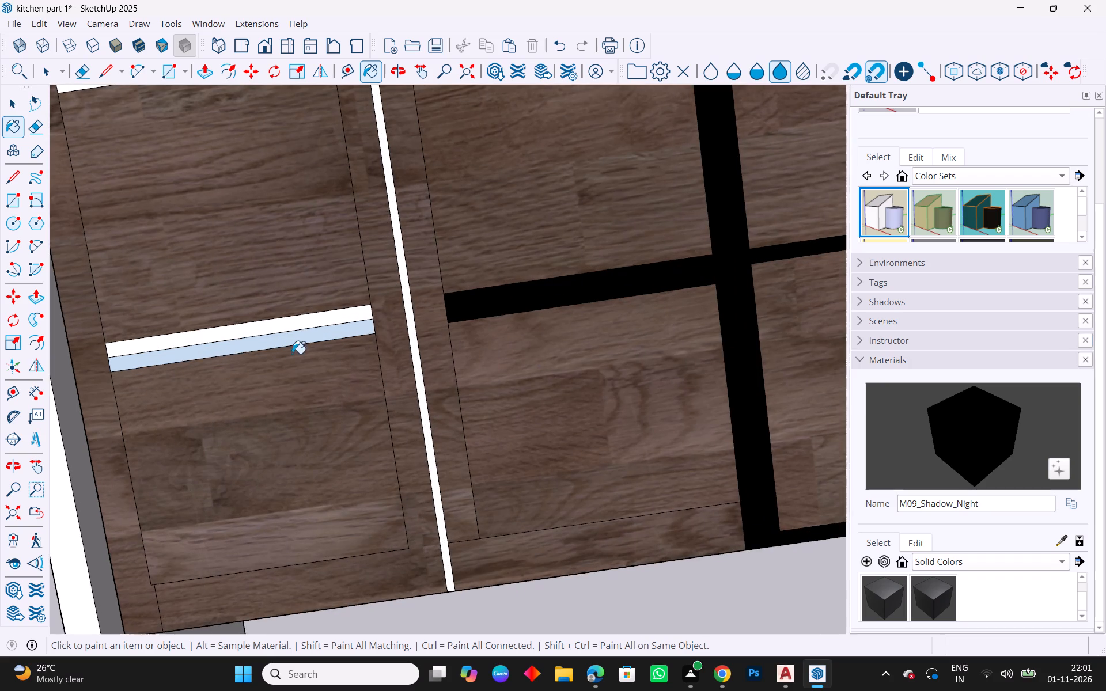
click(309, 337)
click(305, 326)
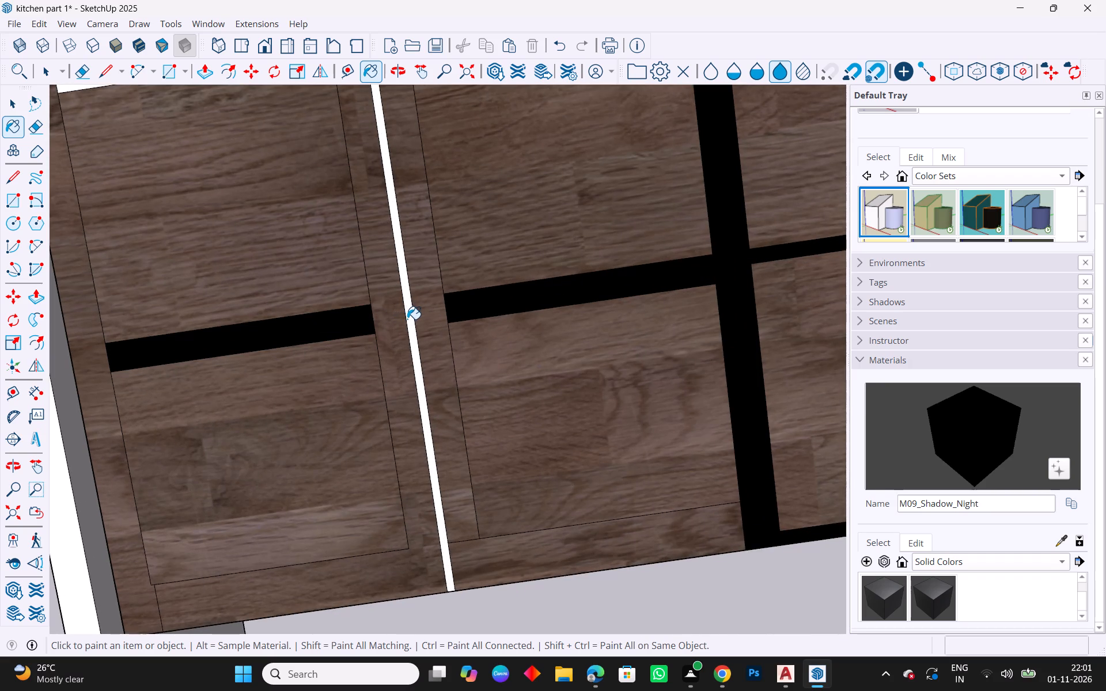
click(408, 319)
Paint the upper row of horizontal strips across the framed and plain wall-cabinet doors with M09_Shadow_Night.
scroll(403, 398, down, 8)
scroll(371, 260, up, 7)
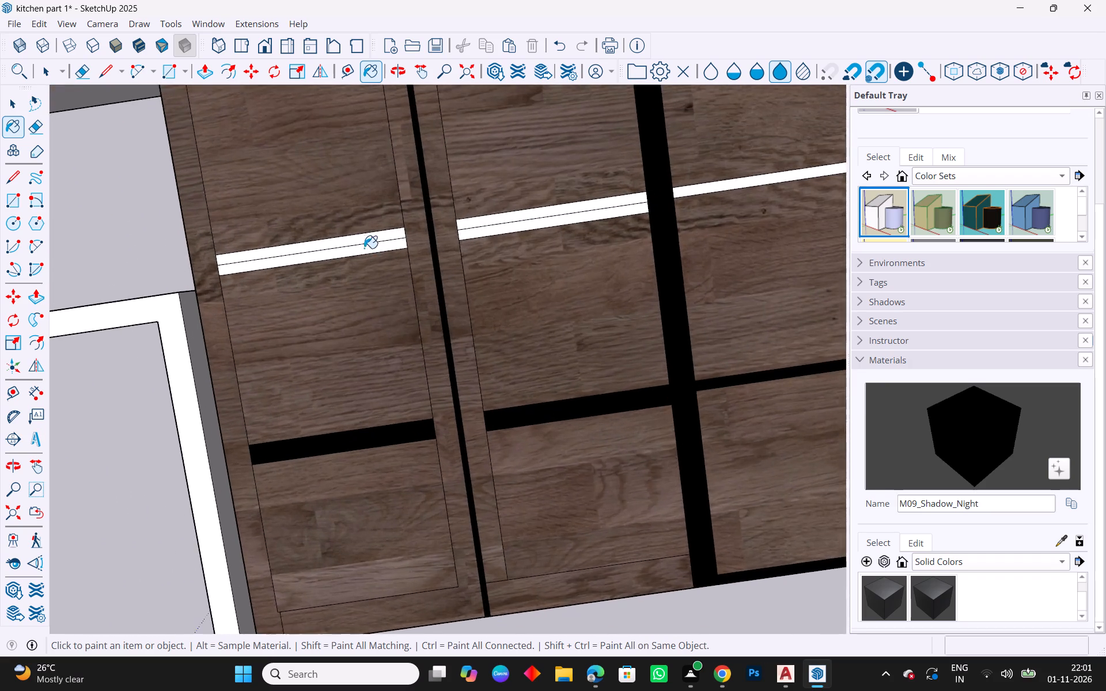
scroll(364, 248, up, 2)
click(403, 244)
click(392, 227)
click(552, 201)
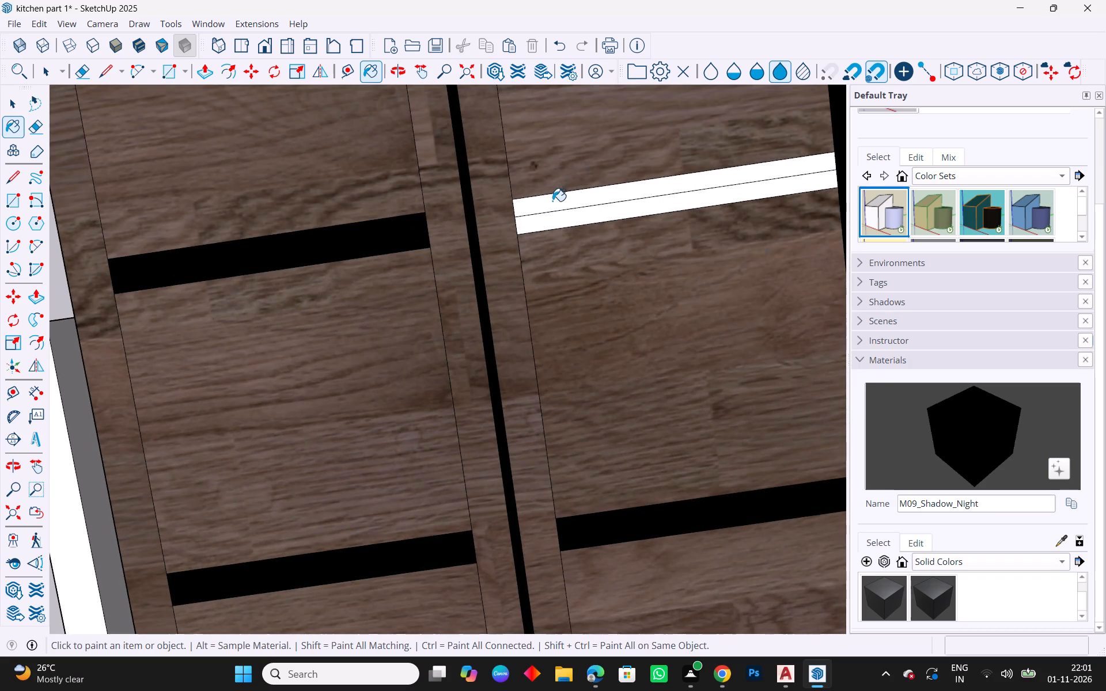
click(549, 217)
scroll(396, 261, down, 8)
scroll(710, 236, up, 4)
scroll(643, 203, up, 5)
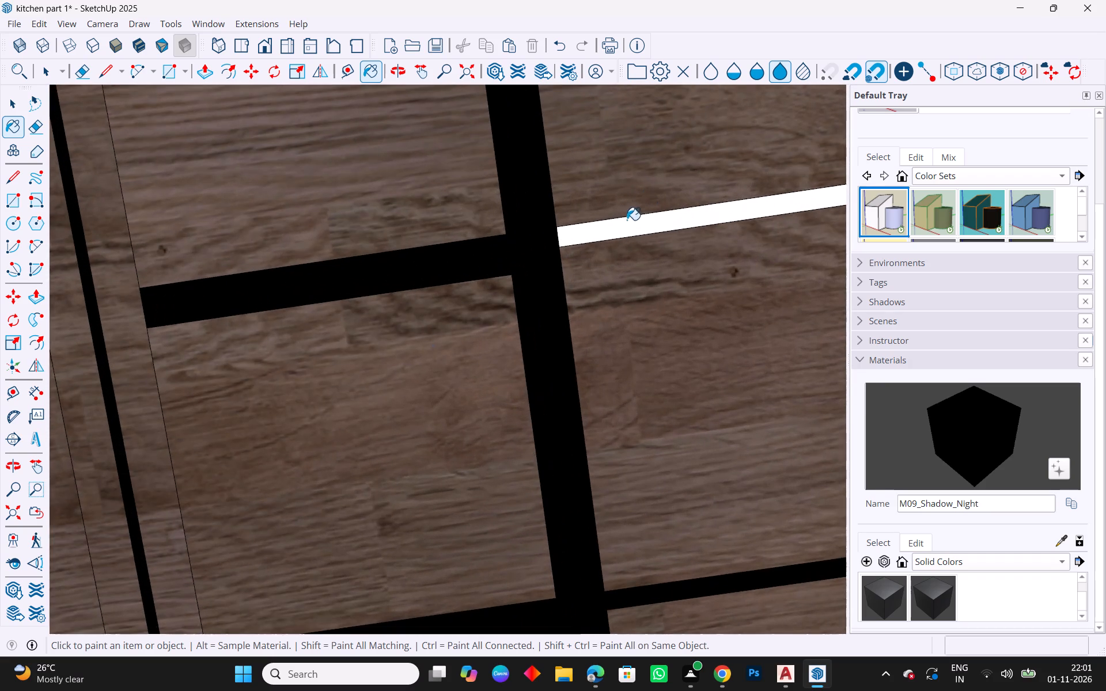
click(619, 229)
scroll(462, 248, down, 14)
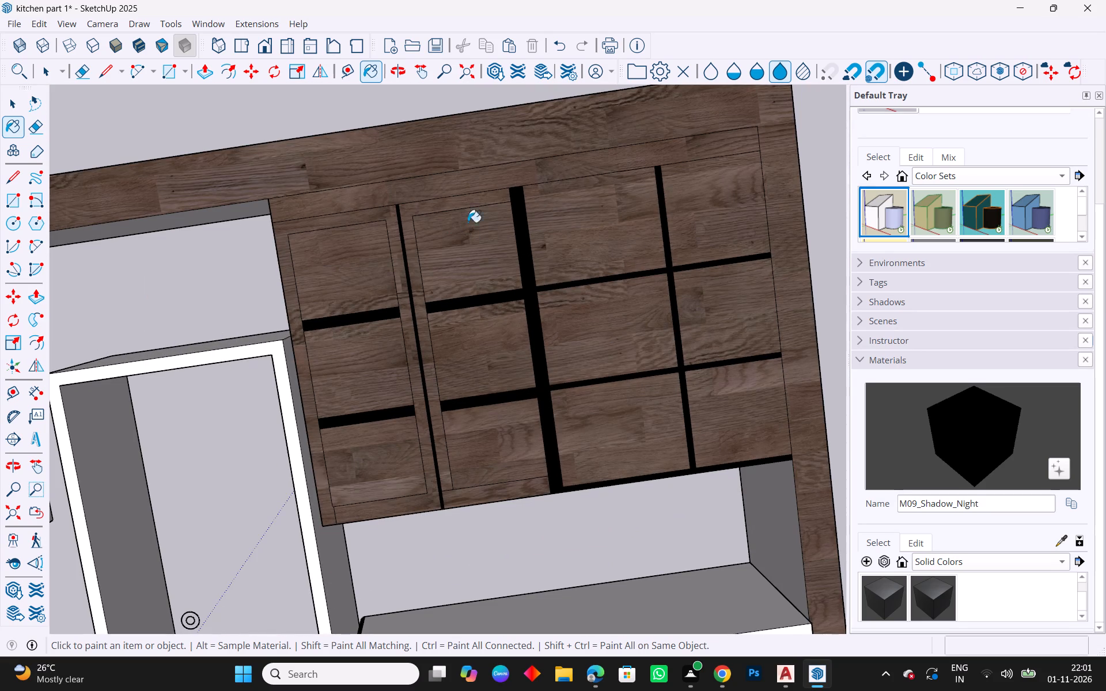
Paint the surrounding frames of the two framed wall-cabinet doors, including the remaining bottom rail, with M09_Shadow_Night.
scroll(421, 214, up, 3)
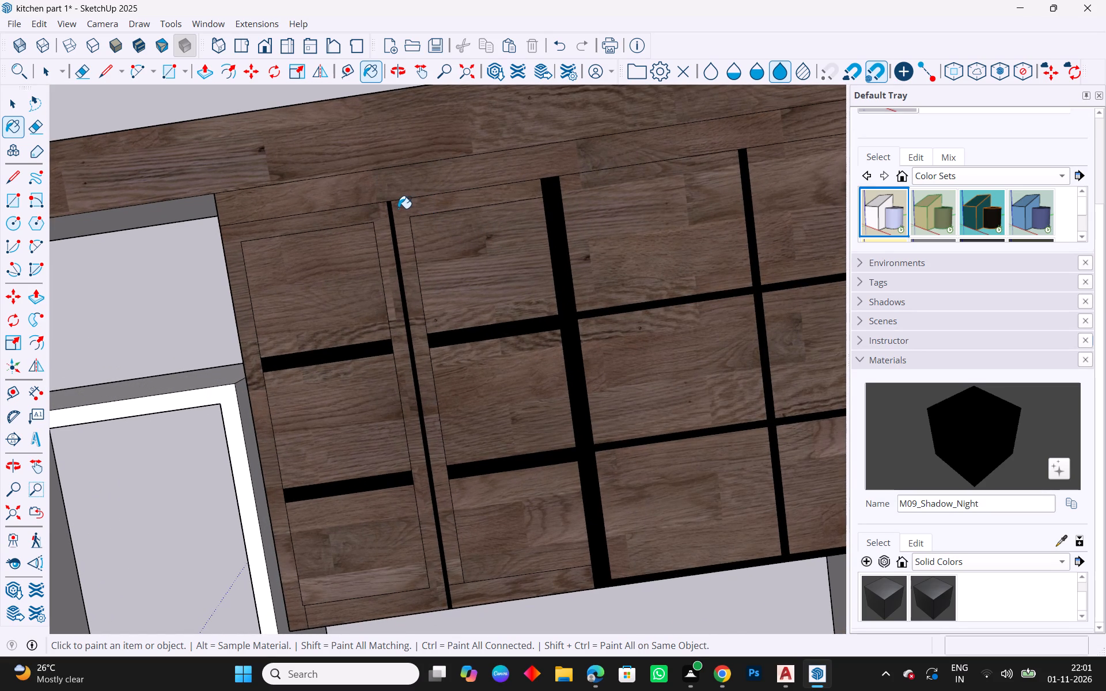
click(398, 208)
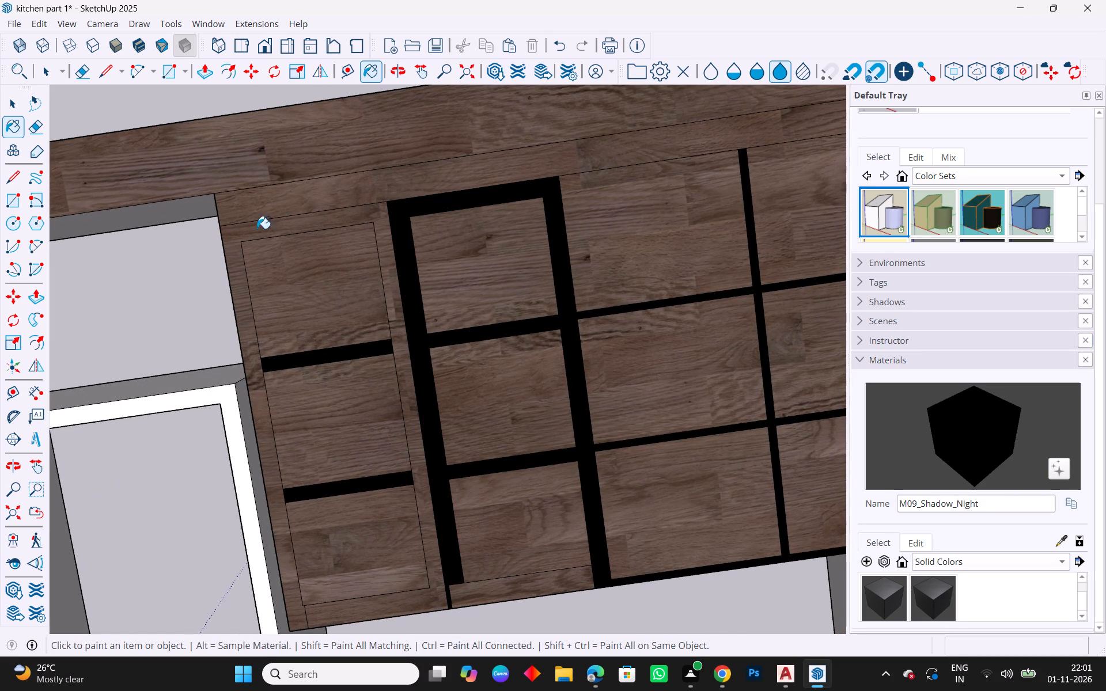
click(230, 240)
scroll(402, 200, down, 4)
scroll(602, 245, up, 4)
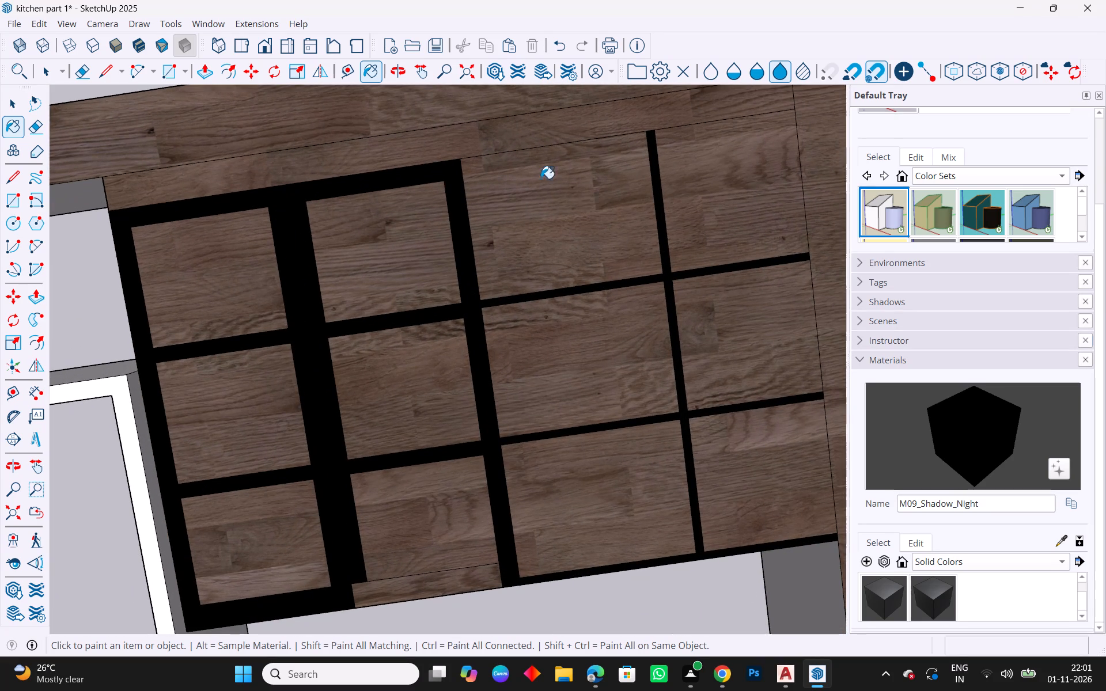
scroll(436, 149, down, 4)
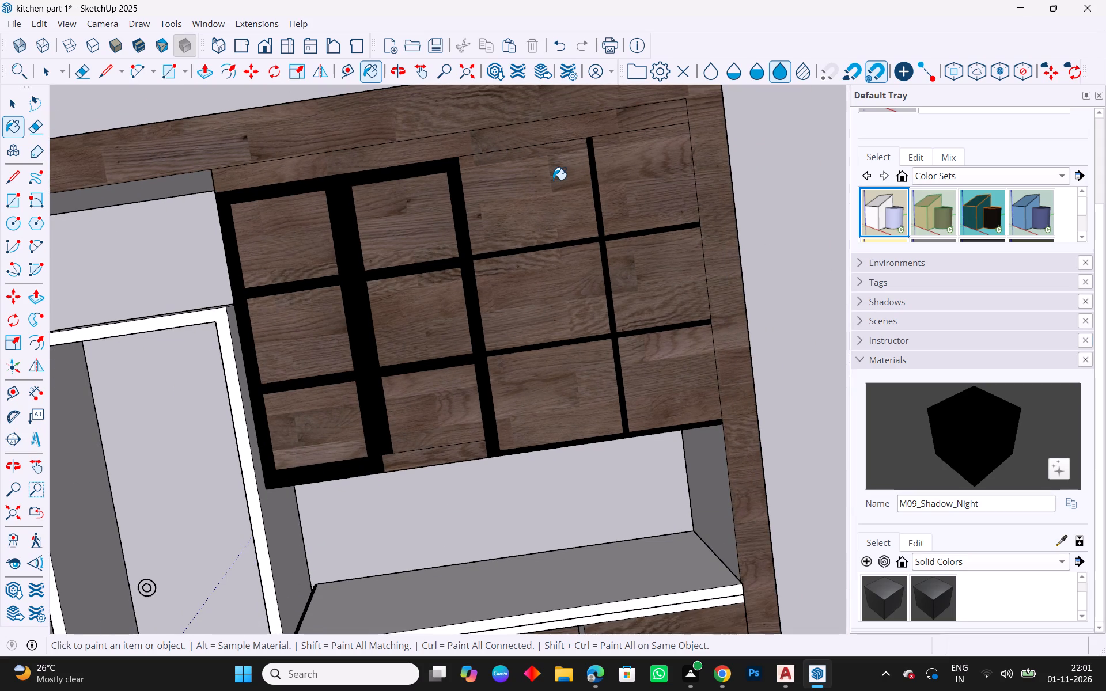
scroll(411, 464, up, 2)
click(406, 464)
scroll(511, 424, down, 3)
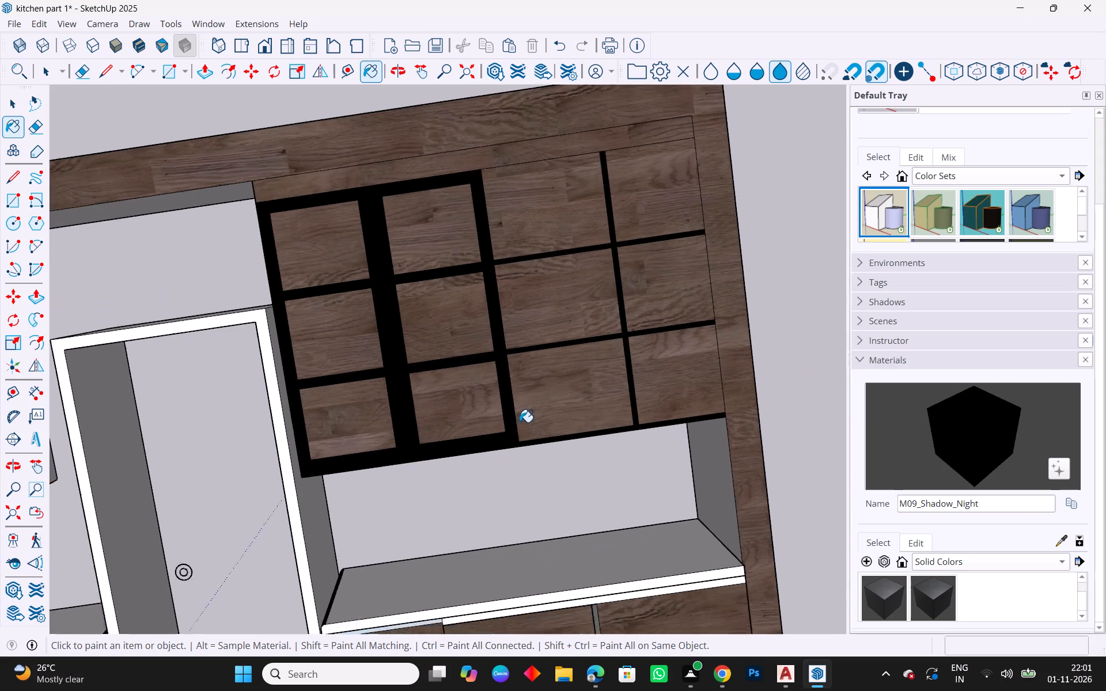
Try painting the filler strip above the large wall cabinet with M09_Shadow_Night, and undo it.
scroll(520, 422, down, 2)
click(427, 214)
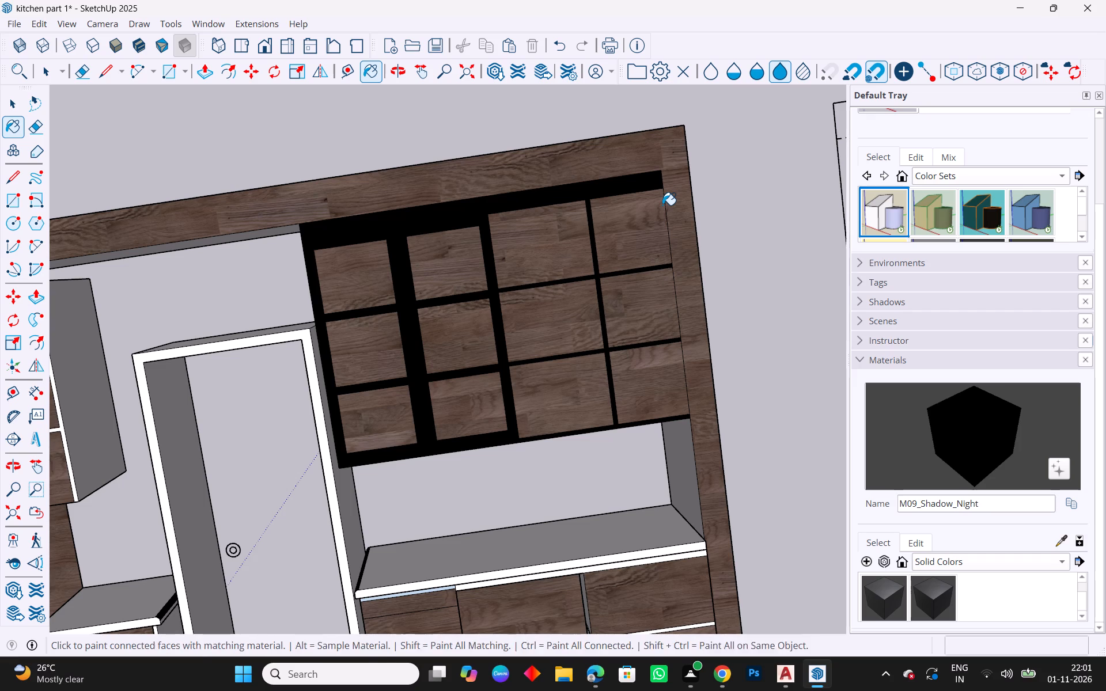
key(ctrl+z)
Paint the edge and gap strips of the small wall cabinet beside the door with M09_Shadow_Night.
scroll(547, 210, down, 4)
scroll(146, 379, up, 9)
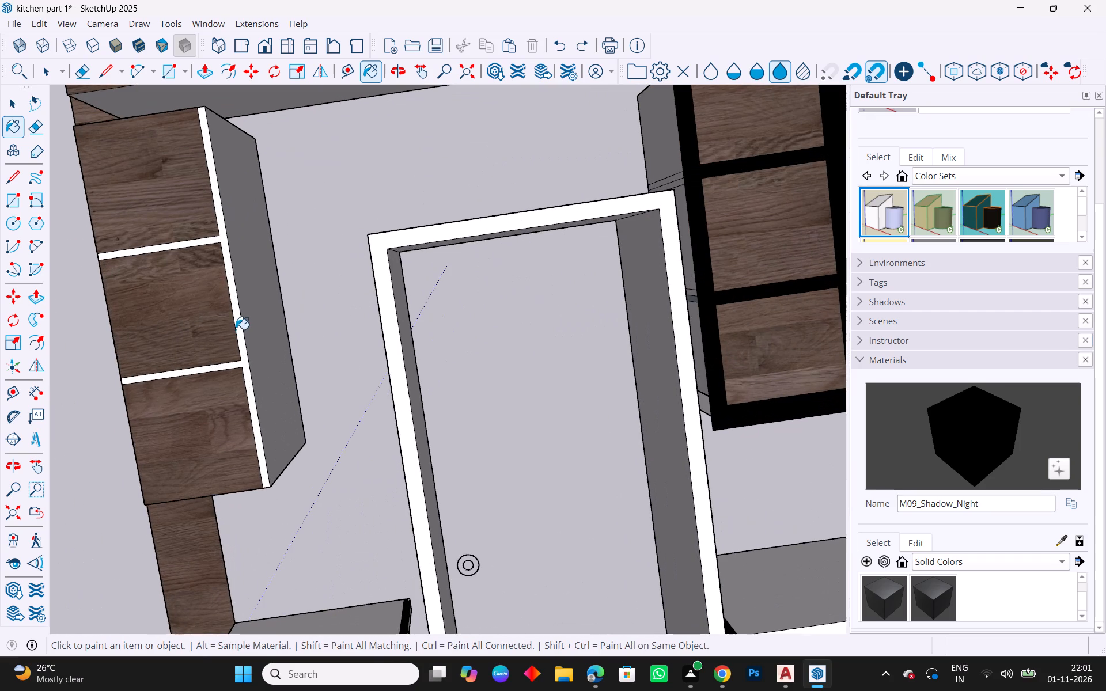
scroll(206, 290, up, 8)
click(237, 201)
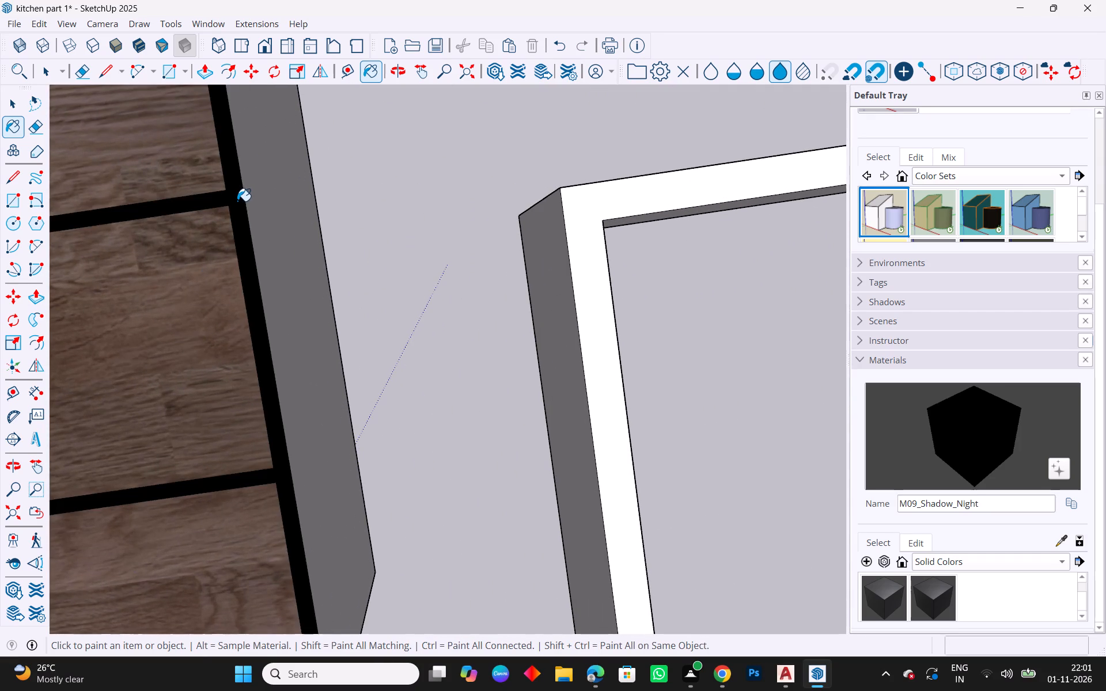
Paint the small base cabinet's side edge and the gap between its drawers with M09_Shadow_Night.
scroll(237, 201, down, 15)
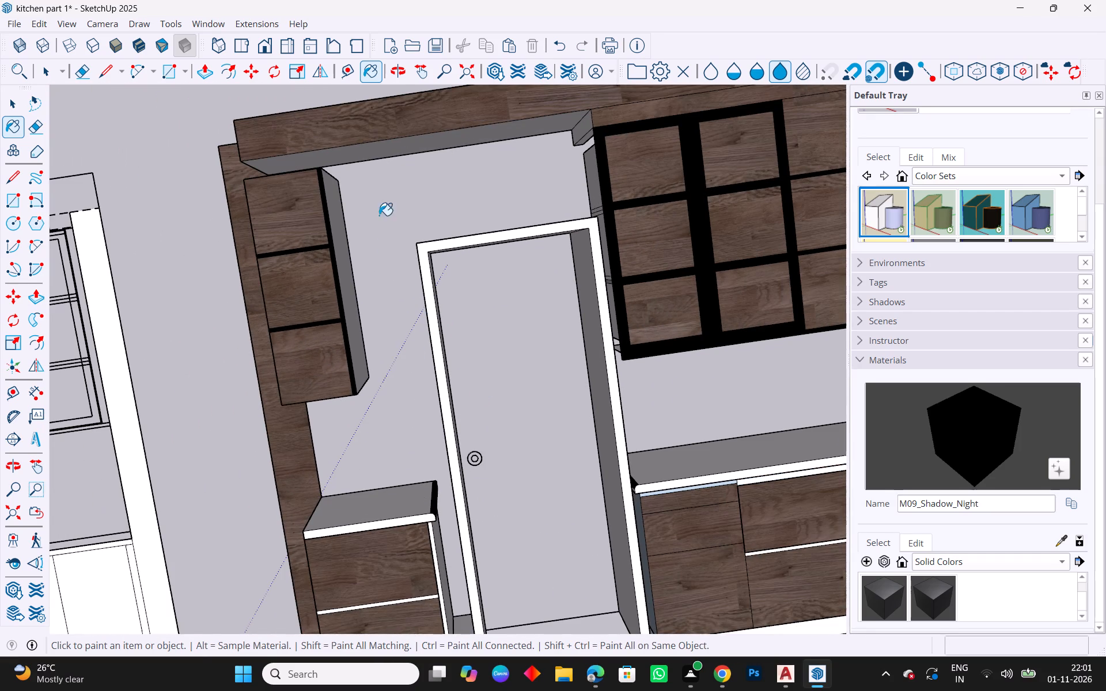
scroll(391, 208, down, 2)
scroll(508, 415, down, 5)
middle_drag(464, 532, 463, 367)
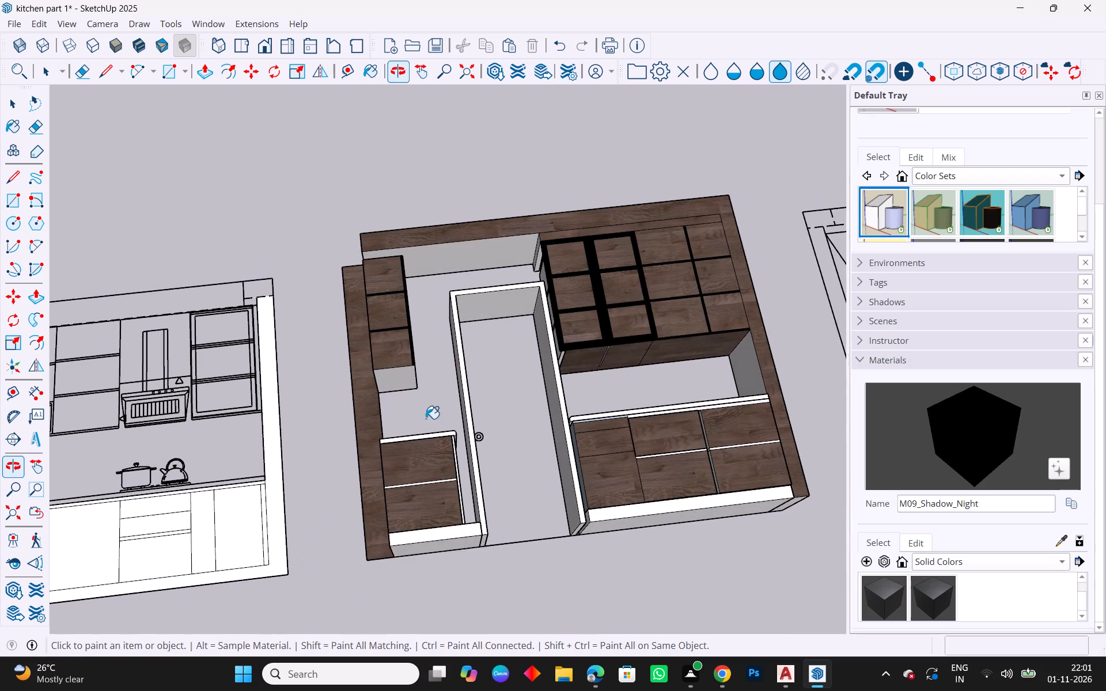
scroll(414, 442, up, 10)
scroll(495, 473, up, 3)
click(513, 477)
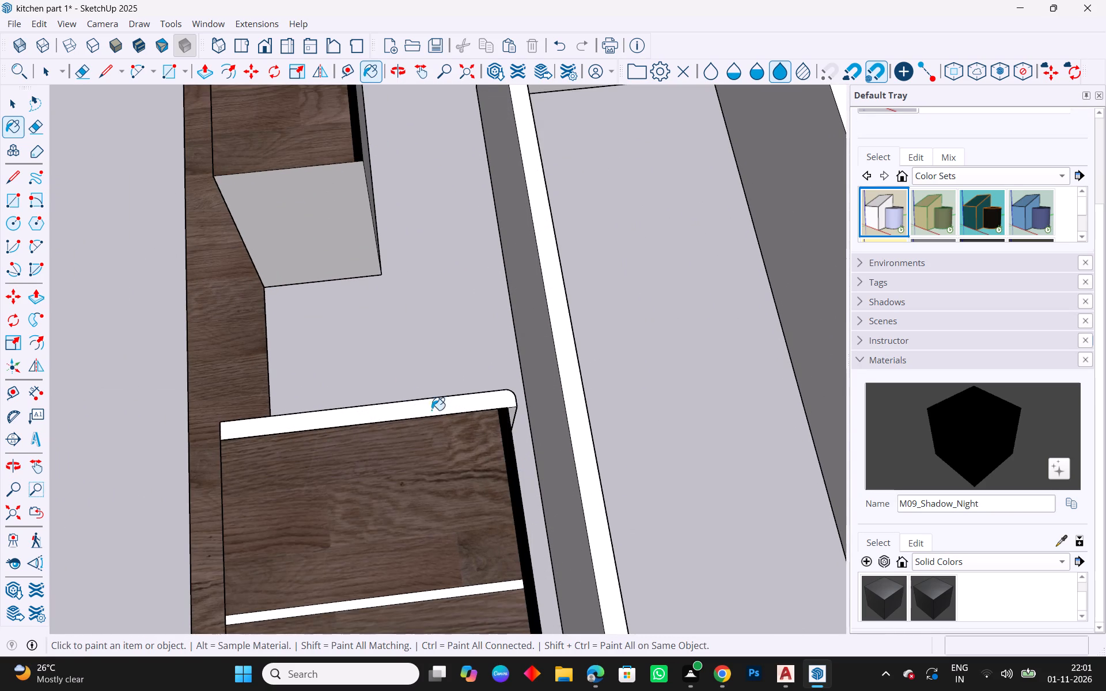
scroll(400, 388, down, 4)
scroll(464, 632, up, 4)
scroll(474, 464, up, 5)
click(487, 477)
scroll(363, 456, down, 4)
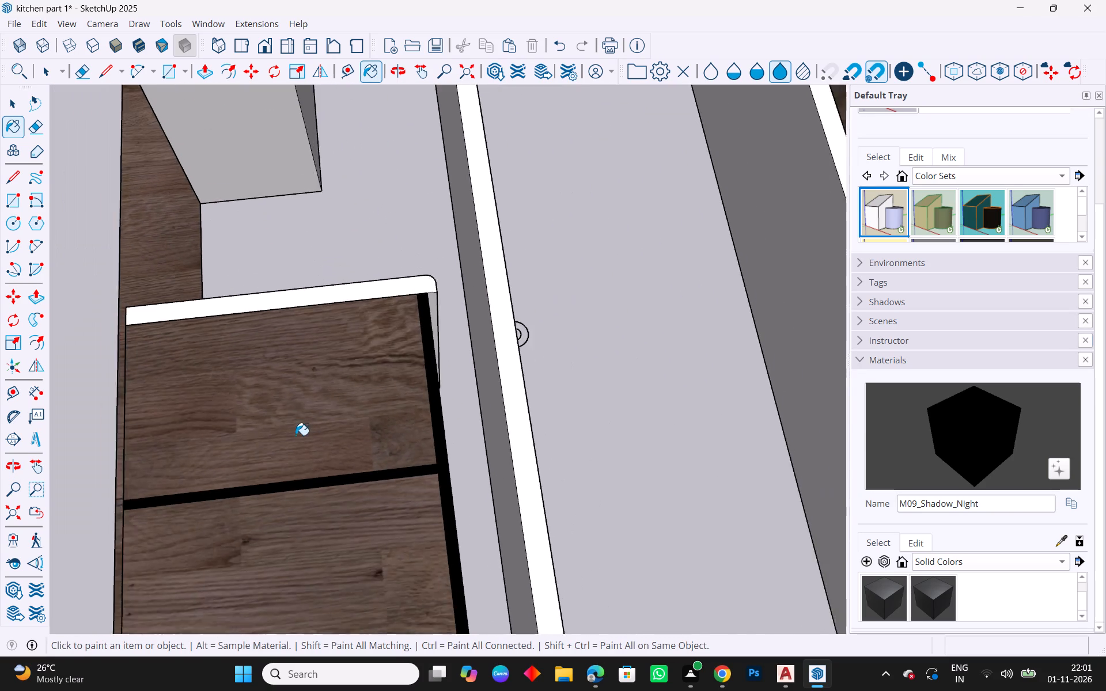
Paint the large base cabinet's horizontal drawer gaps and the strips under its countertop with M09_Shadow_Night.
scroll(296, 435, down, 9)
middle_drag(476, 497, 478, 560)
scroll(623, 378, up, 4)
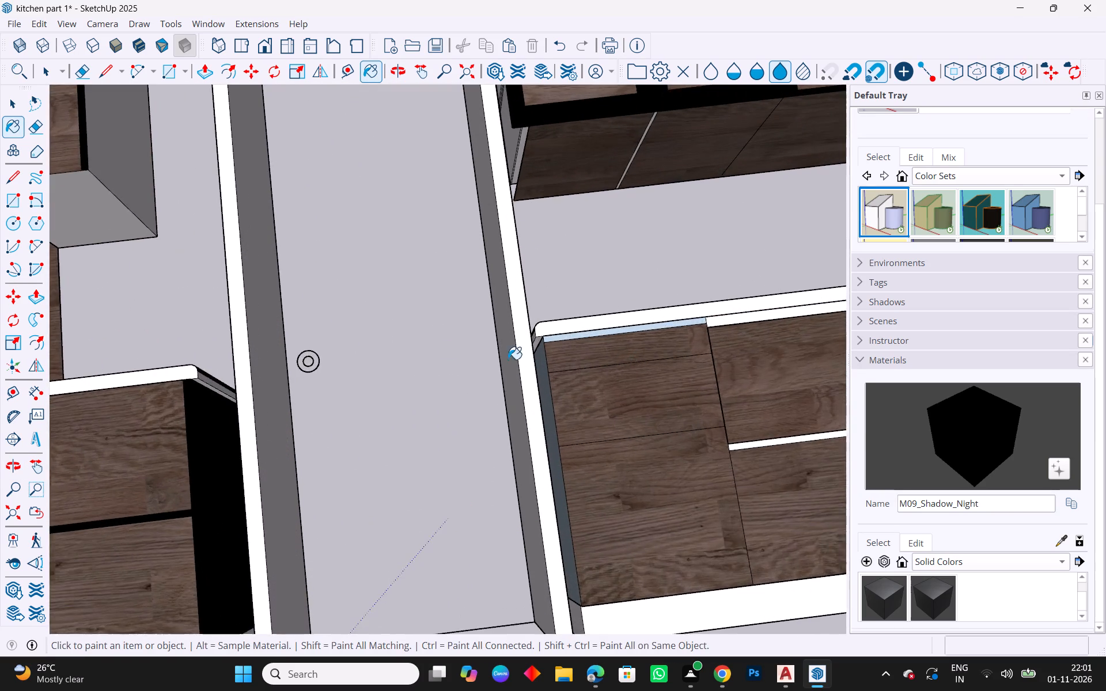
scroll(370, 380, down, 7)
scroll(795, 412, up, 4)
scroll(634, 422, up, 5)
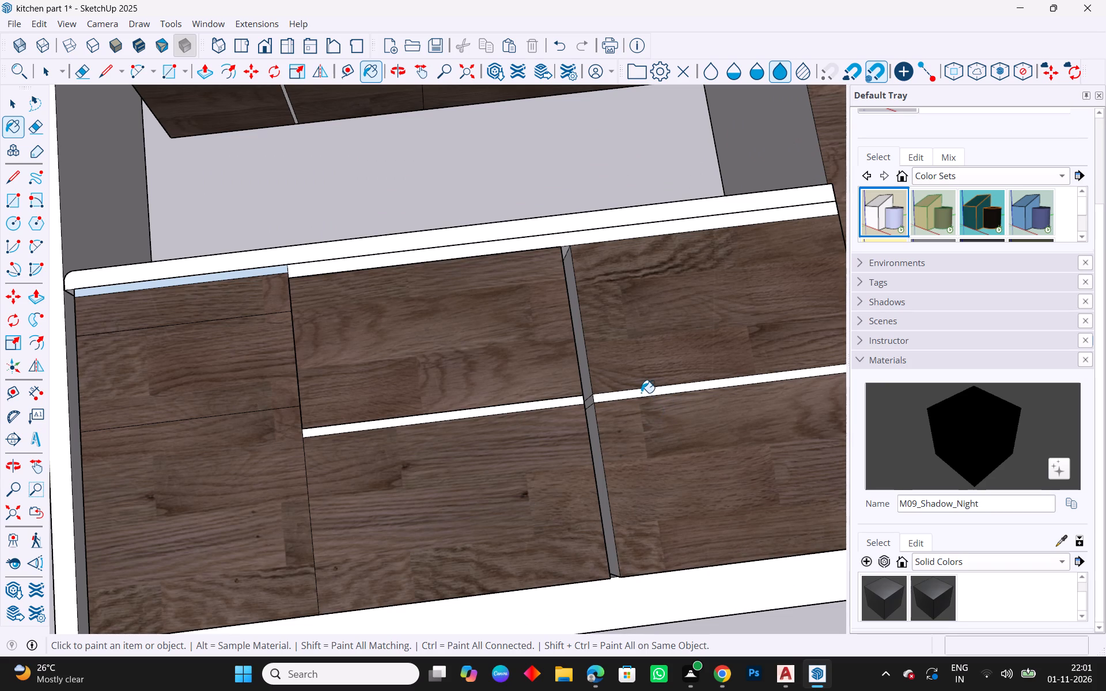
click(641, 393)
click(524, 407)
click(392, 261)
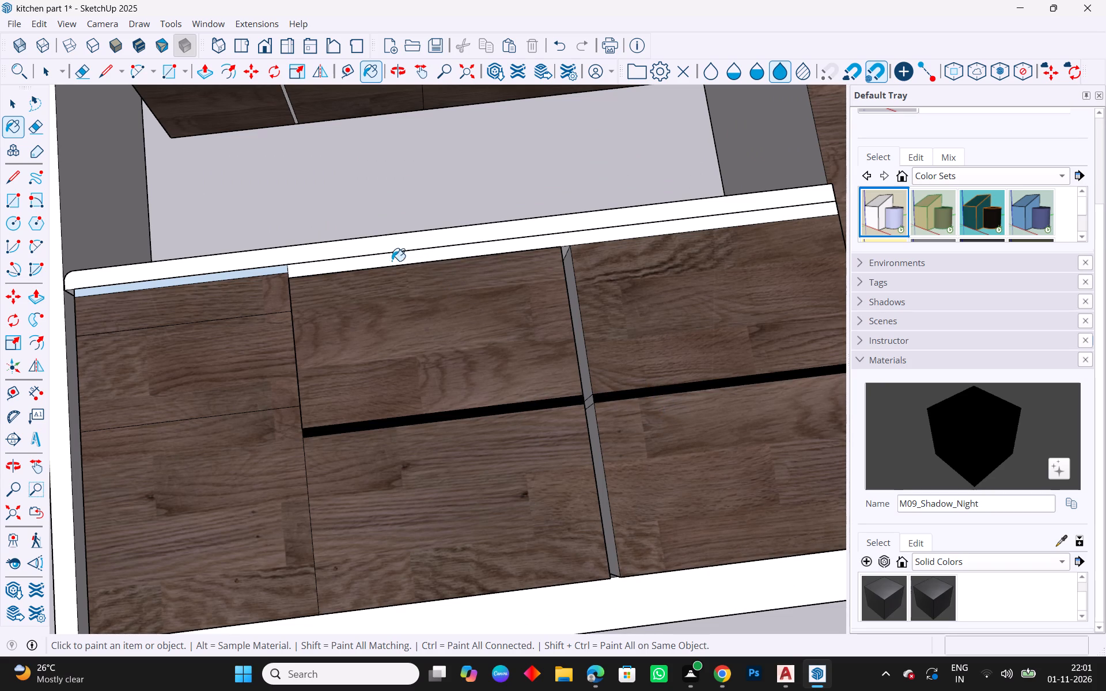
scroll(410, 291, down, 3)
middle_drag(425, 320, 430, 391)
scroll(243, 322, up, 4)
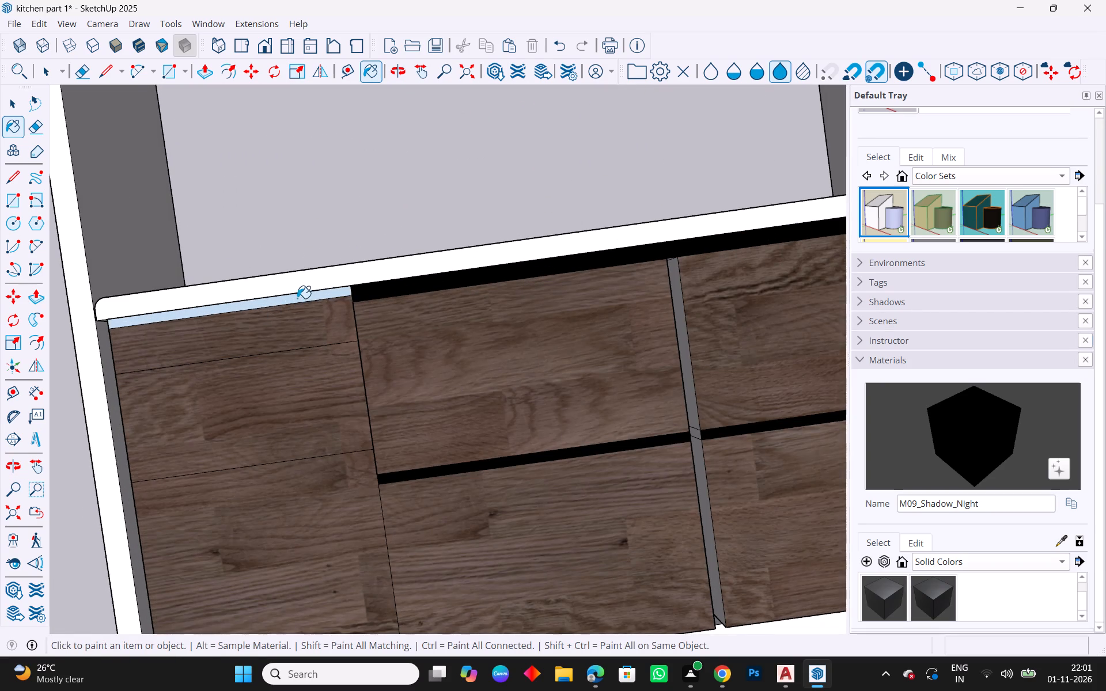
click(297, 298)
Sample the Wood_Floor_12_1K material from the model and paint the inner side panel between the large wall cabinet and countertop with it.
scroll(361, 311, down, 12)
scroll(574, 298, up, 4)
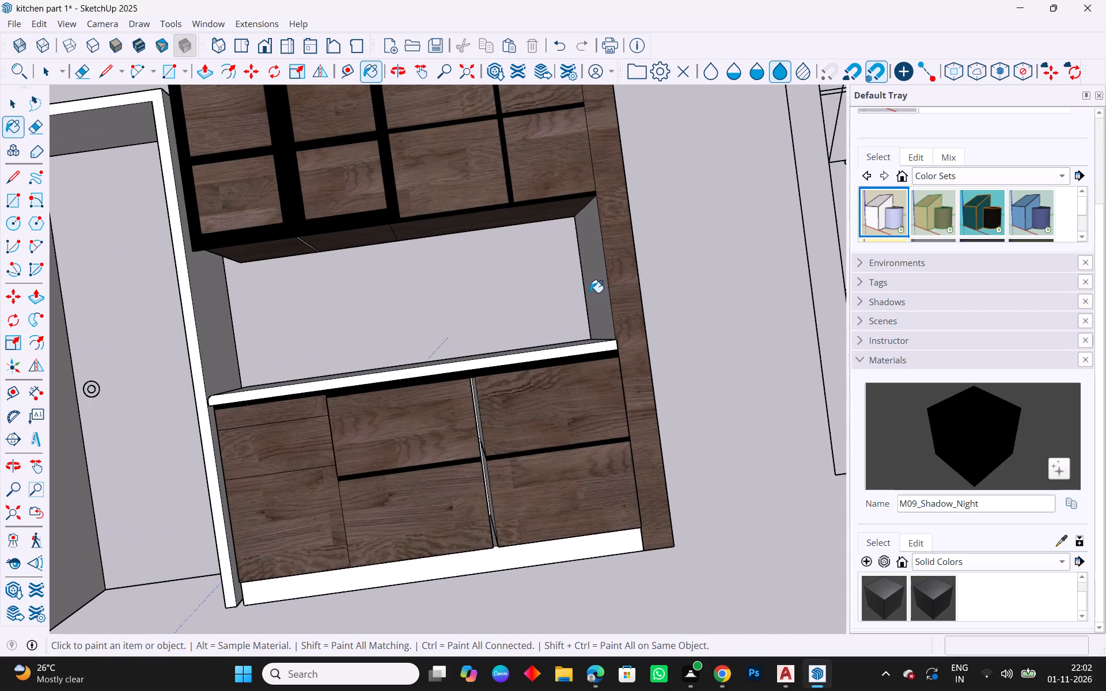
middle_drag(606, 339, 573, 390)
scroll(573, 390, down, 7)
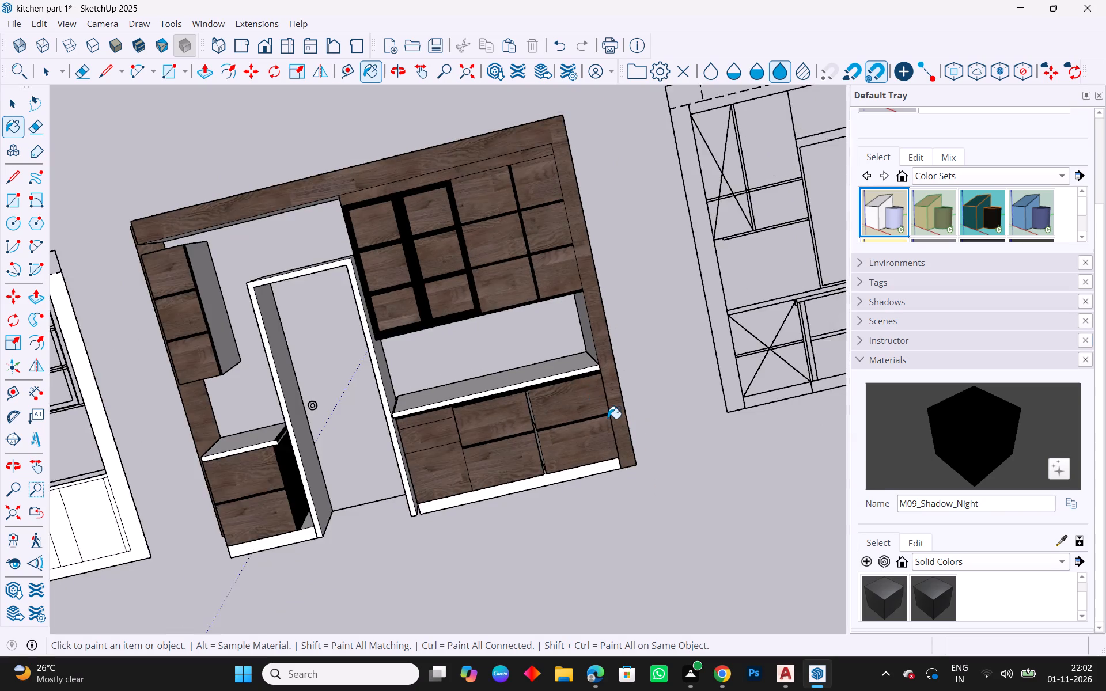
scroll(608, 419, down, 2)
key(Escape)
key(space)
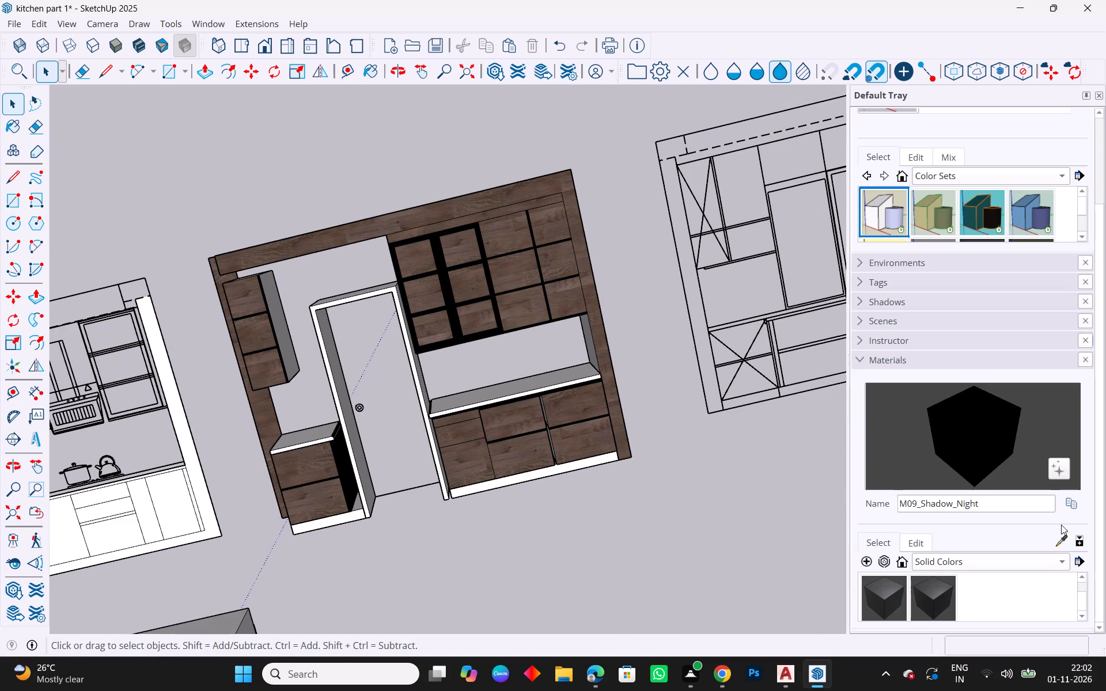
click(1062, 544)
scroll(560, 253, up, 3)
click(574, 260)
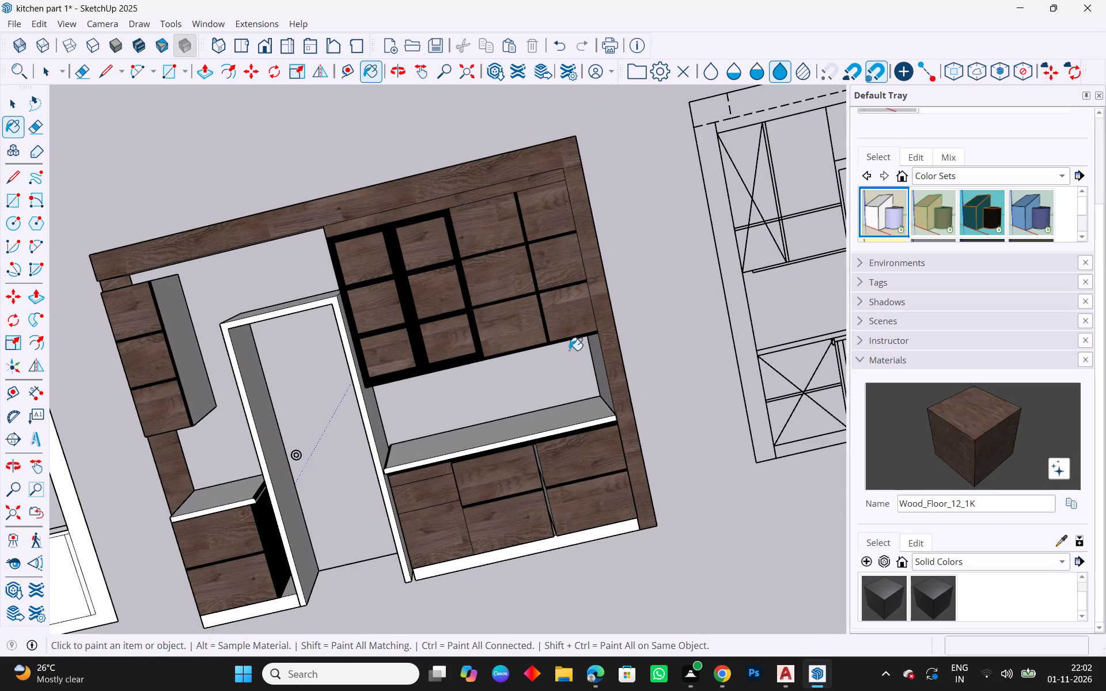
scroll(586, 355, up, 4)
click(597, 361)
Paint the small base cabinet's side panel facing the door with Wood_Floor_12_1K.
middle_drag(609, 379, 724, 309)
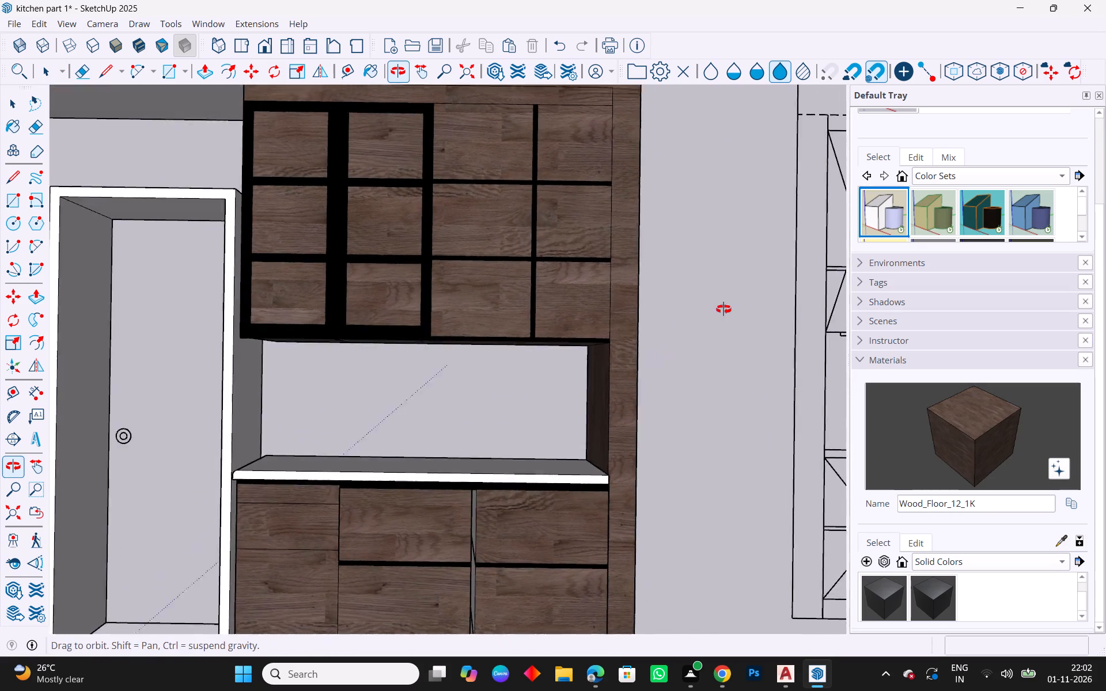
middle_drag(724, 309, 712, 305)
scroll(363, 424, down, 4)
scroll(520, 445, down, 4)
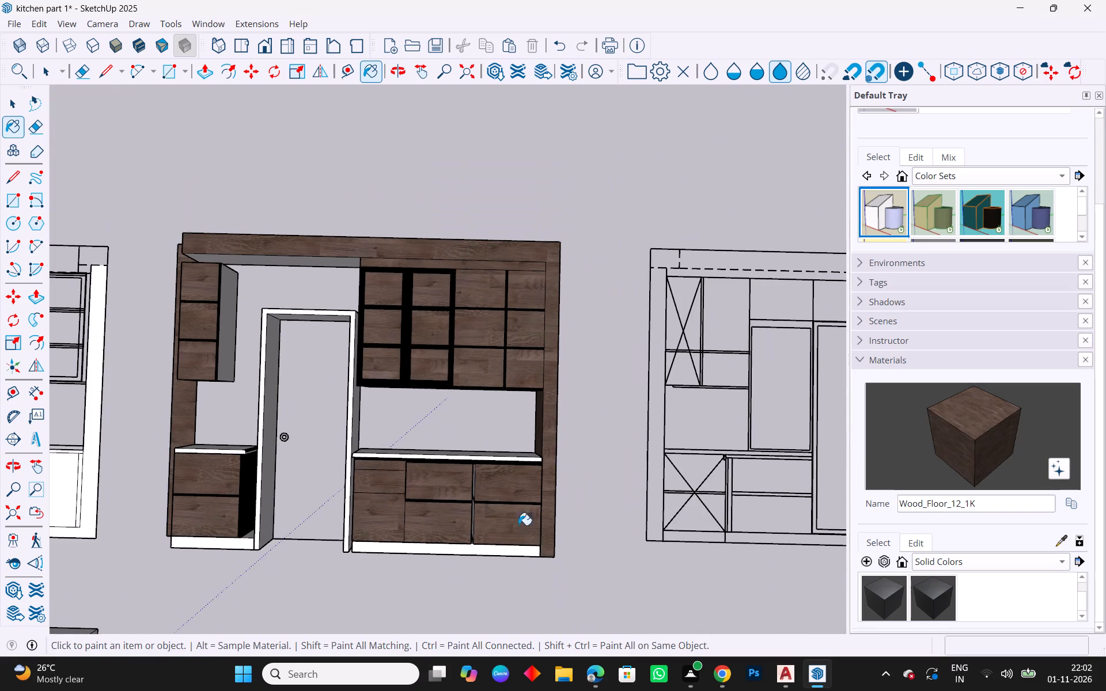
scroll(195, 533, up, 5)
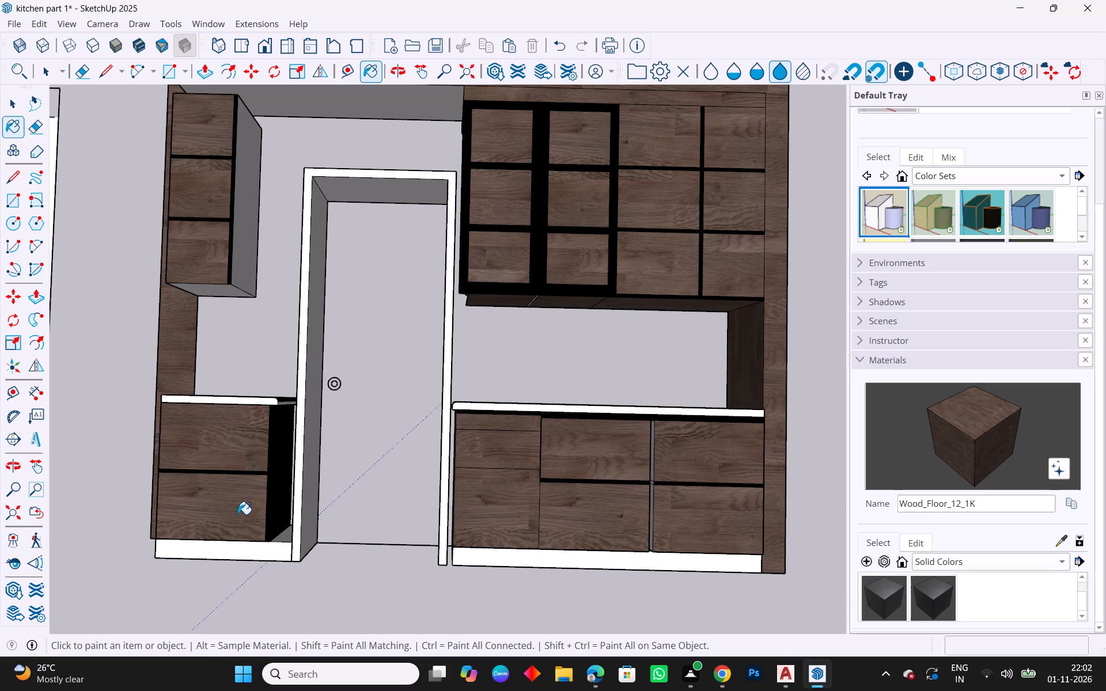
scroll(300, 499, up, 9)
click(257, 464)
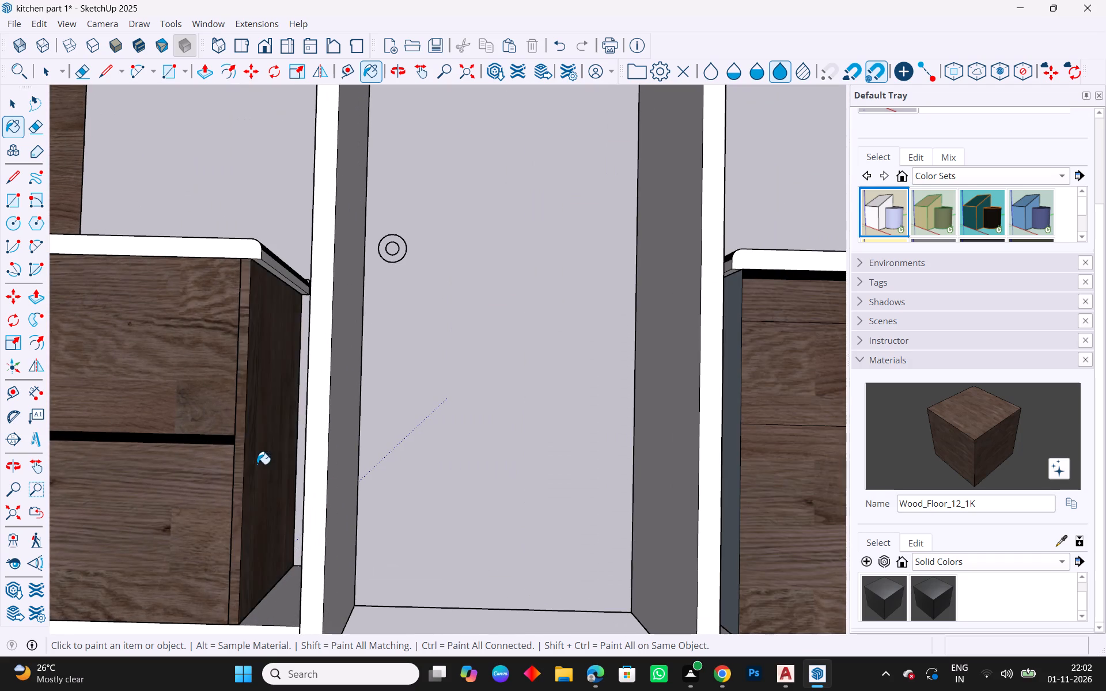
Paint the small wall cabinet's side panel facing the door with Wood_Floor_12_1K.
scroll(329, 489, down, 11)
scroll(246, 496, up, 5)
middle_drag(275, 508, 316, 510)
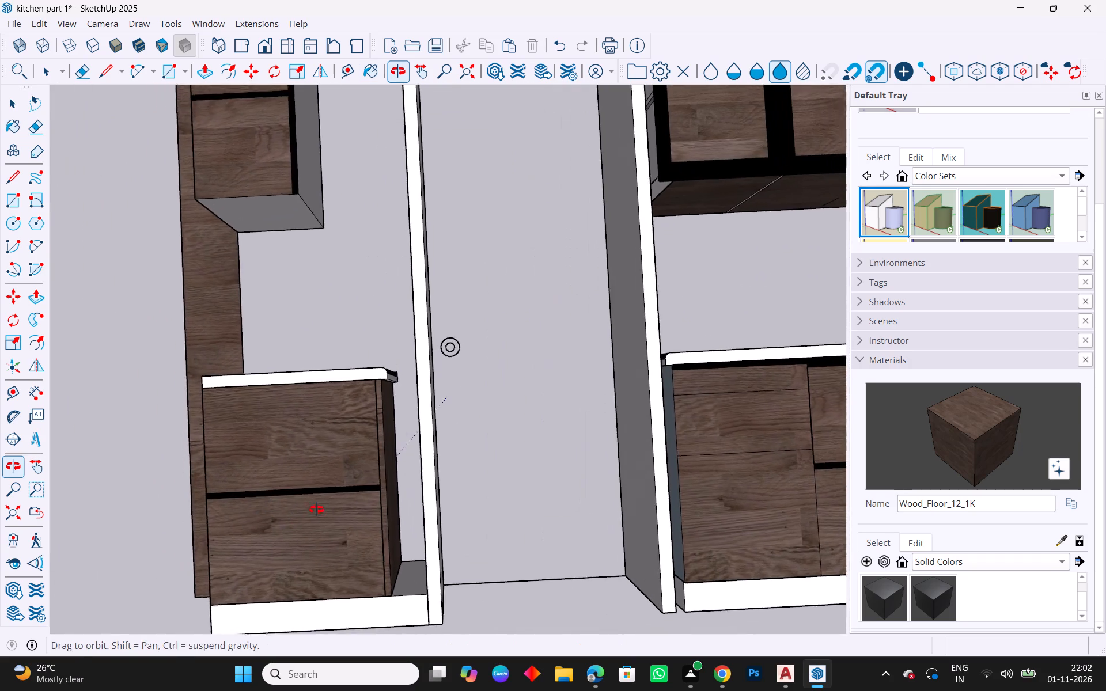
middle_drag(316, 510, 402, 566)
scroll(247, 496, down, 4)
click(182, 187)
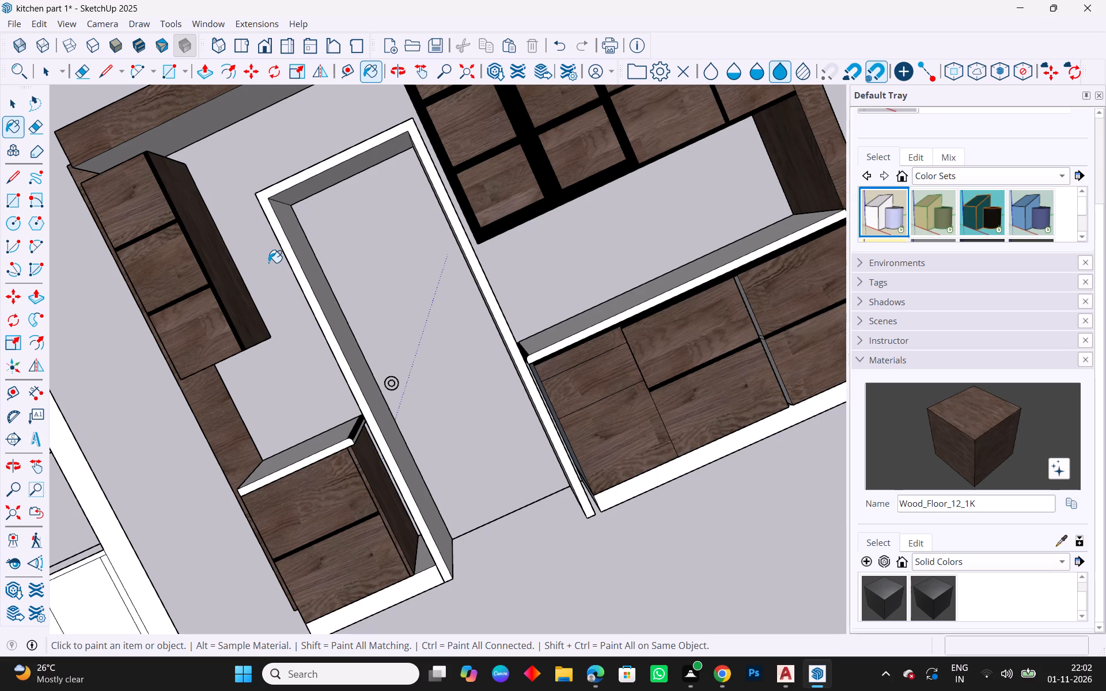
Paint both inner sides of the vertical gap between the large base cabinet's drawer columns with Wood_Floor_12_1K.
scroll(794, 377, up, 4)
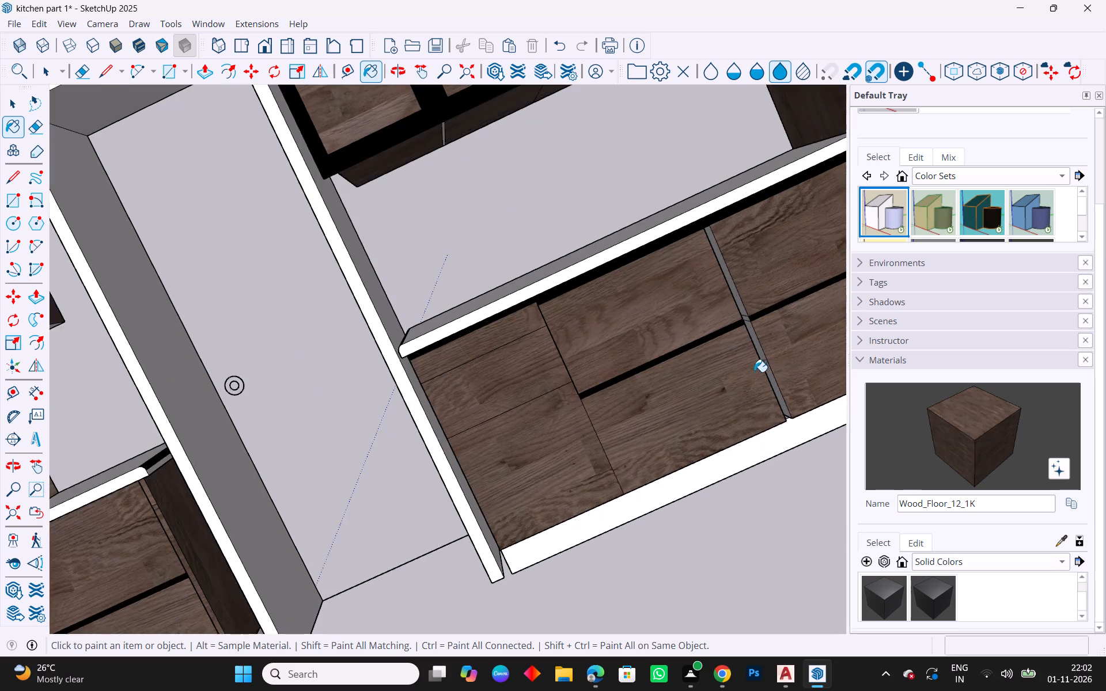
scroll(754, 372, up, 10)
scroll(750, 318, up, 5)
click(745, 306)
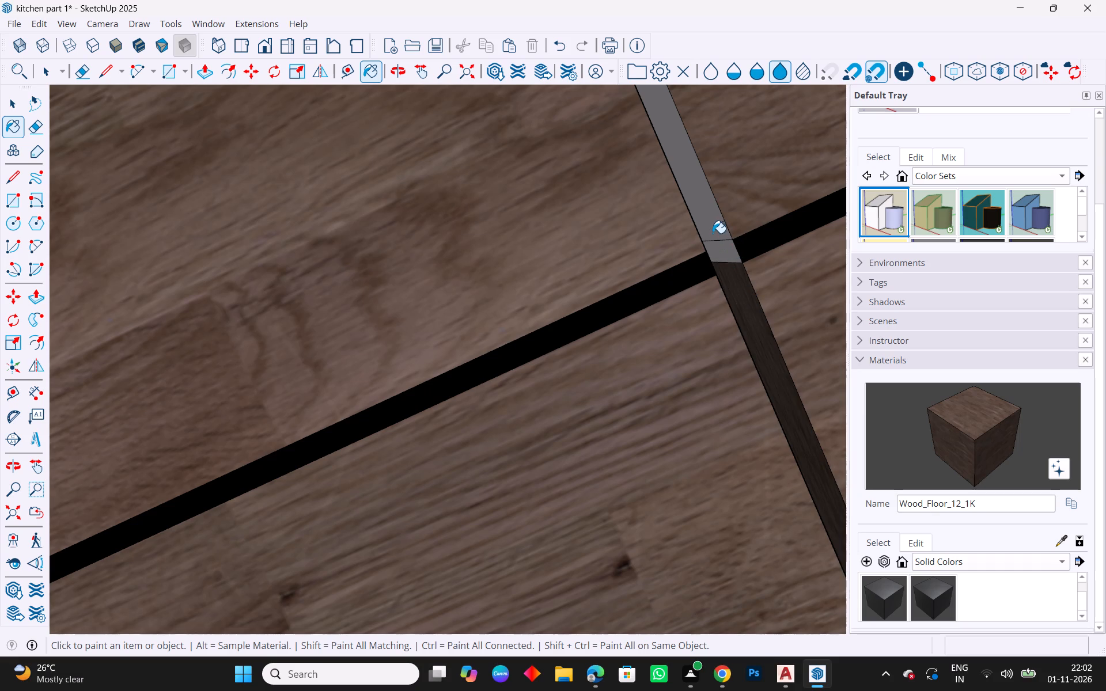
click(713, 233)
click(725, 249)
scroll(732, 312, down, 9)
middle_drag(761, 373, 563, 363)
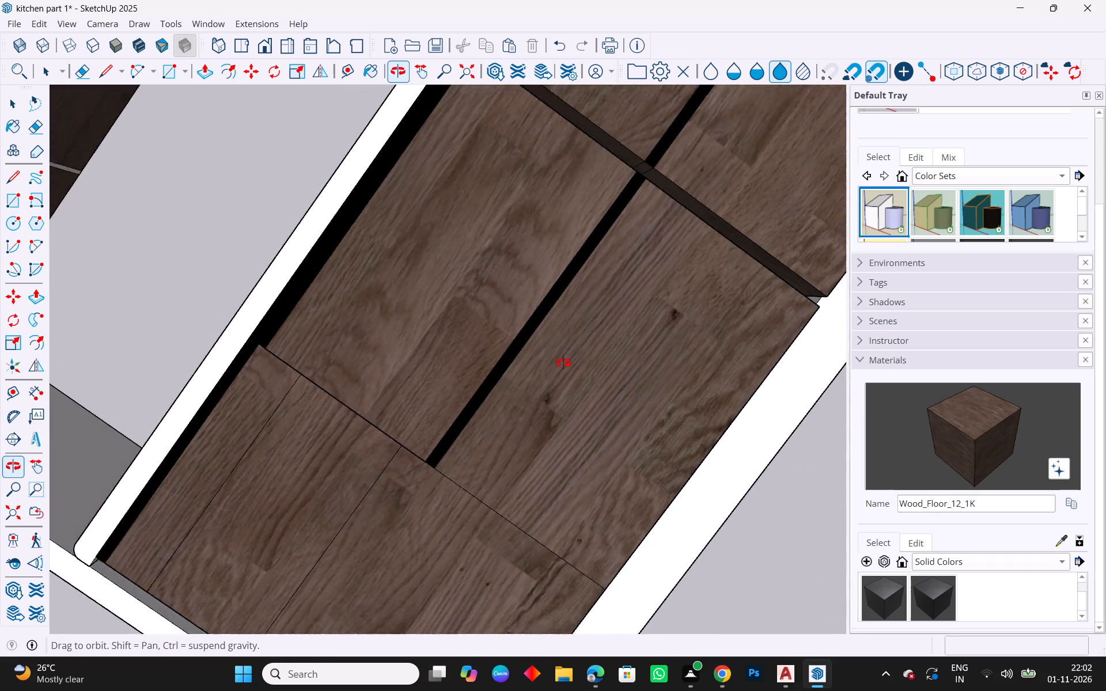
middle_drag(563, 363, 520, 464)
scroll(676, 189, up, 14)
click(571, 231)
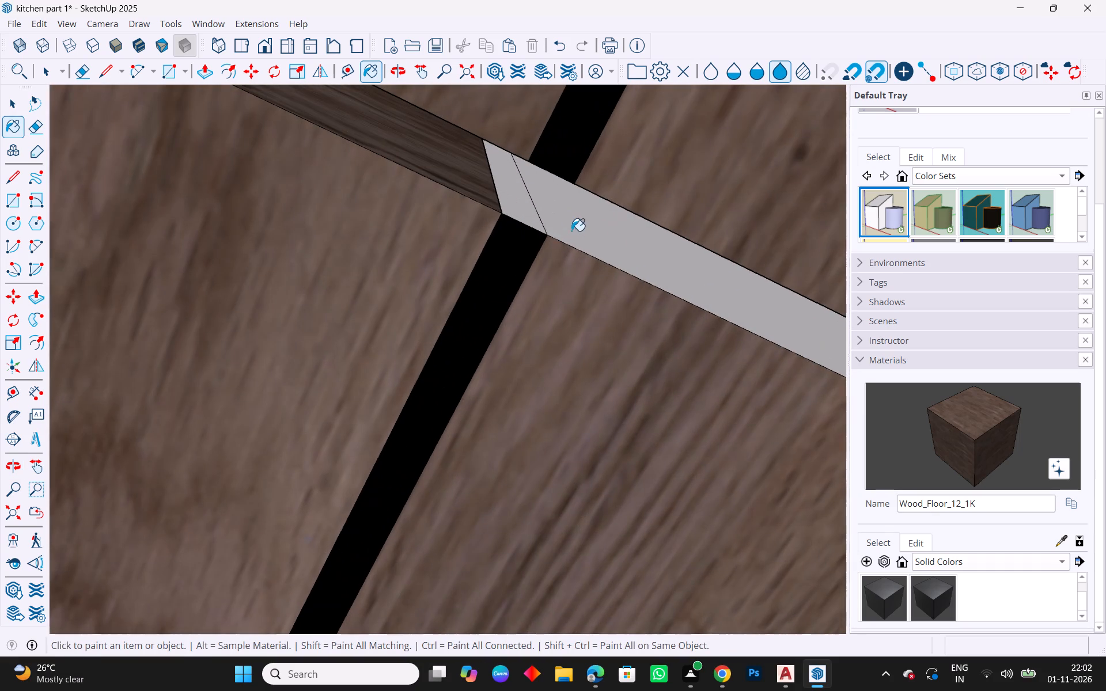
click(531, 217)
Paint the sections of the large wall cabinet's side panel facing the door with Wood_Floor_12_1K.
scroll(466, 222, down, 14)
scroll(559, 280, down, 5)
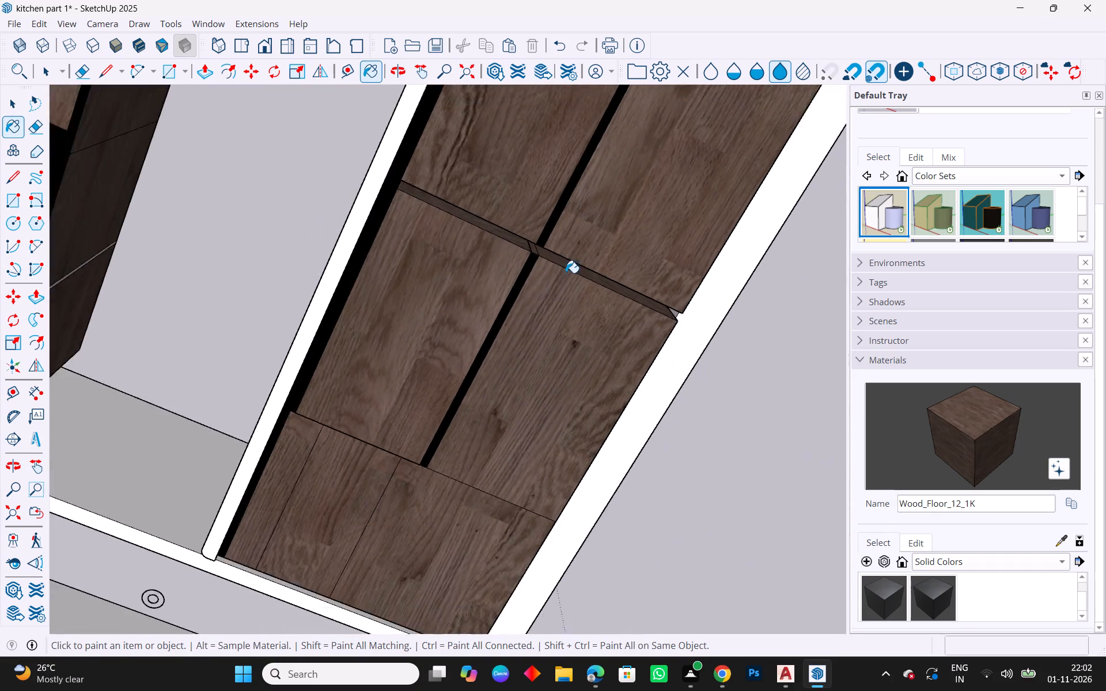
scroll(566, 273, down, 10)
middle_drag(395, 403, 561, 470)
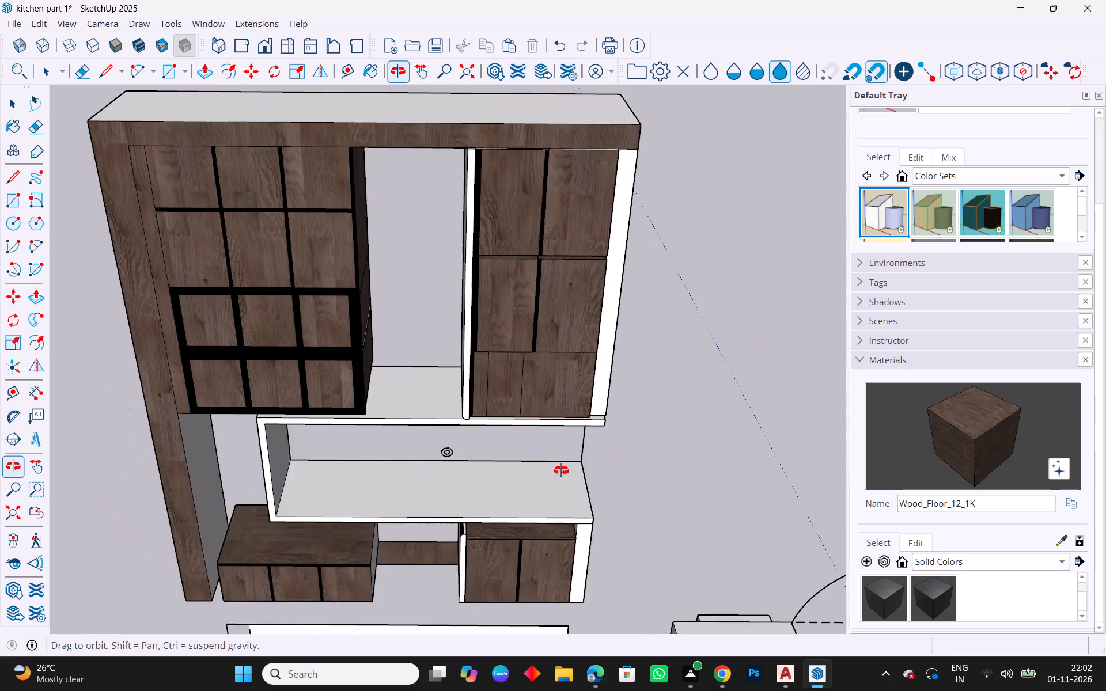
middle_drag(561, 470, 323, 59)
middle_drag(729, 203, 632, 523)
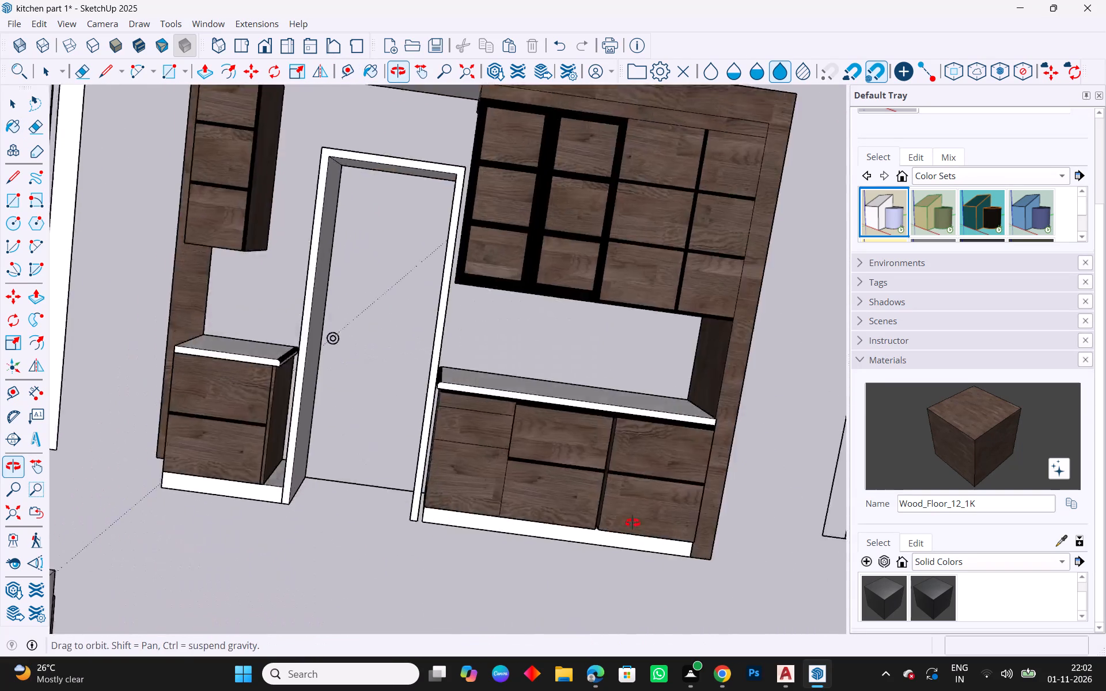
middle_drag(632, 523, 411, 151)
scroll(505, 288, up, 7)
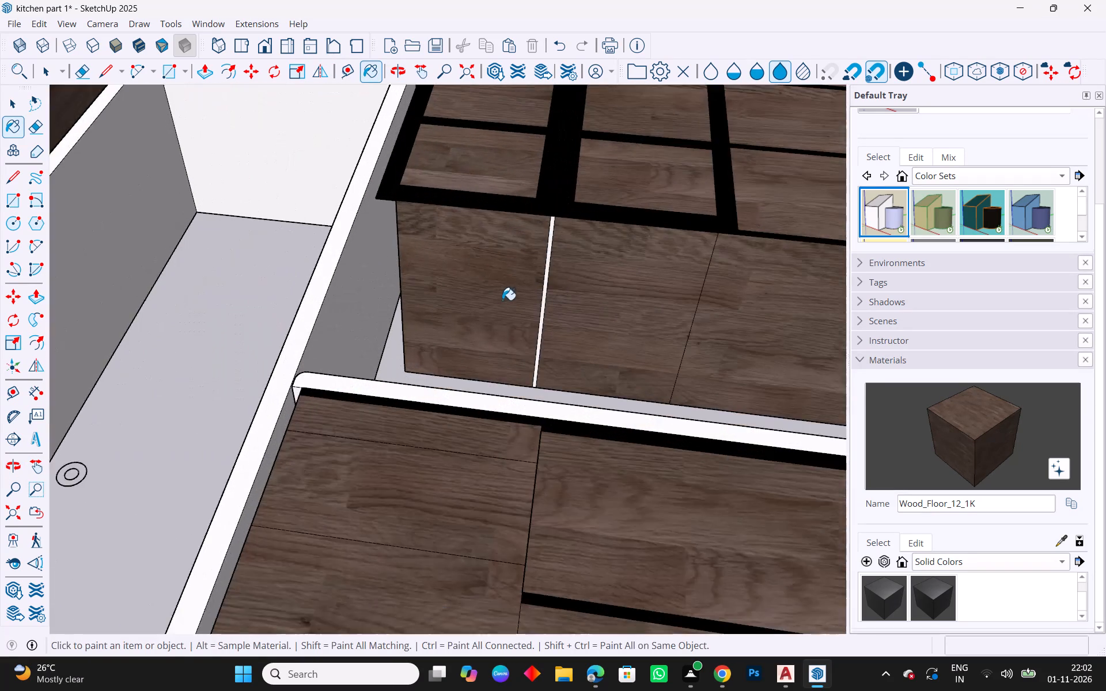
scroll(502, 300, up, 7)
middle_drag(557, 288, 748, 316)
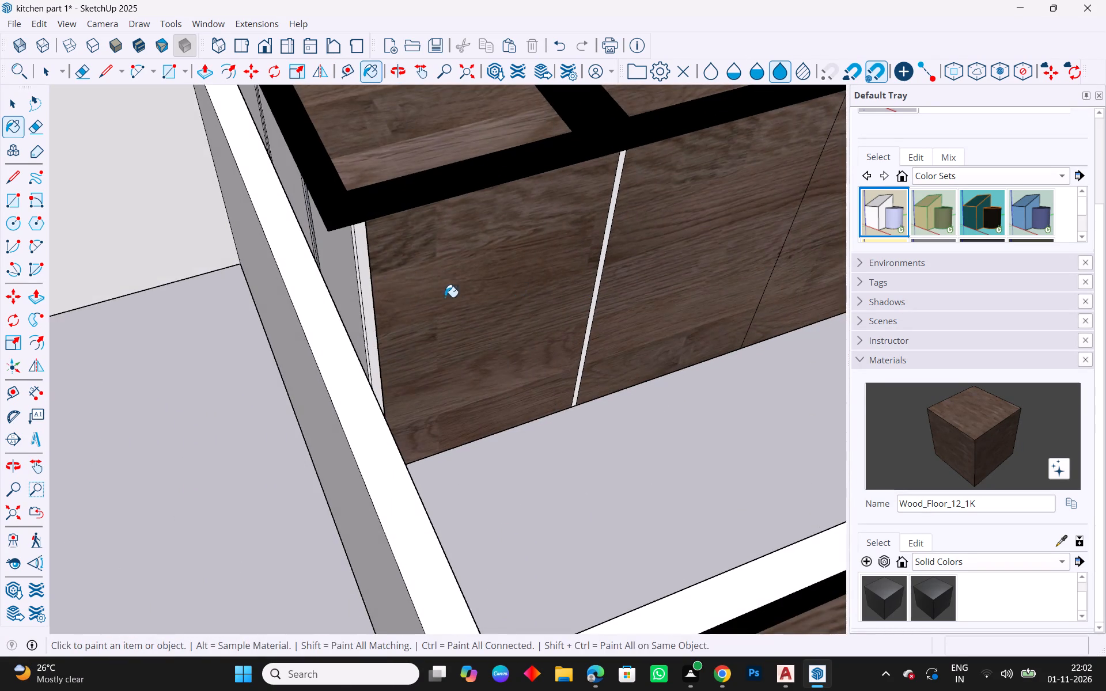
middle_drag(404, 287, 630, 381)
scroll(389, 343, up, 5)
click(353, 336)
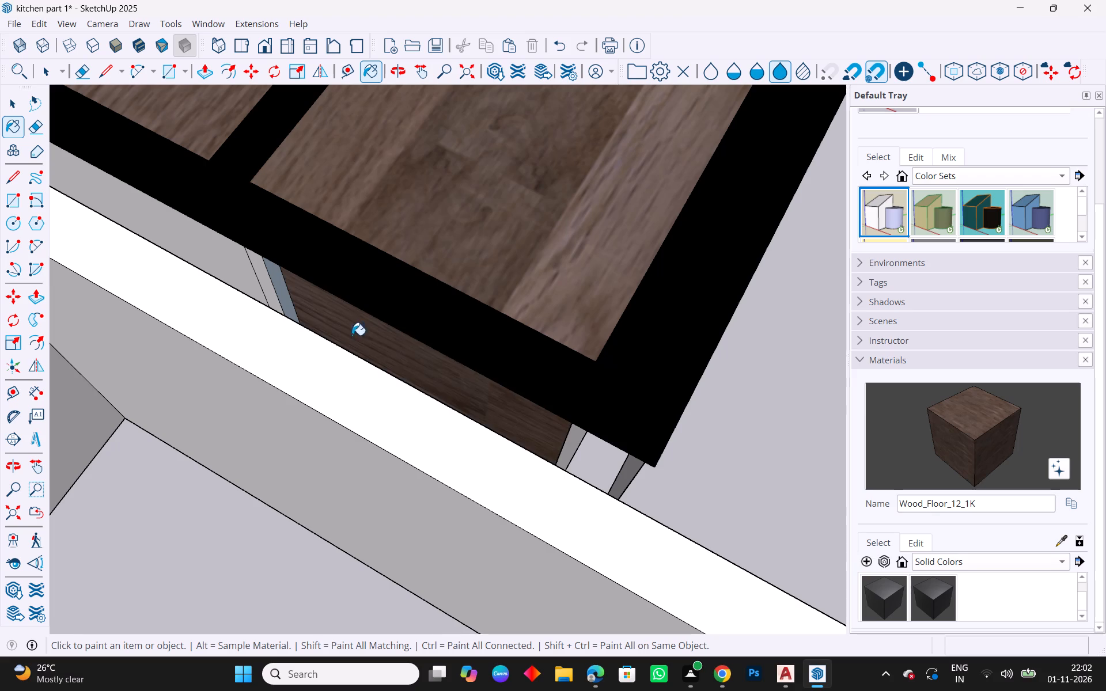
click(225, 274)
scroll(285, 273, down, 12)
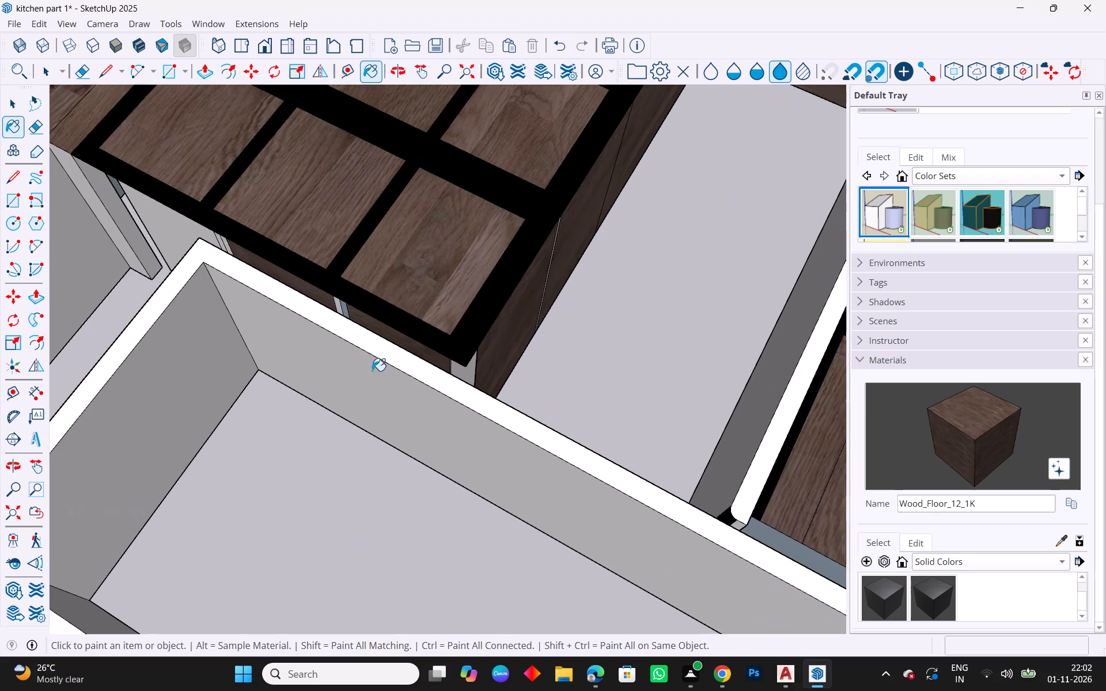
scroll(152, 242, up, 4)
click(160, 218)
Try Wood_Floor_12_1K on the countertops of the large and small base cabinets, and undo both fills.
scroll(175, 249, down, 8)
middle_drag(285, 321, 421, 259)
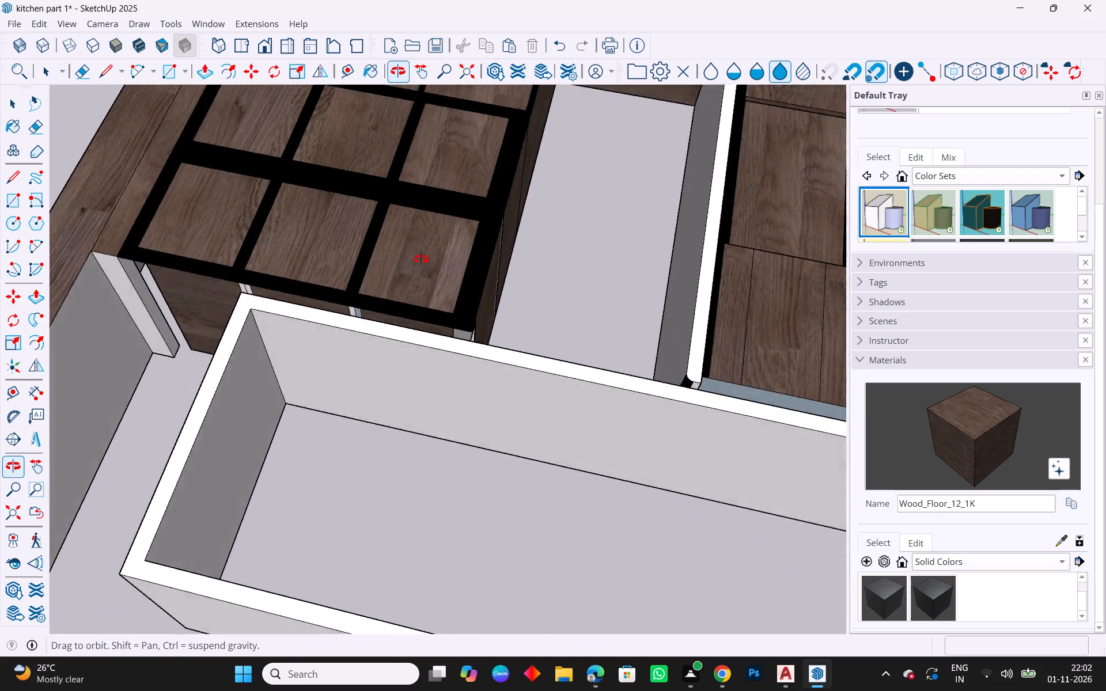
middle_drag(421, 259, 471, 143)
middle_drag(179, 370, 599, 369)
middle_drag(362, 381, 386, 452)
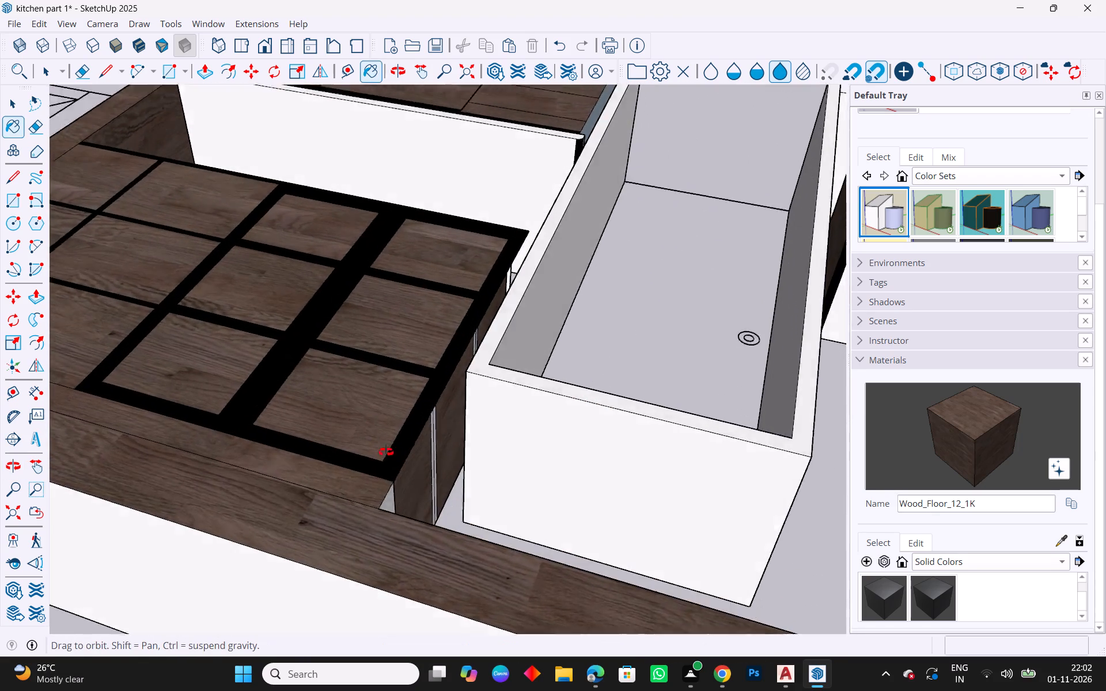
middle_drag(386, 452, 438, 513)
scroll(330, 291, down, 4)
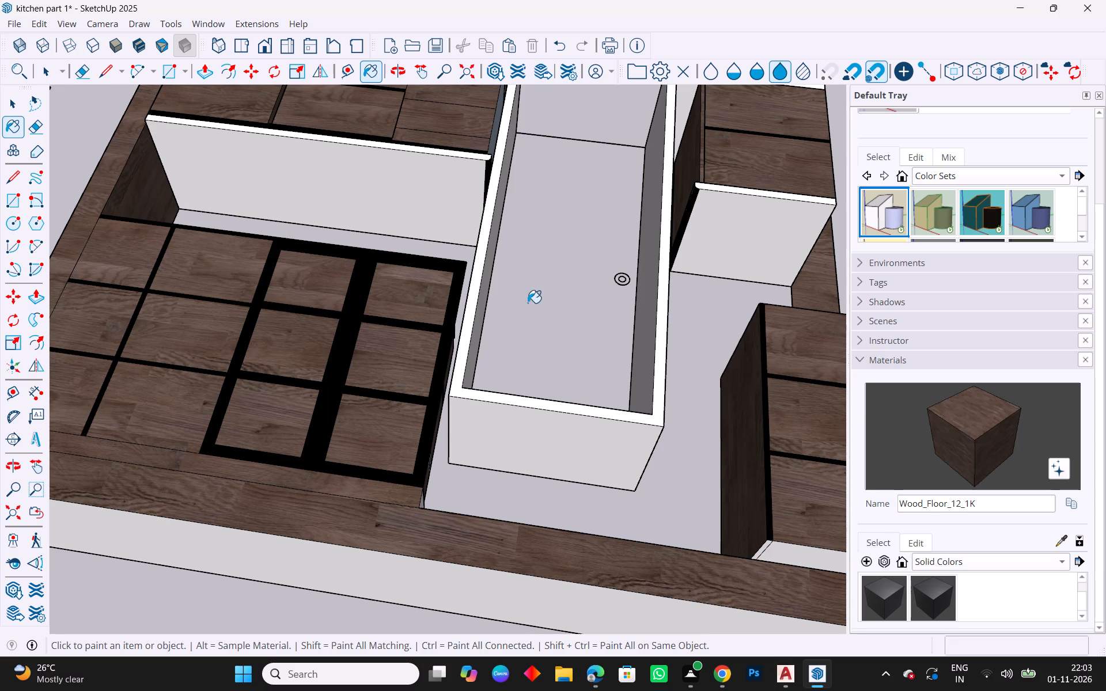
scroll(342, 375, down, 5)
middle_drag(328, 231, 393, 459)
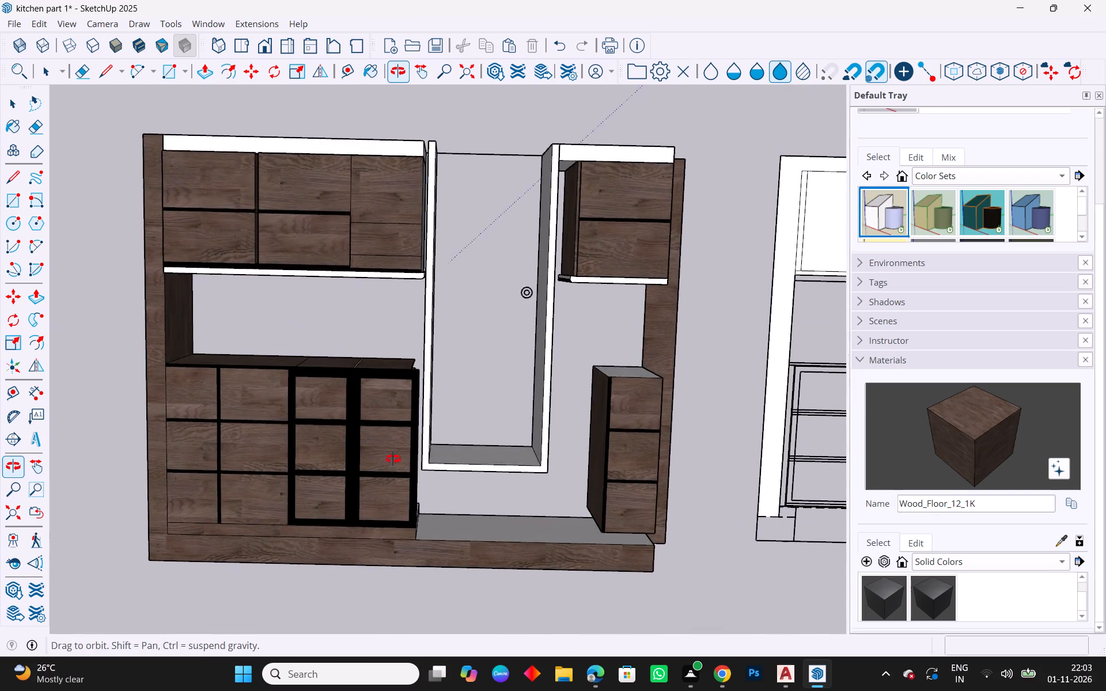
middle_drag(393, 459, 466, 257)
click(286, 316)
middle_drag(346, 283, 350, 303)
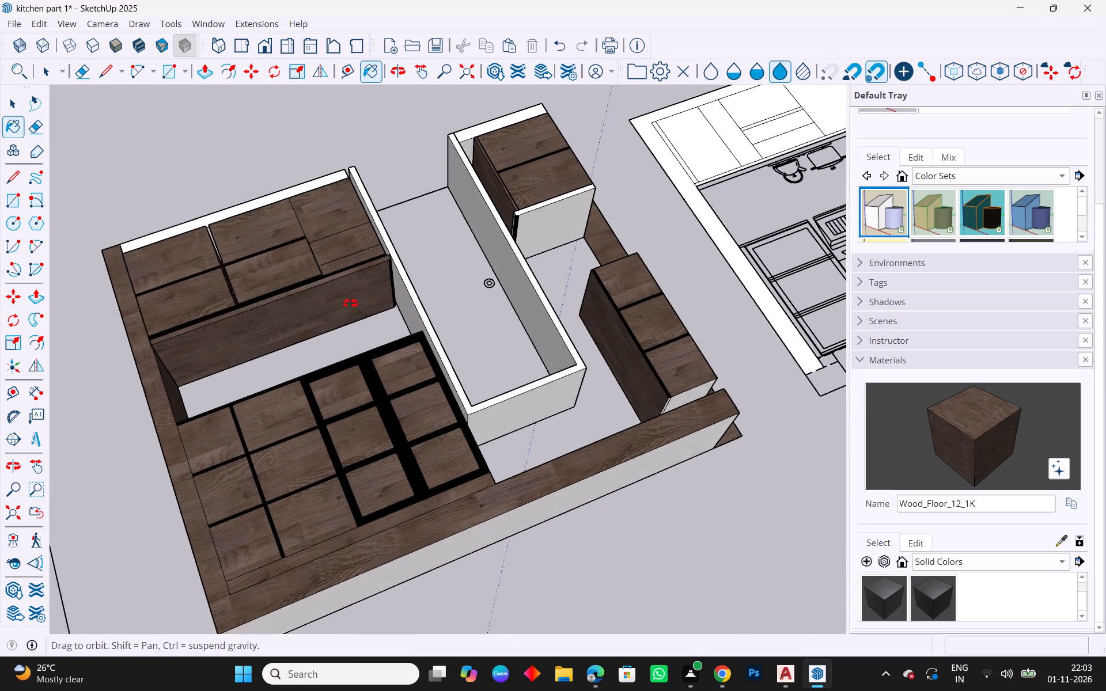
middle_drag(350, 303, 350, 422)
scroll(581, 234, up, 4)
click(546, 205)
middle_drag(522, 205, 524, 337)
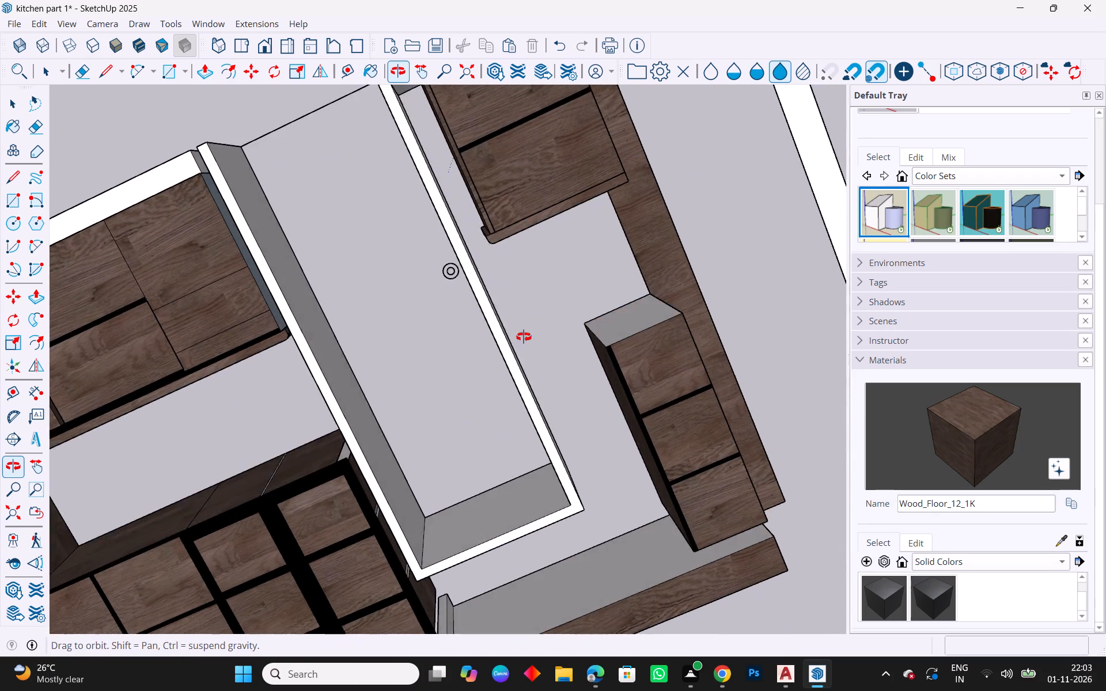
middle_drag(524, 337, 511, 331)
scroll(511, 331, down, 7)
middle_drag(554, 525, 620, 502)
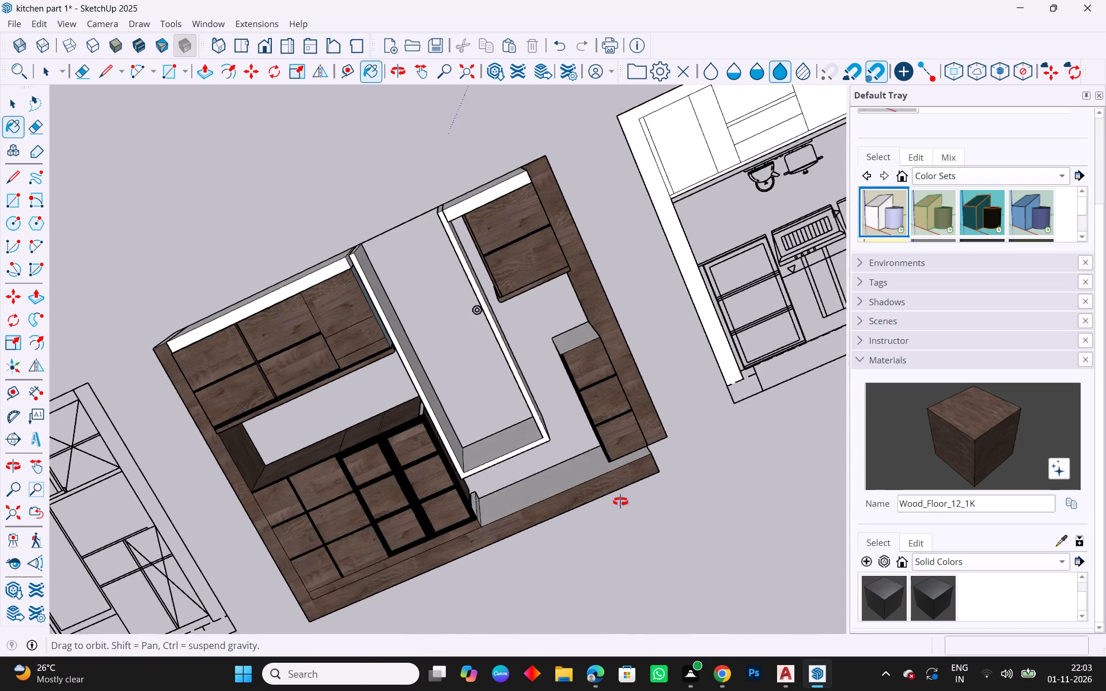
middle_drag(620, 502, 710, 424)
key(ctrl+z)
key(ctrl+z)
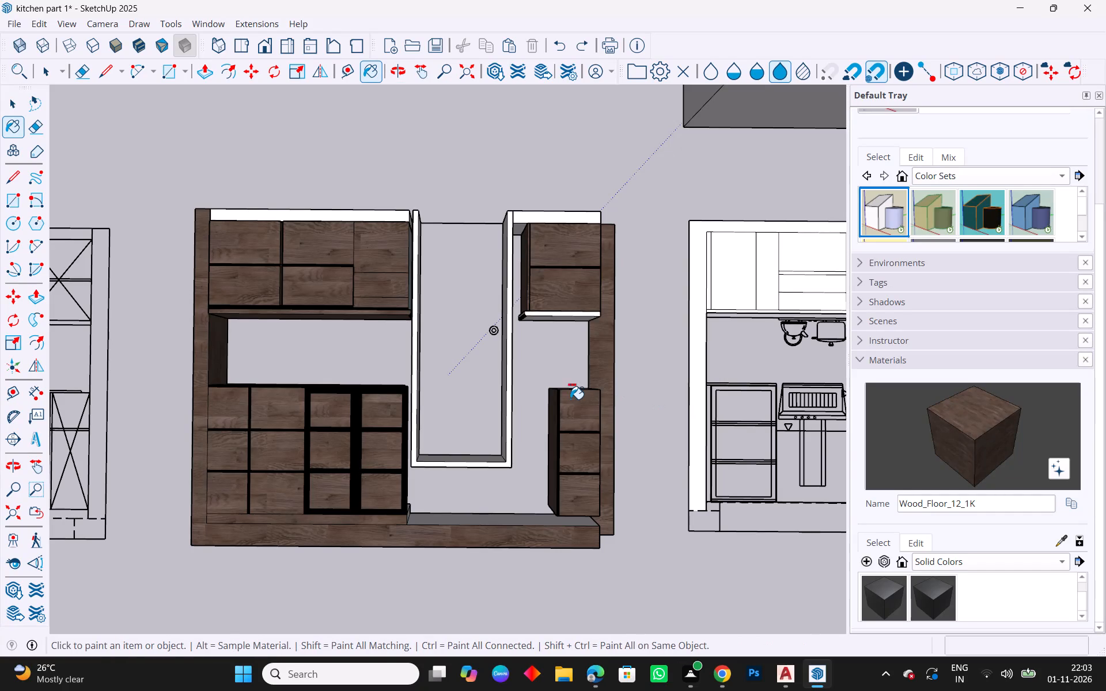
Paint the top face of the beam above the cabinets and door with Wood_Floor_12_1K.
middle_drag(301, 493, 655, 551)
middle_drag(713, 418, 411, 578)
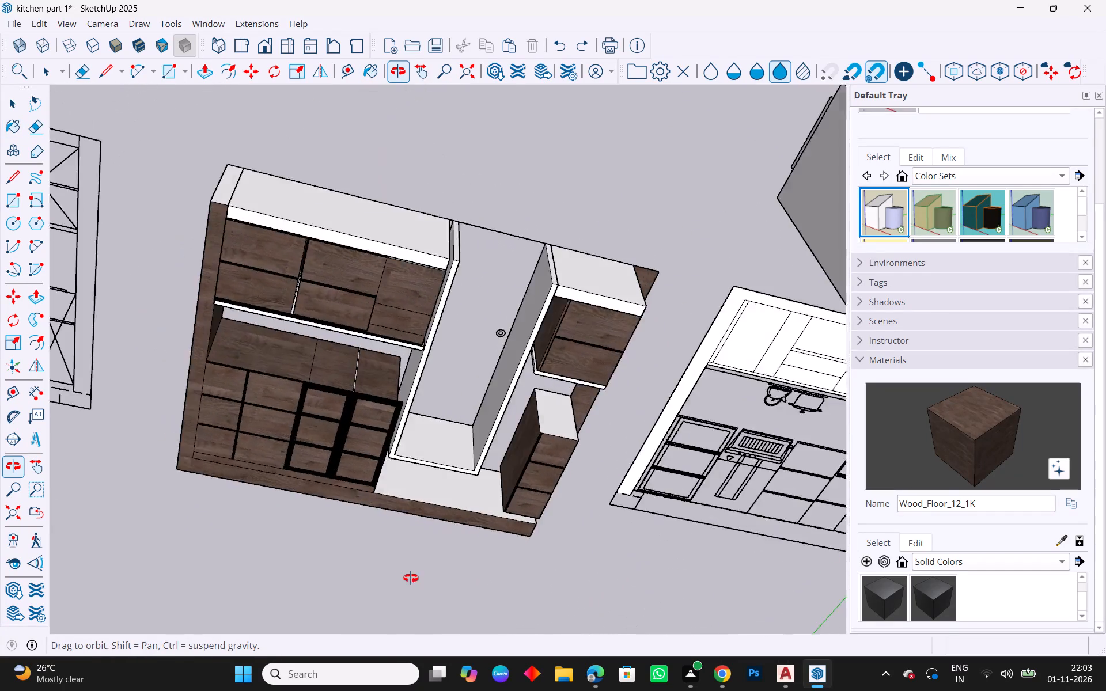
middle_drag(411, 578, 202, 131)
middle_drag(193, 563, 736, 611)
middle_drag(139, 348, 209, 401)
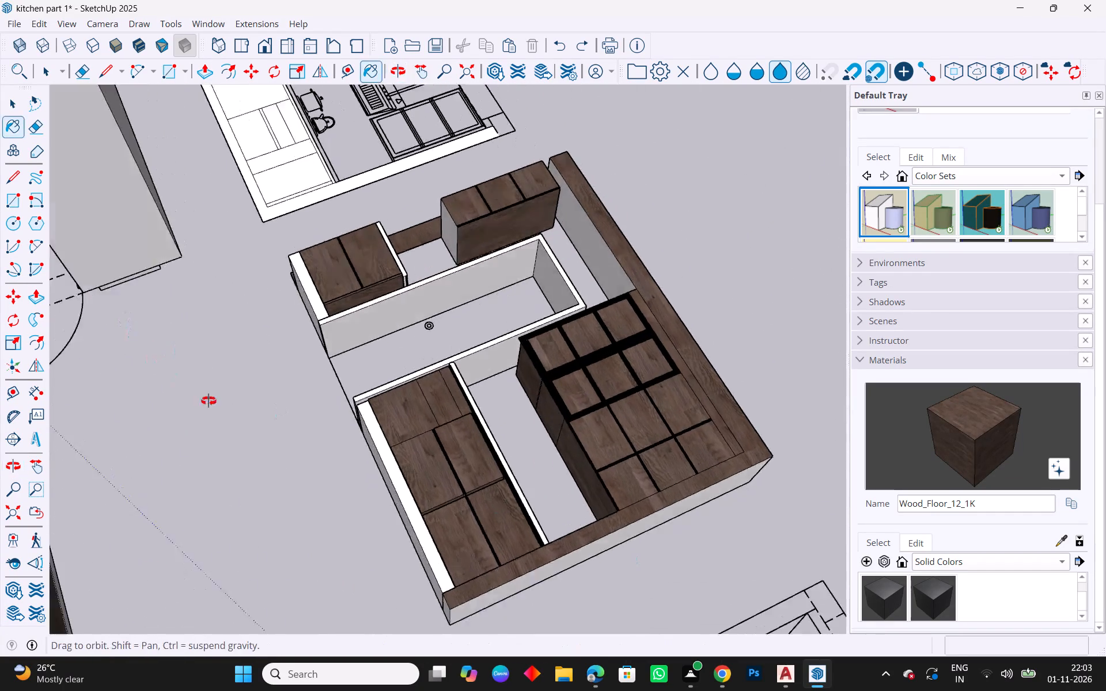
middle_drag(209, 401, 604, 523)
middle_drag(331, 194, 336, 434)
click(312, 207)
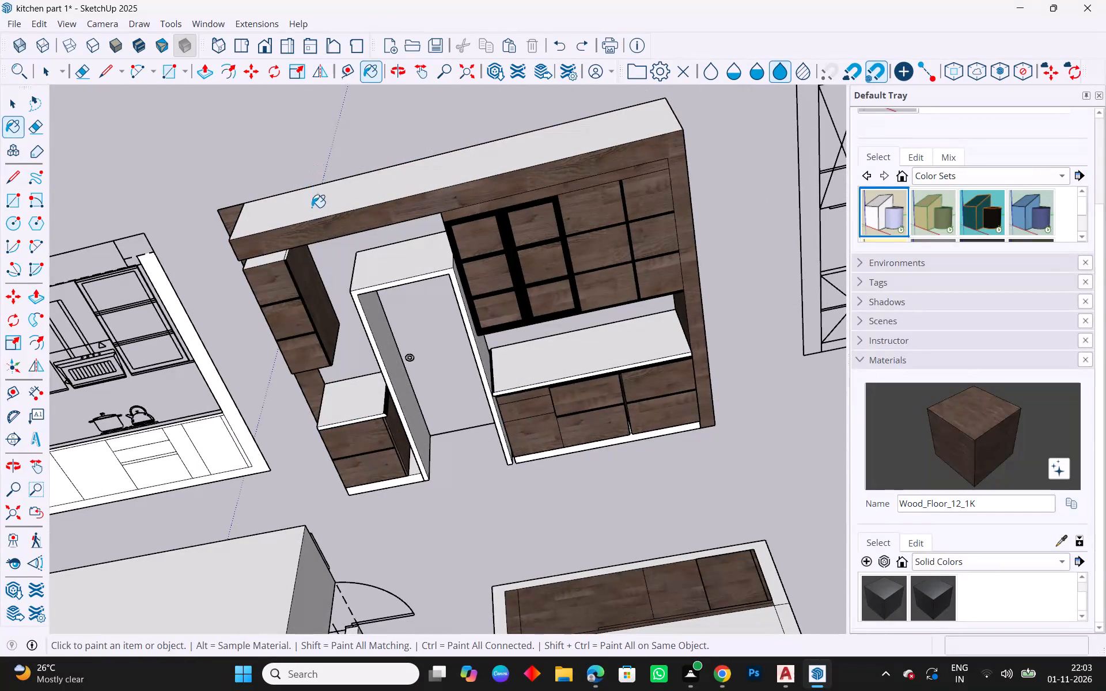
Examine the painted cabinet unit and the neighbouring kitchen units from several angles.
middle_drag(294, 260, 284, 129)
scroll(426, 236, down, 2)
scroll(420, 384, up, 3)
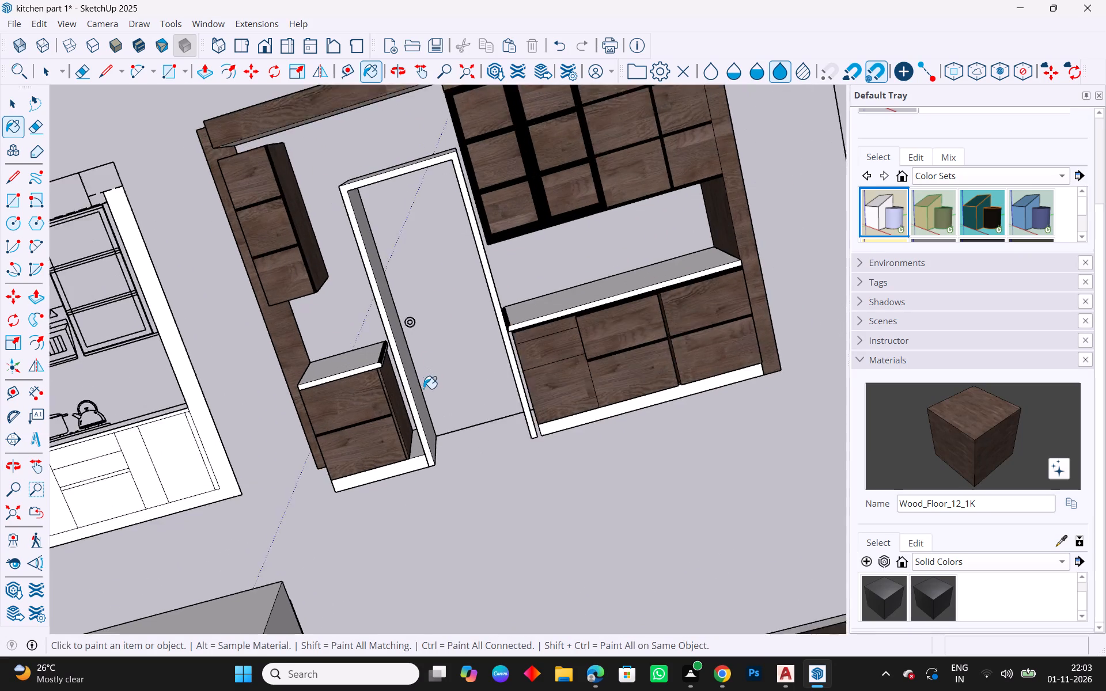
scroll(423, 389, up, 2)
scroll(466, 338, down, 8)
scroll(281, 289, down, 5)
middle_drag(562, 506, 562, 497)
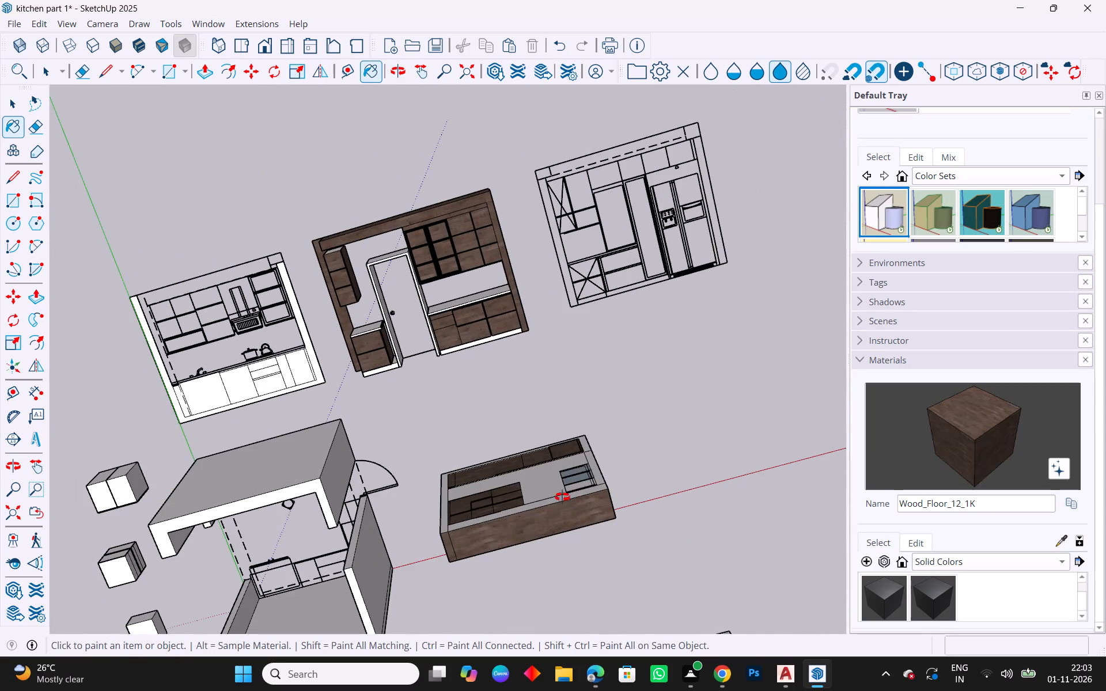
middle_drag(562, 497, 742, 515)
middle_drag(675, 605, 372, 604)
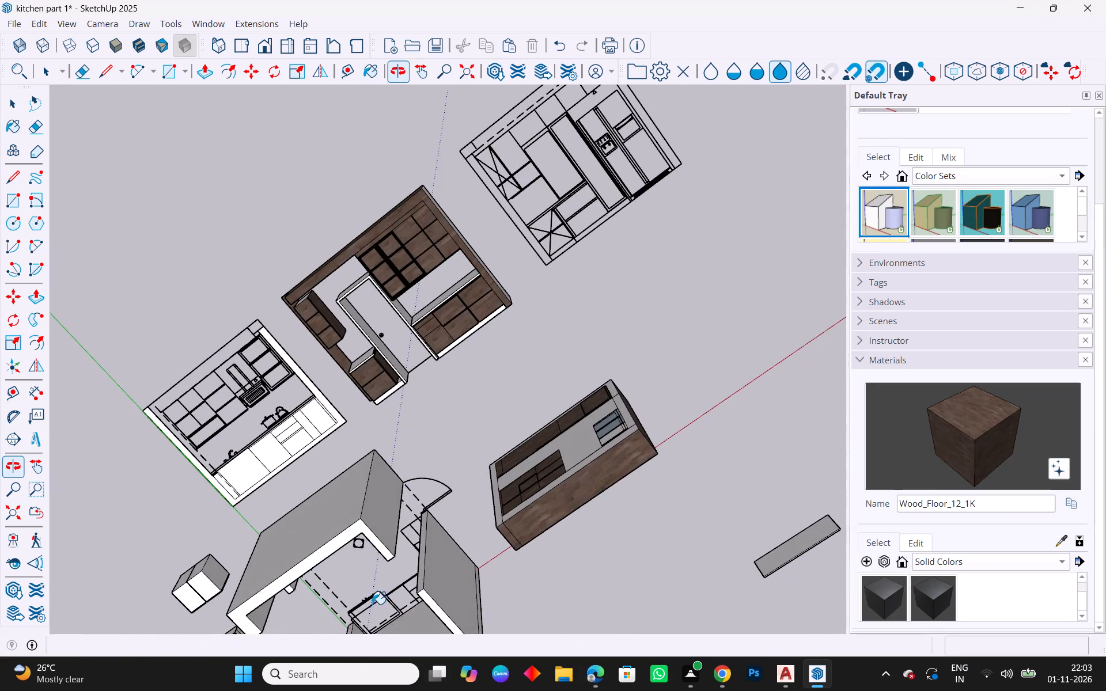
middle_drag(452, 597, 710, 521)
key(Escape)
key(space)
Copy the black handle of the middle door beside the blue opening in the finished unit's wall cabinet.
scroll(589, 571, up, 4)
scroll(477, 533, up, 6)
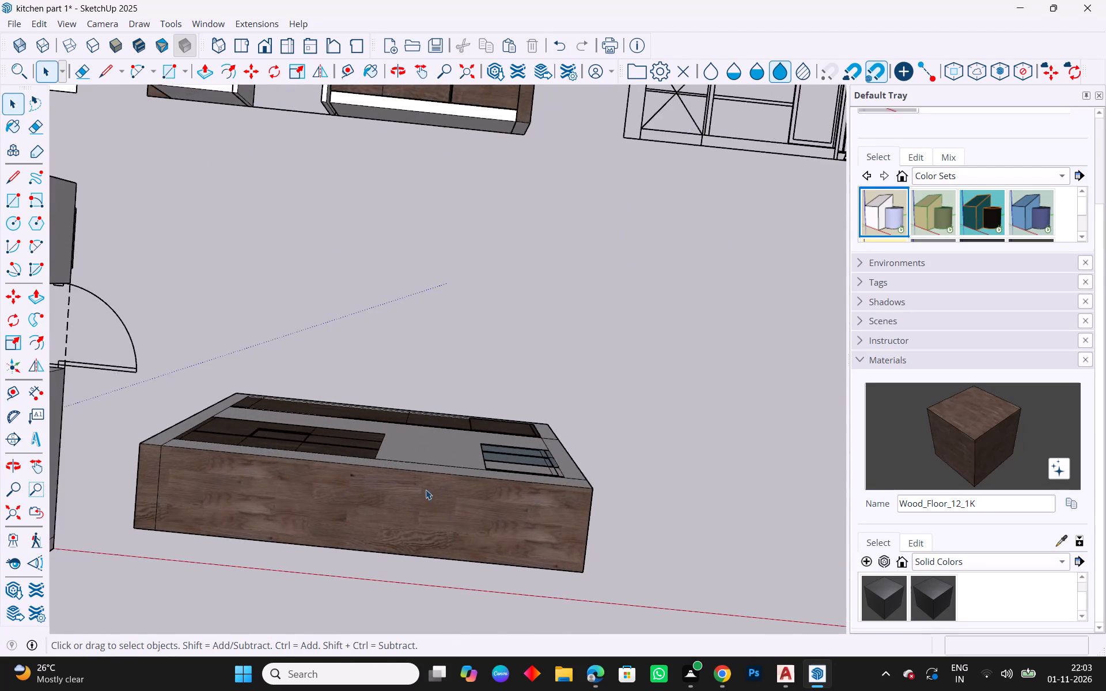
scroll(426, 489, up, 3)
middle_drag(486, 554, 543, 233)
scroll(209, 509, up, 4)
scroll(304, 387, up, 6)
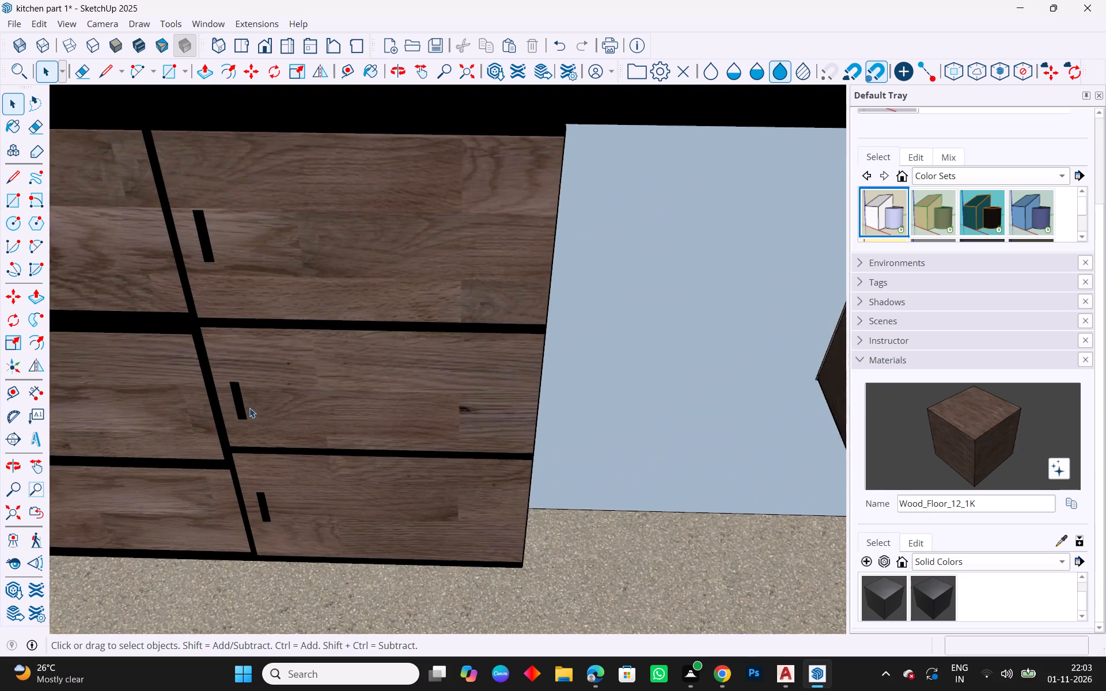
scroll(249, 408, up, 3)
click(225, 411)
click(238, 409)
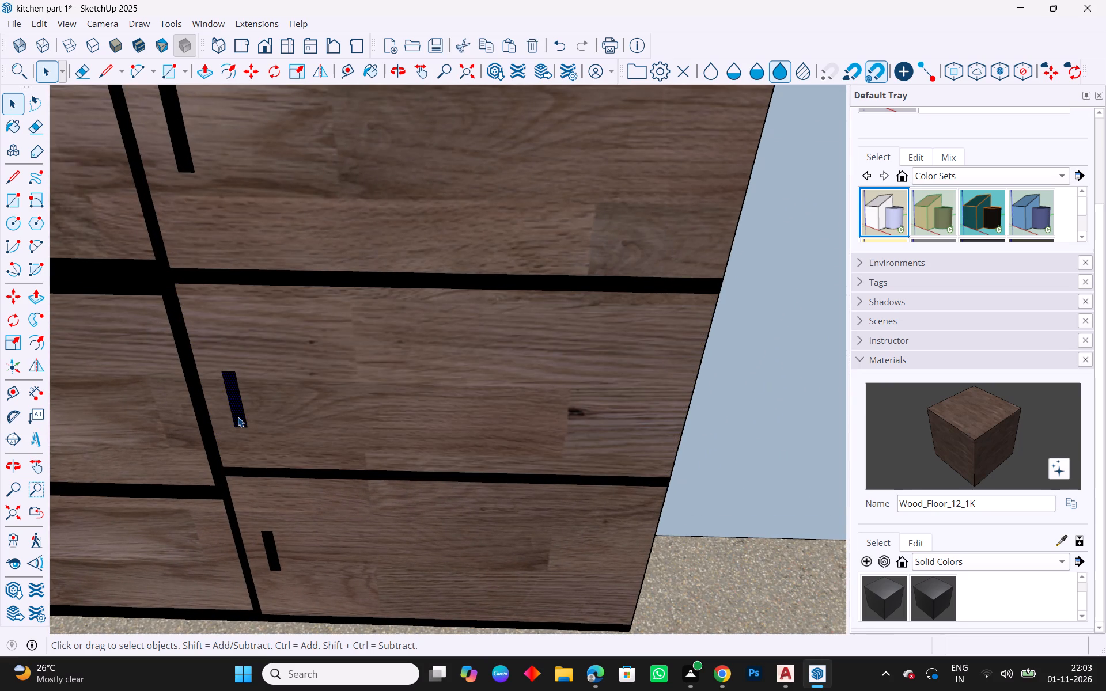
key(ctrl+c)
Paste the copied handle onto the large base cabinet's upper middle drawer front, near the vertical gap.
scroll(320, 460, down, 19)
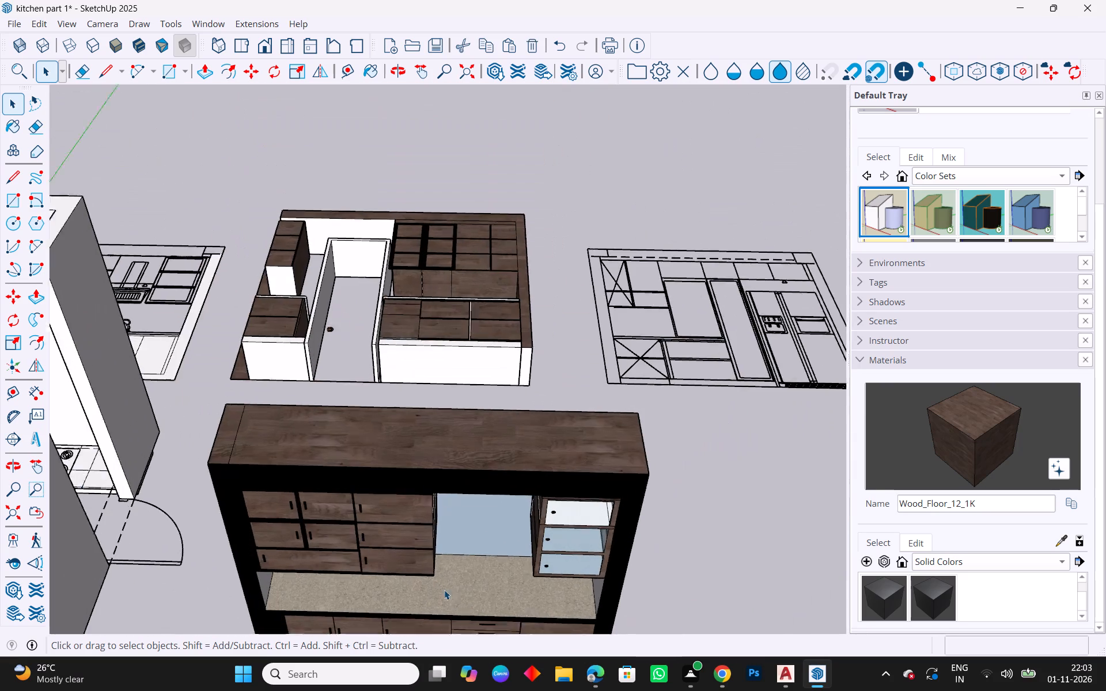
middle_drag(490, 387, 488, 624)
scroll(483, 344, up, 9)
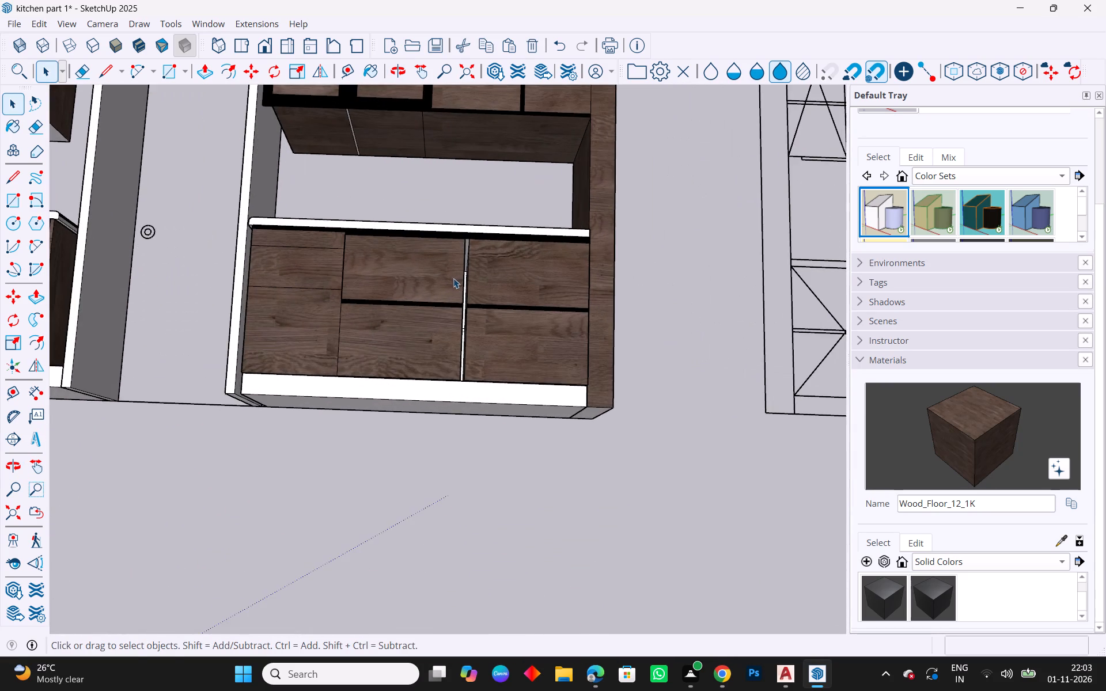
middle_drag(453, 278, 441, 379)
scroll(432, 344, up, 4)
key(ctrl+v)
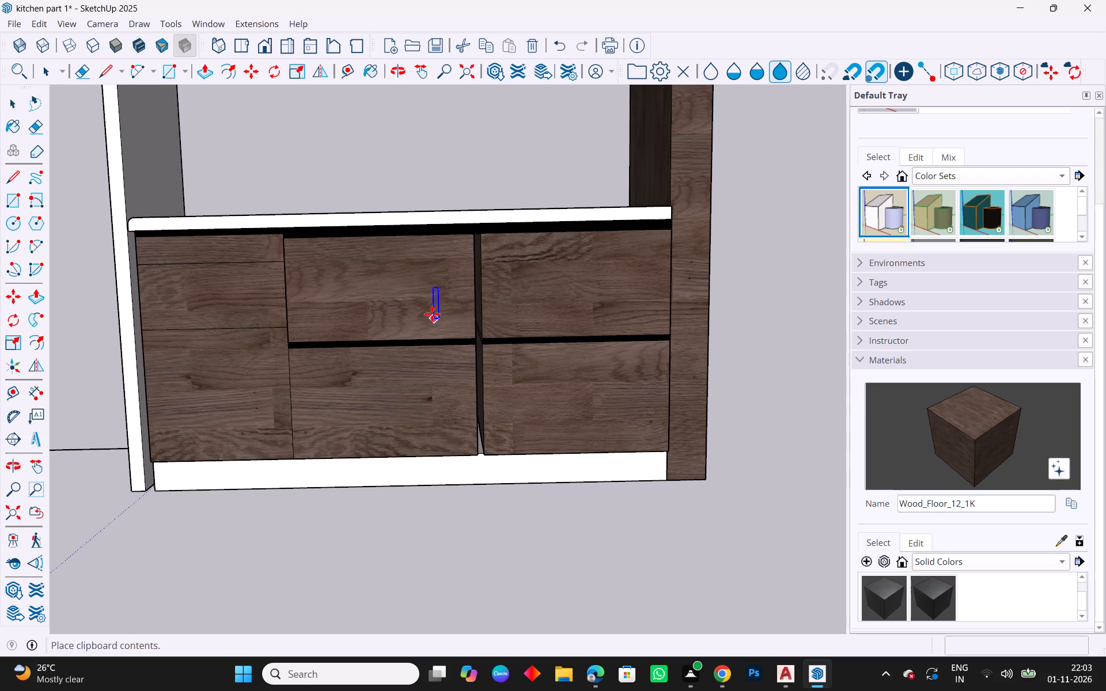
click(435, 300)
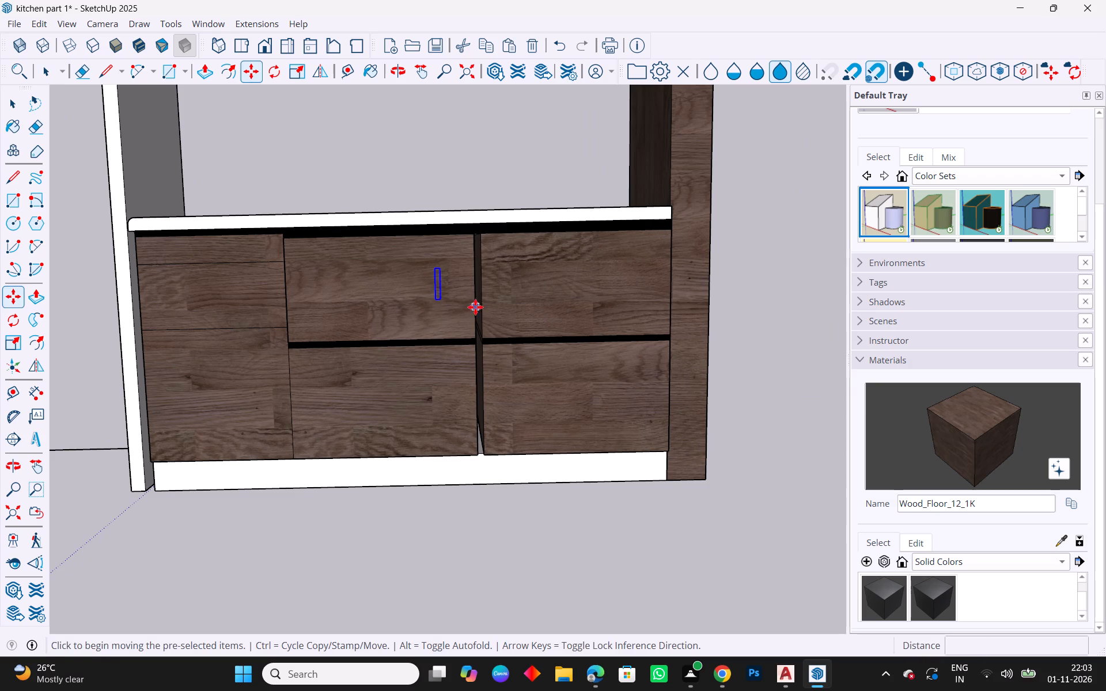
click(507, 290)
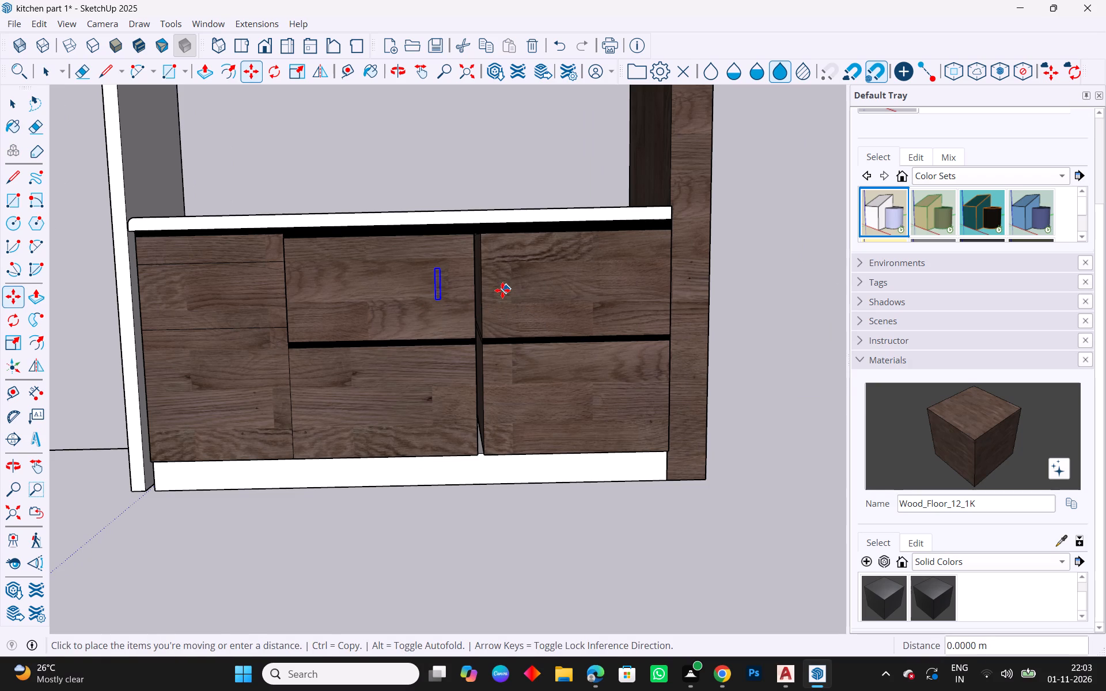
click(502, 290)
key(Escape)
key(space)
key(Escape)
Delete the face of the pasted handle on the large base cabinet's upper middle drawer.
scroll(434, 293, up, 9)
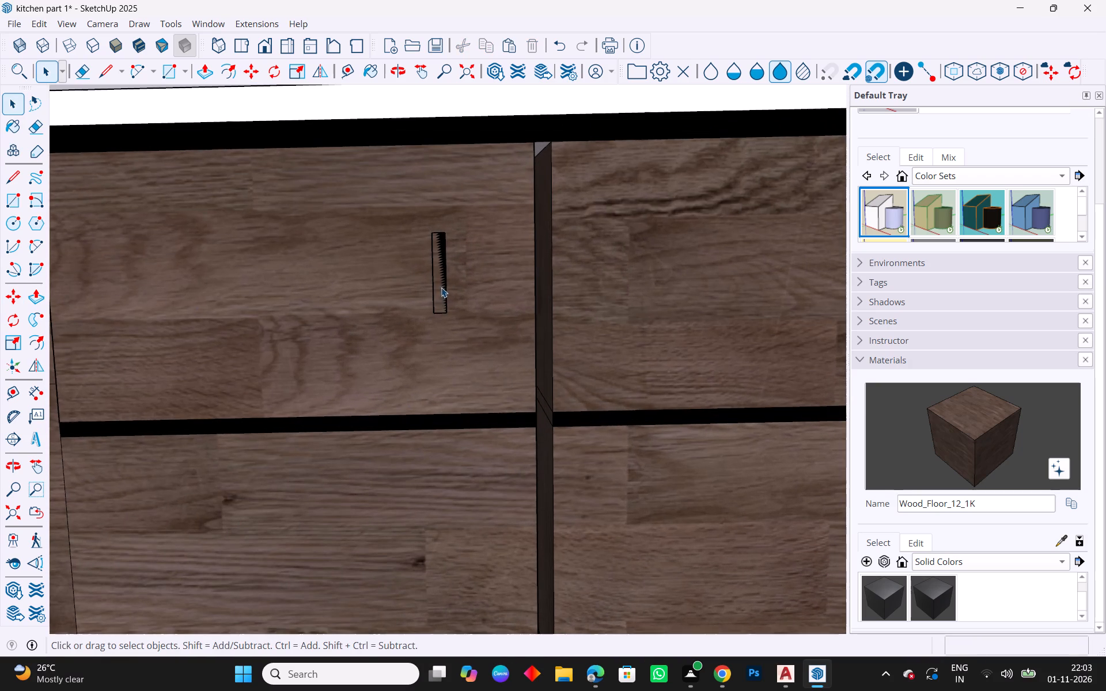
click(438, 290)
key(Delete)
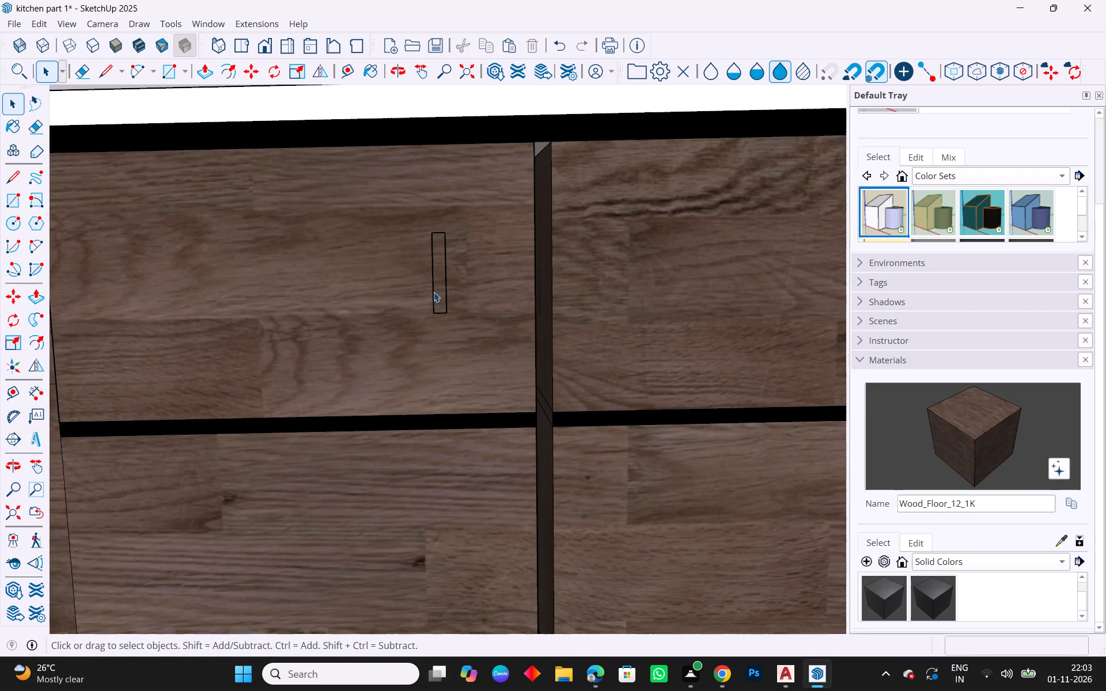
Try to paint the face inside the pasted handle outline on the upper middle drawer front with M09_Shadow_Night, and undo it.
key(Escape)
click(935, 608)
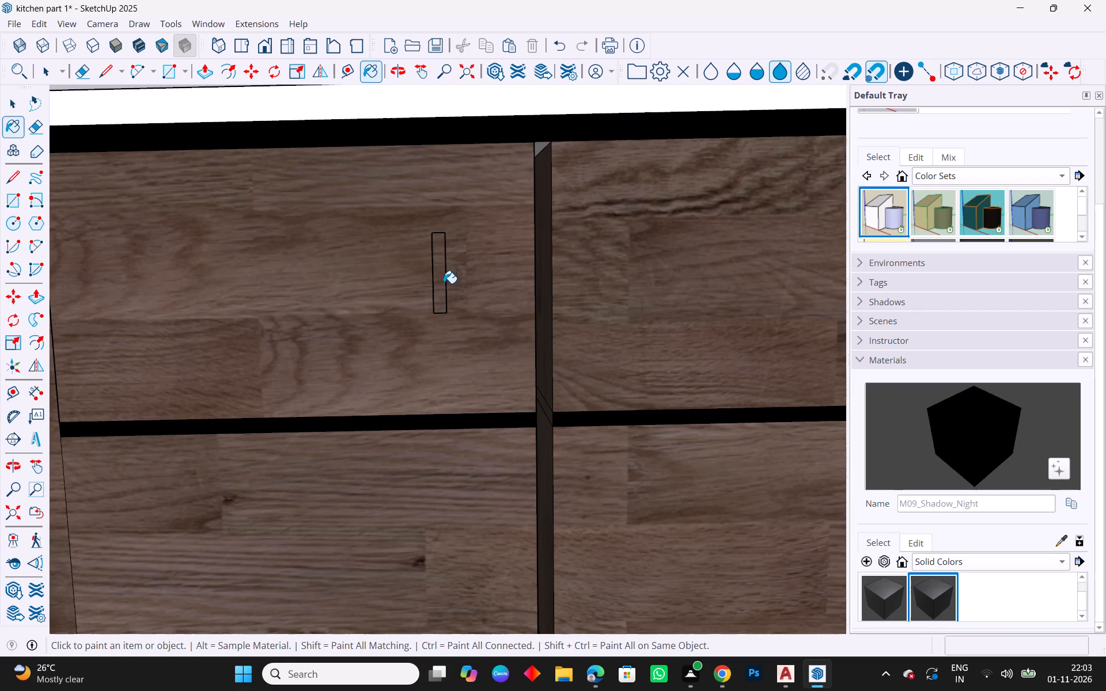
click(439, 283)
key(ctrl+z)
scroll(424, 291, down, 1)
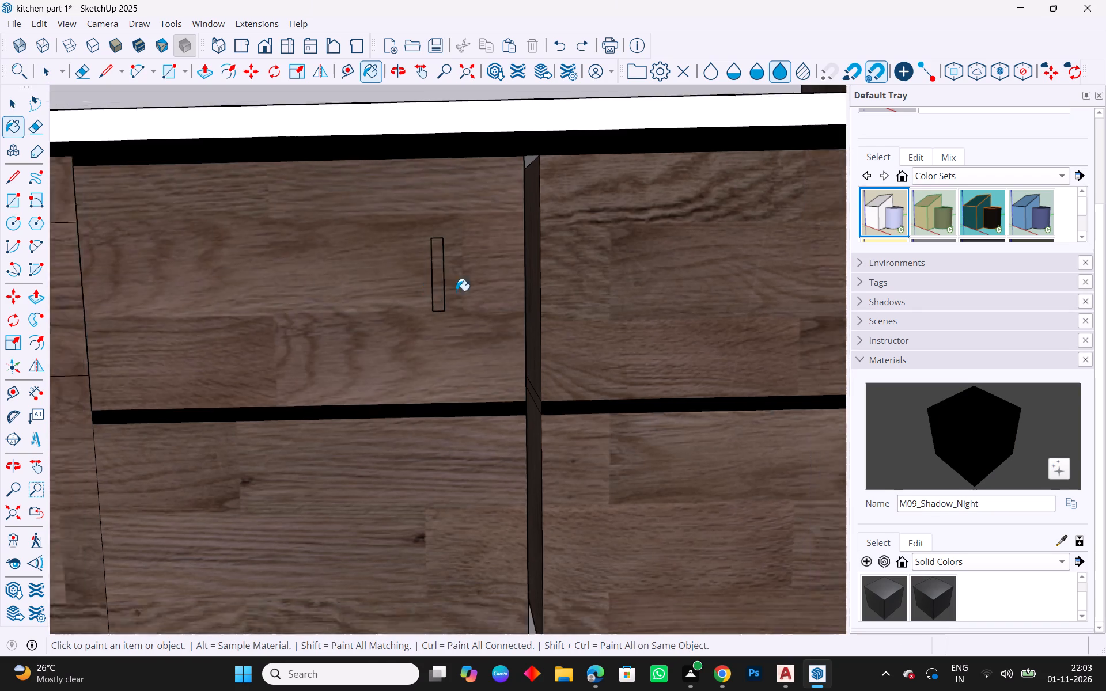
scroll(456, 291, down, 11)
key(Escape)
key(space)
Delete the four outline edges of the pasted handle from the large base cabinet's upper middle drawer front.
scroll(445, 339, up, 5)
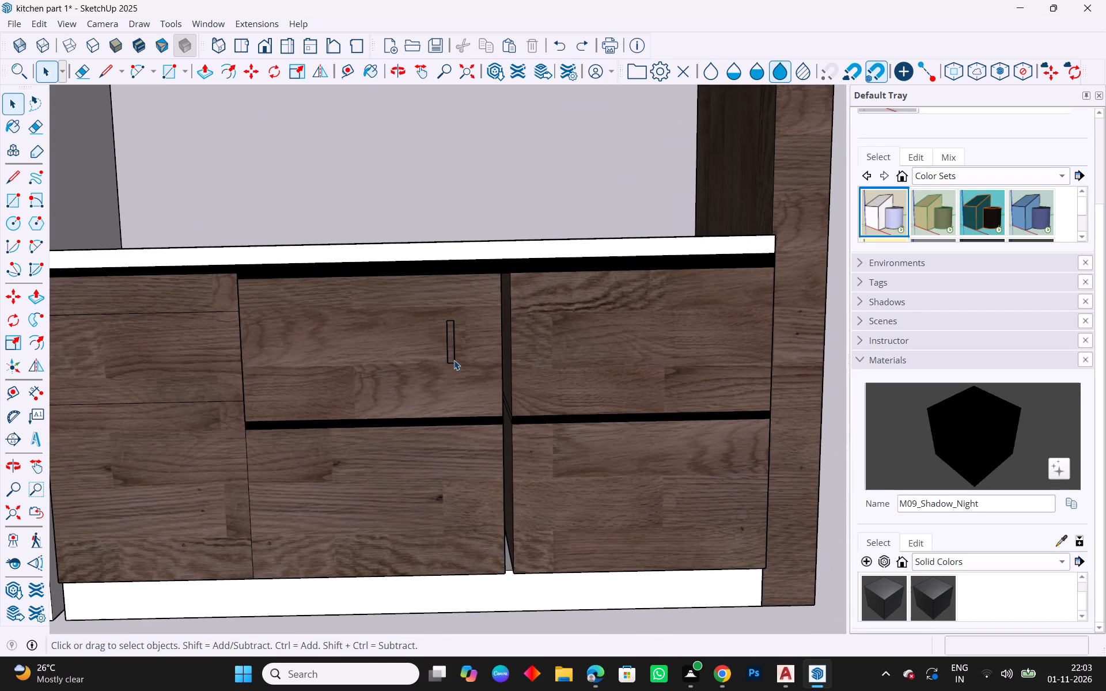
click(453, 362)
key(Delete)
scroll(454, 348, up, 2)
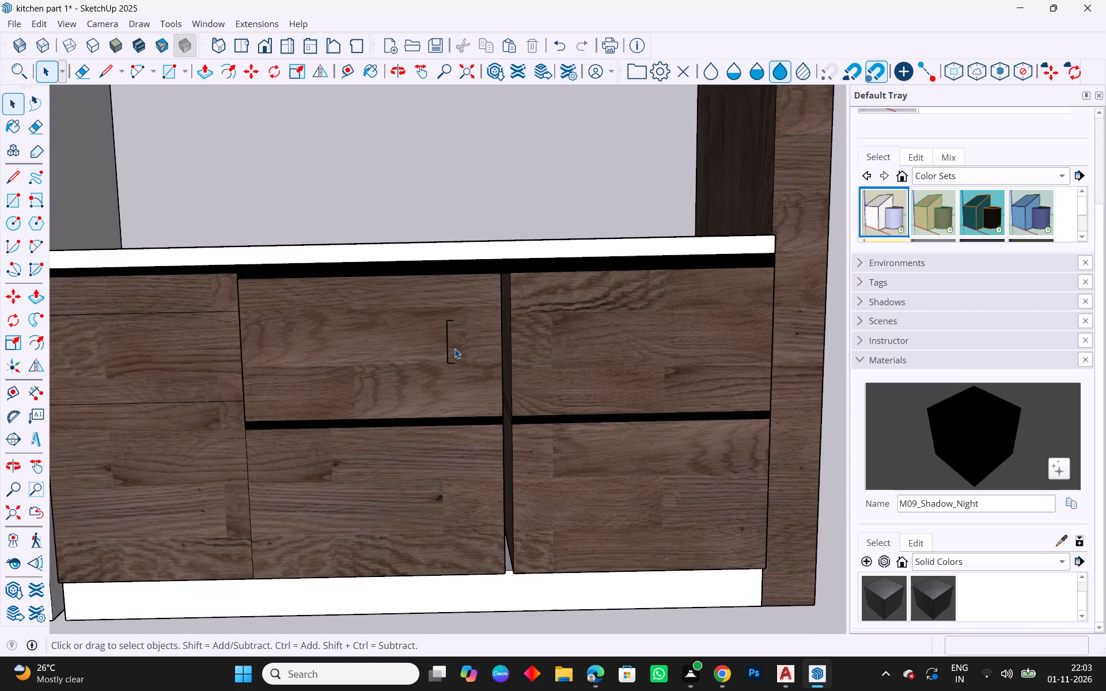
scroll(454, 348, up, 6)
click(445, 343)
key(Delete)
click(453, 285)
key(Delete)
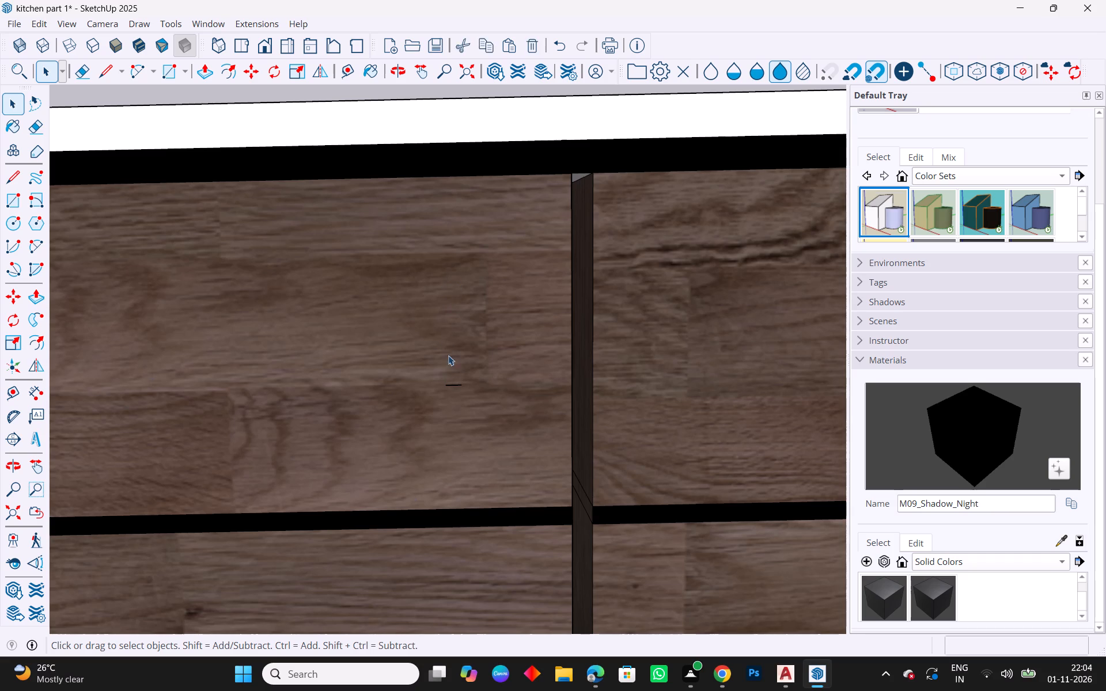
click(454, 385)
key(Delete)
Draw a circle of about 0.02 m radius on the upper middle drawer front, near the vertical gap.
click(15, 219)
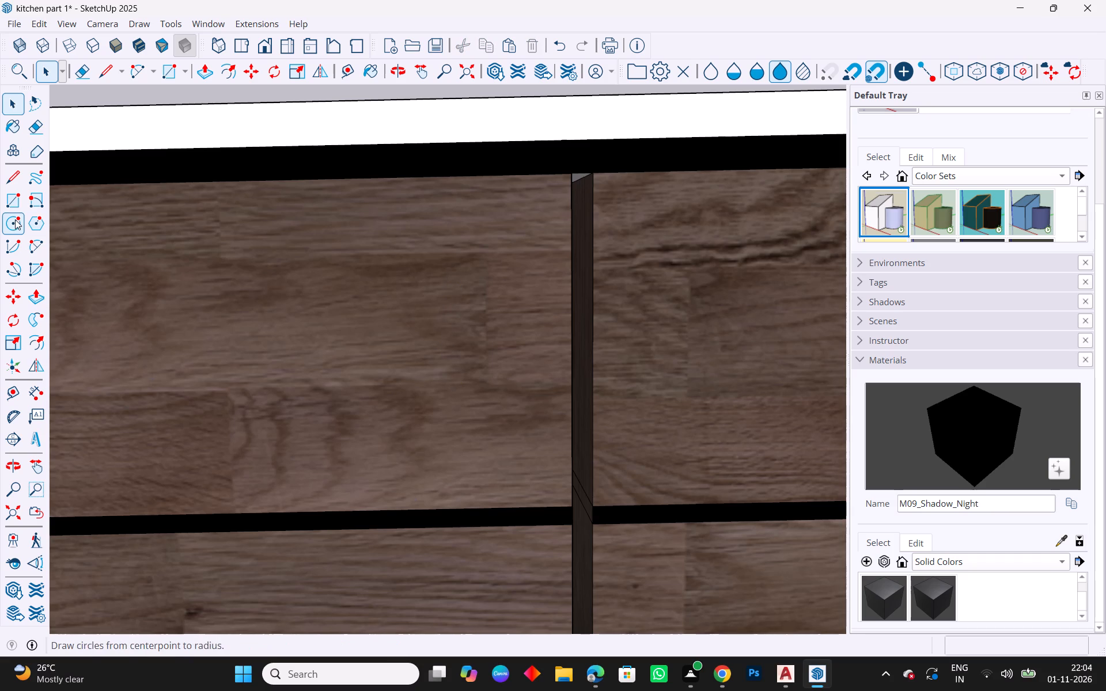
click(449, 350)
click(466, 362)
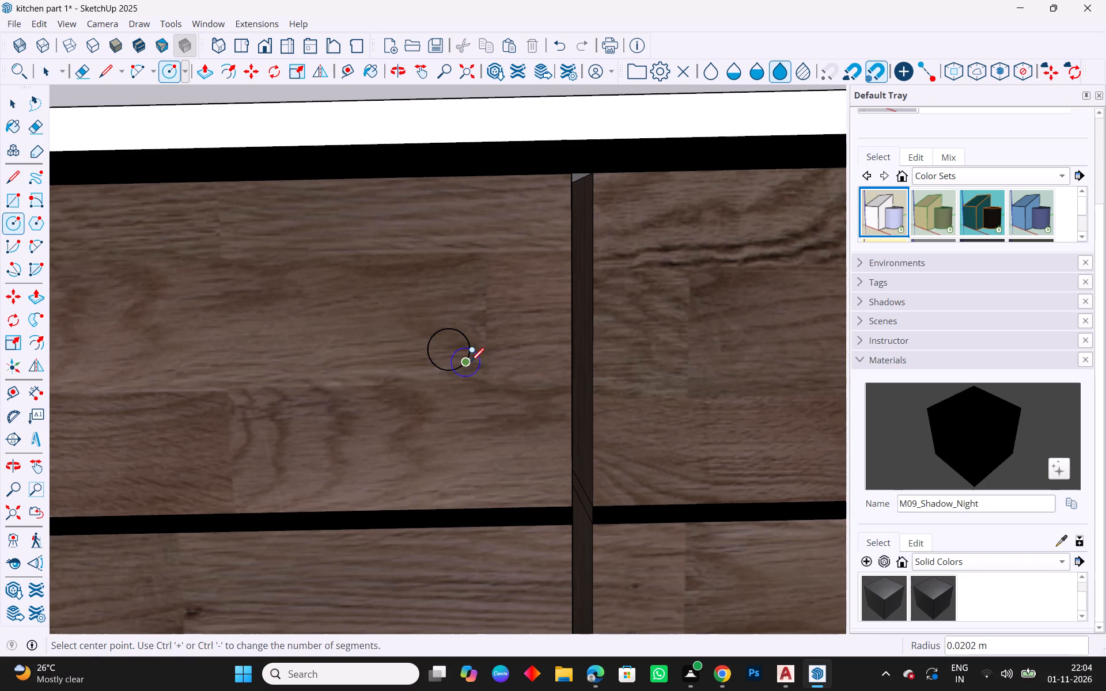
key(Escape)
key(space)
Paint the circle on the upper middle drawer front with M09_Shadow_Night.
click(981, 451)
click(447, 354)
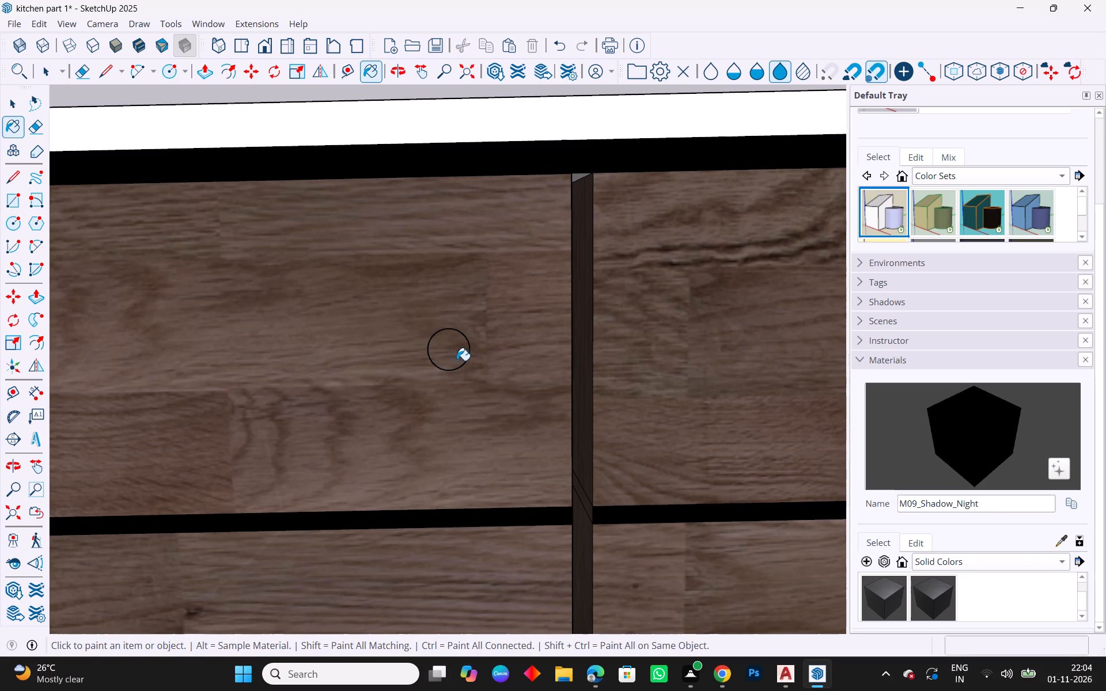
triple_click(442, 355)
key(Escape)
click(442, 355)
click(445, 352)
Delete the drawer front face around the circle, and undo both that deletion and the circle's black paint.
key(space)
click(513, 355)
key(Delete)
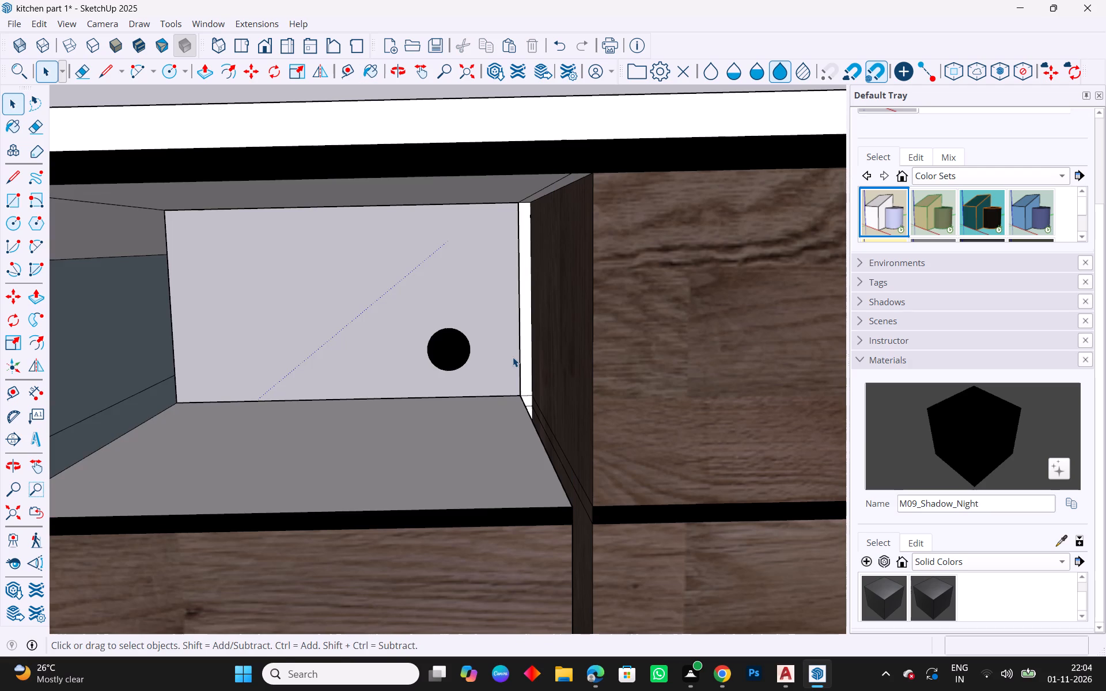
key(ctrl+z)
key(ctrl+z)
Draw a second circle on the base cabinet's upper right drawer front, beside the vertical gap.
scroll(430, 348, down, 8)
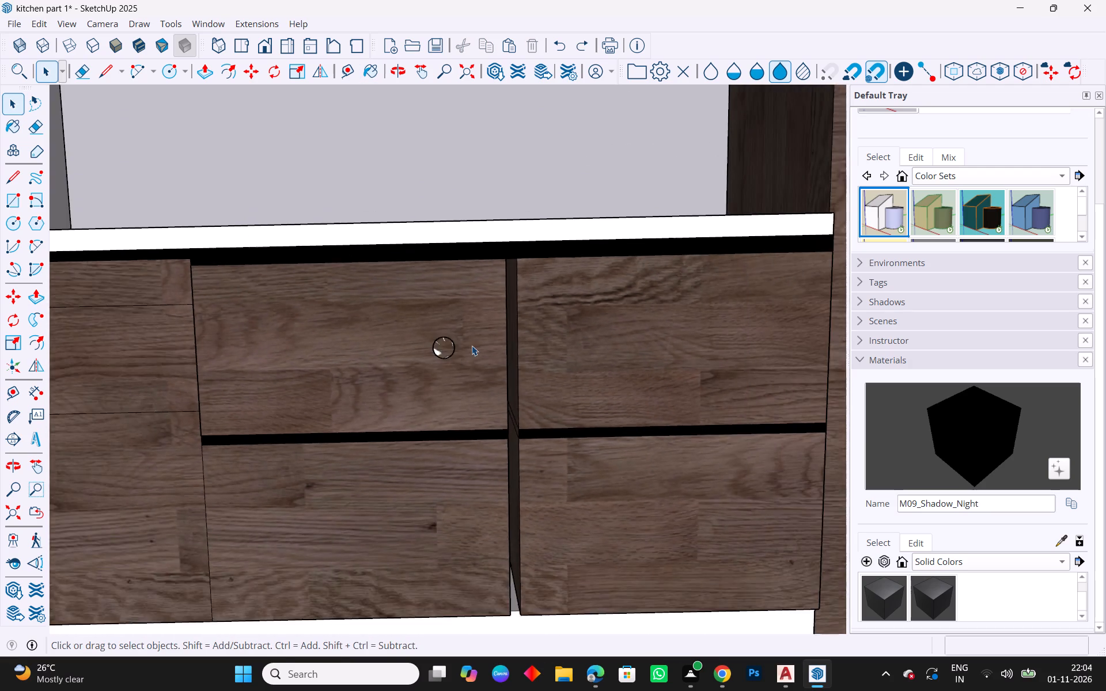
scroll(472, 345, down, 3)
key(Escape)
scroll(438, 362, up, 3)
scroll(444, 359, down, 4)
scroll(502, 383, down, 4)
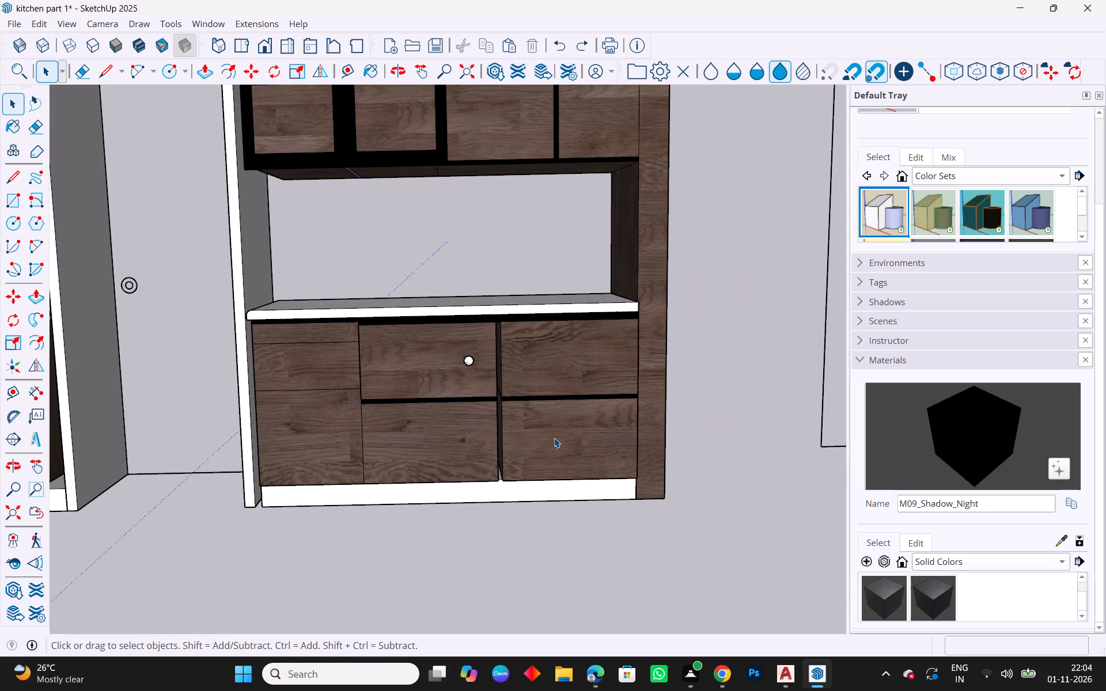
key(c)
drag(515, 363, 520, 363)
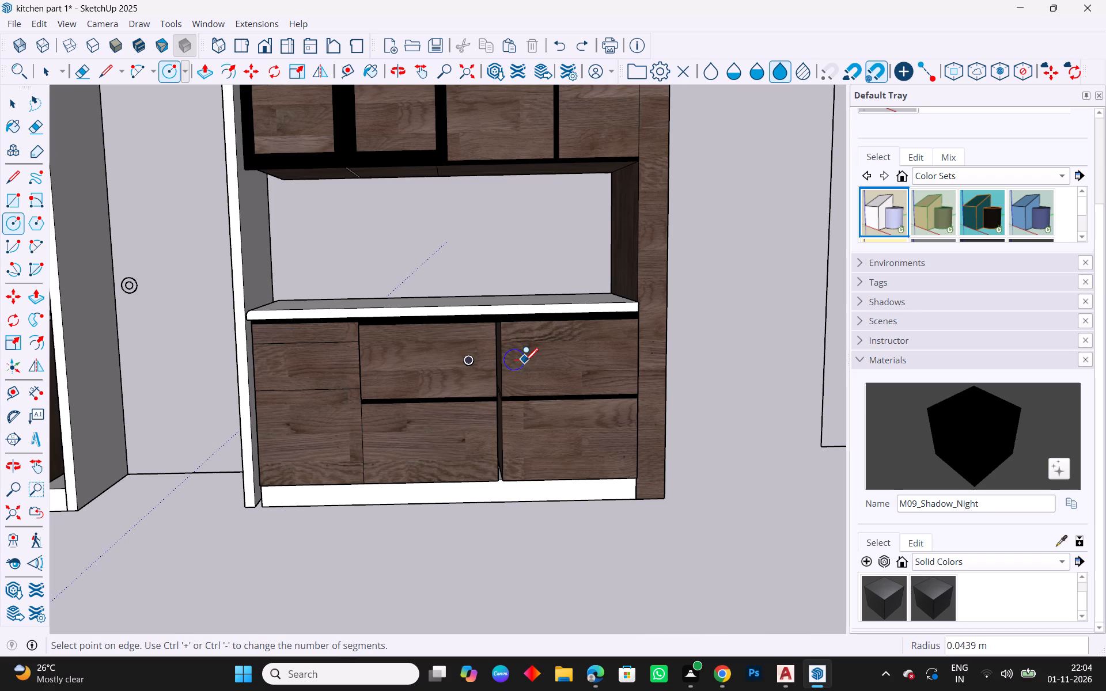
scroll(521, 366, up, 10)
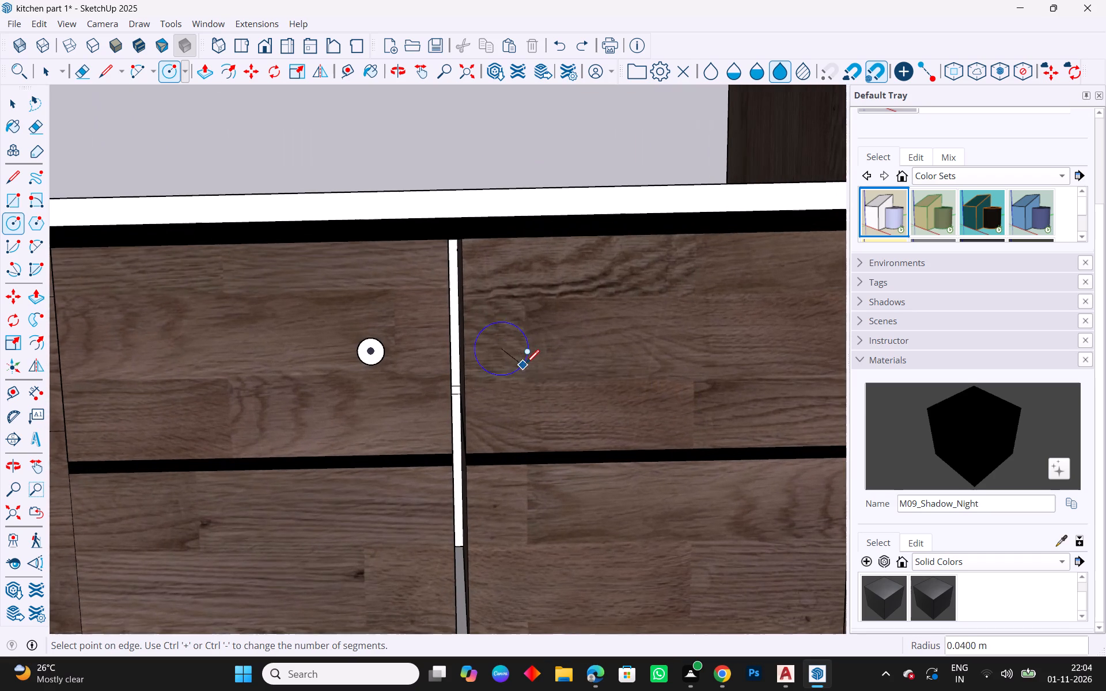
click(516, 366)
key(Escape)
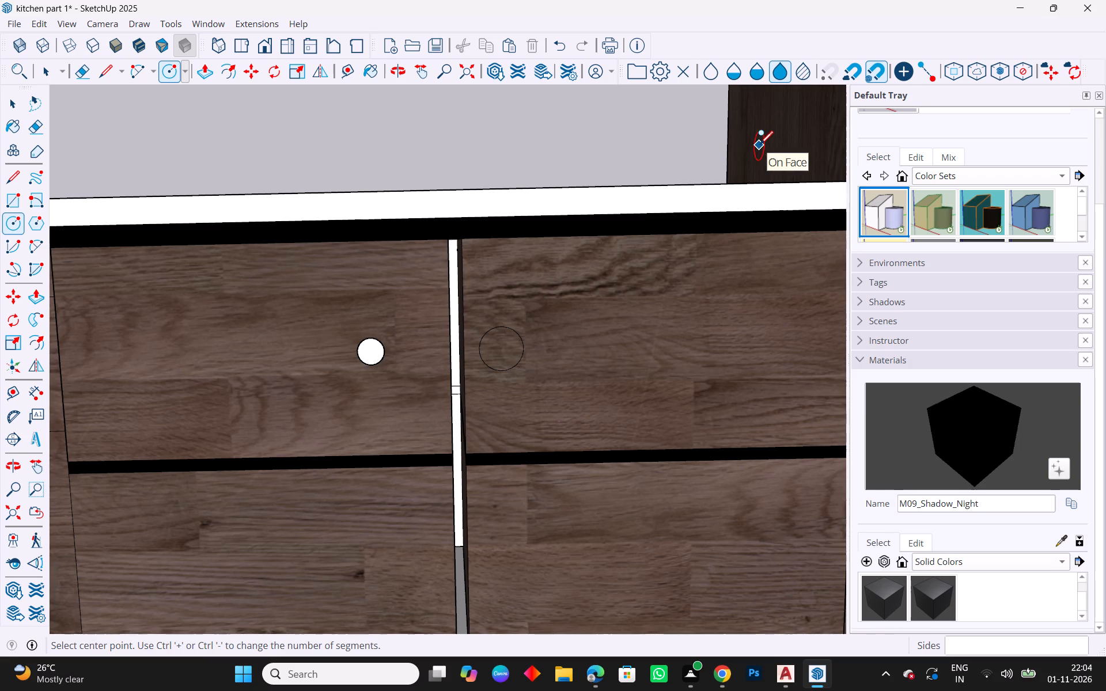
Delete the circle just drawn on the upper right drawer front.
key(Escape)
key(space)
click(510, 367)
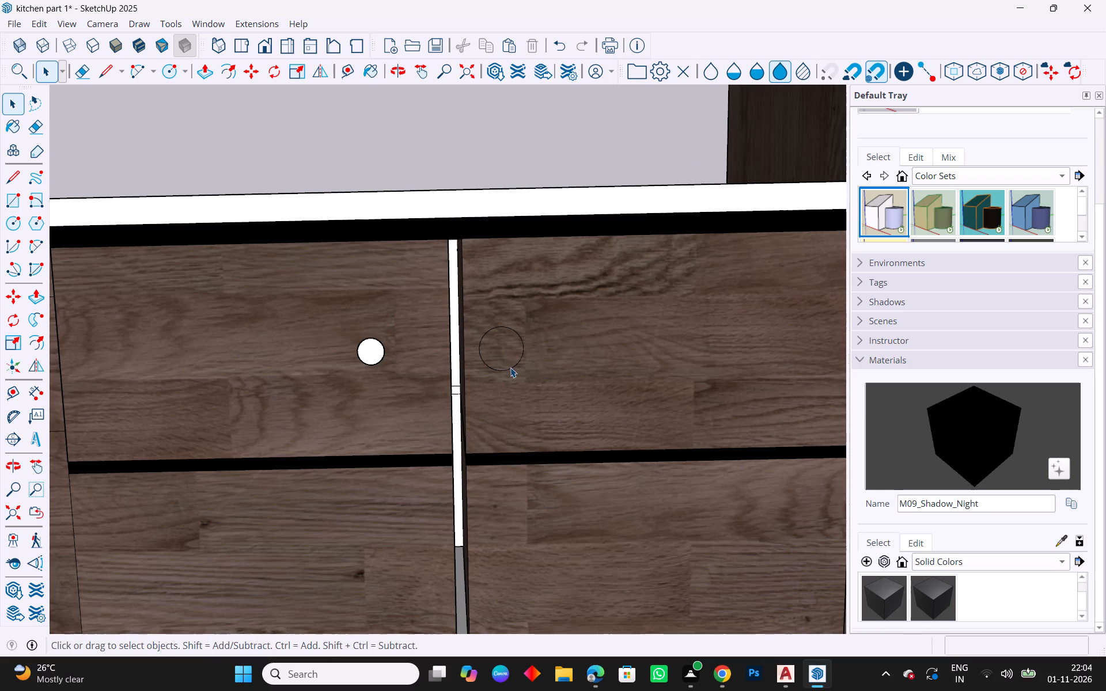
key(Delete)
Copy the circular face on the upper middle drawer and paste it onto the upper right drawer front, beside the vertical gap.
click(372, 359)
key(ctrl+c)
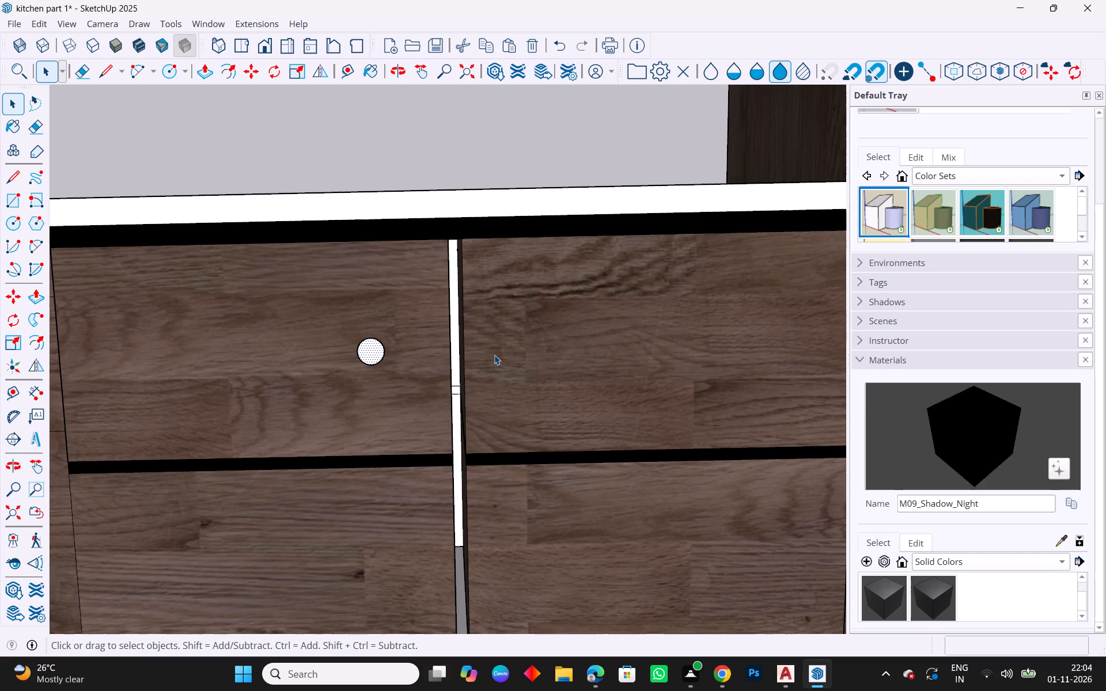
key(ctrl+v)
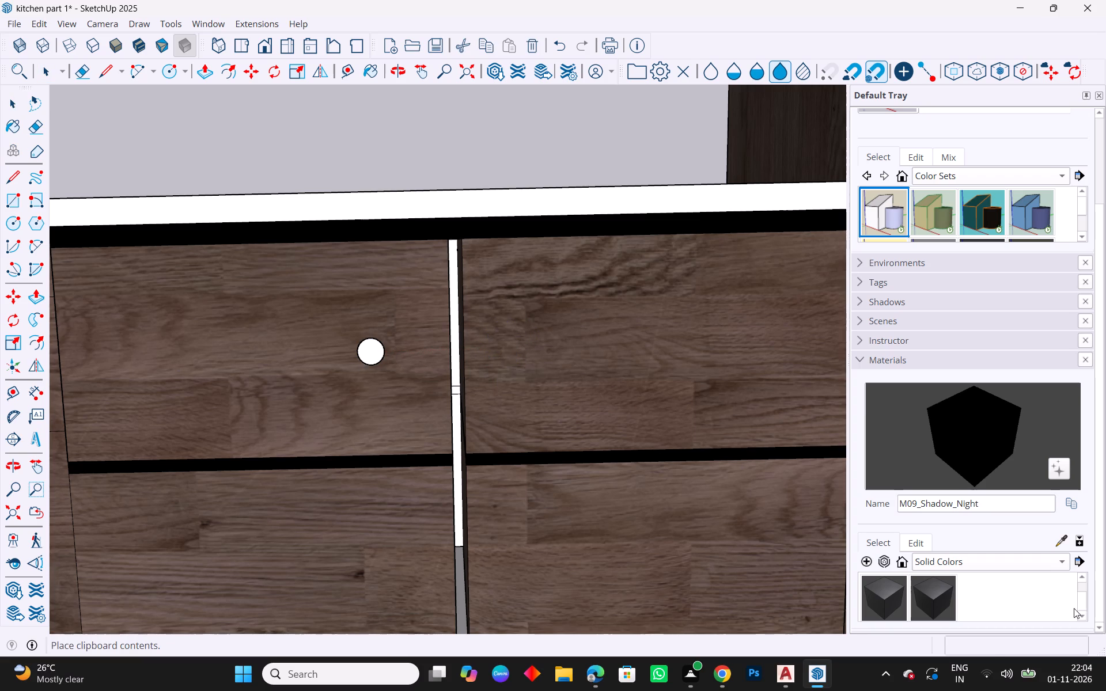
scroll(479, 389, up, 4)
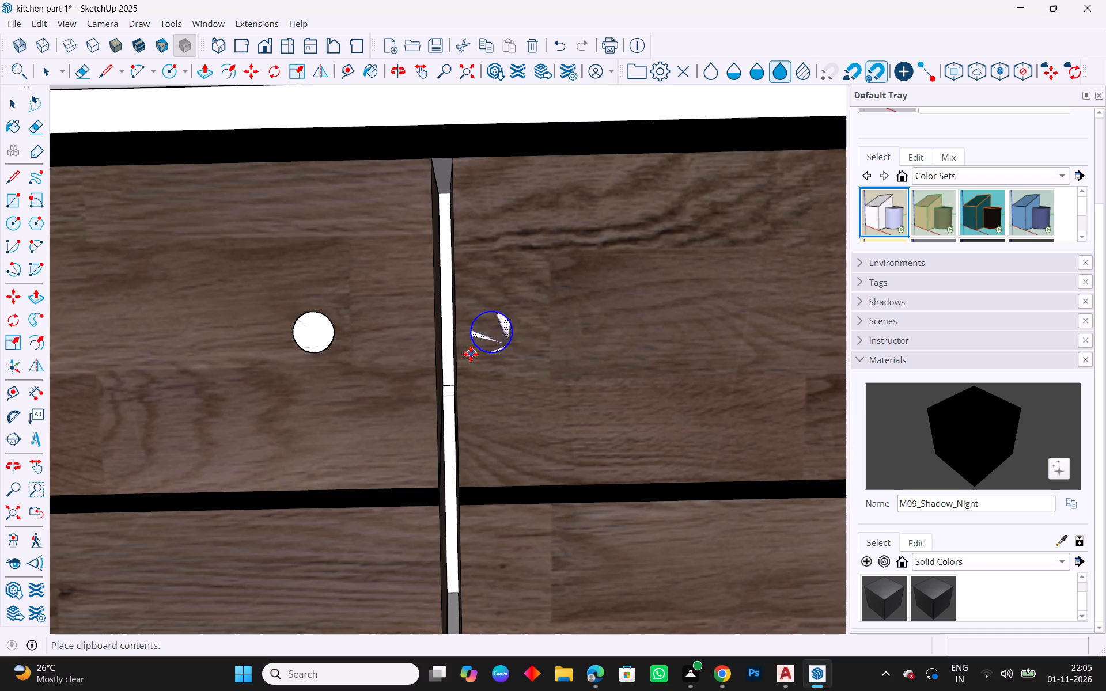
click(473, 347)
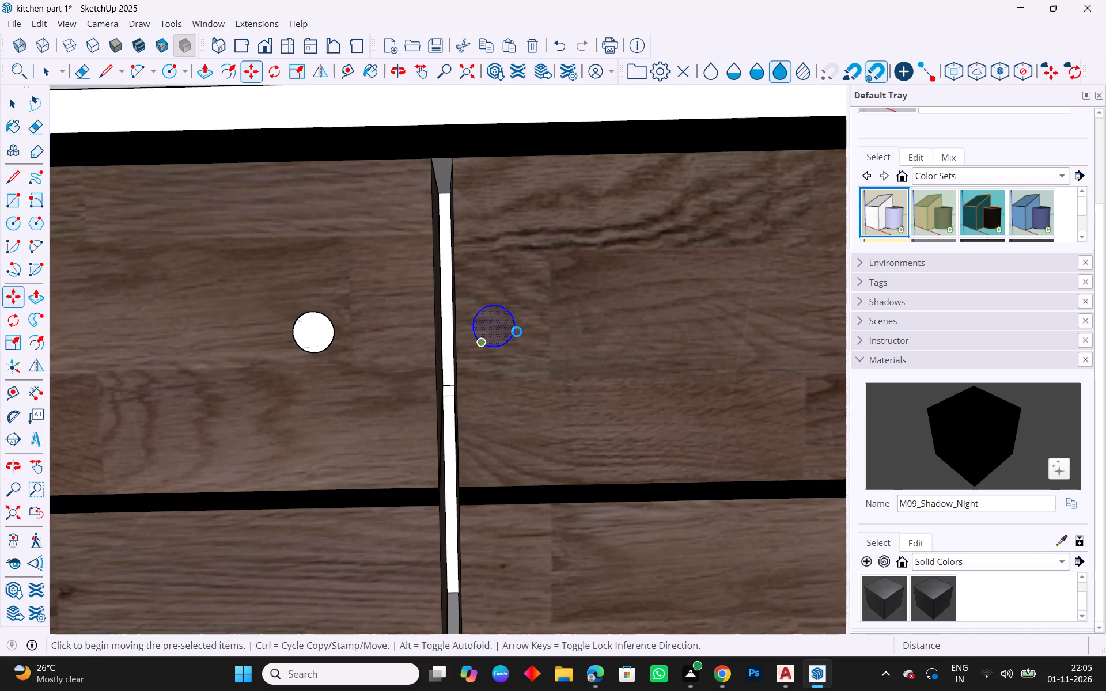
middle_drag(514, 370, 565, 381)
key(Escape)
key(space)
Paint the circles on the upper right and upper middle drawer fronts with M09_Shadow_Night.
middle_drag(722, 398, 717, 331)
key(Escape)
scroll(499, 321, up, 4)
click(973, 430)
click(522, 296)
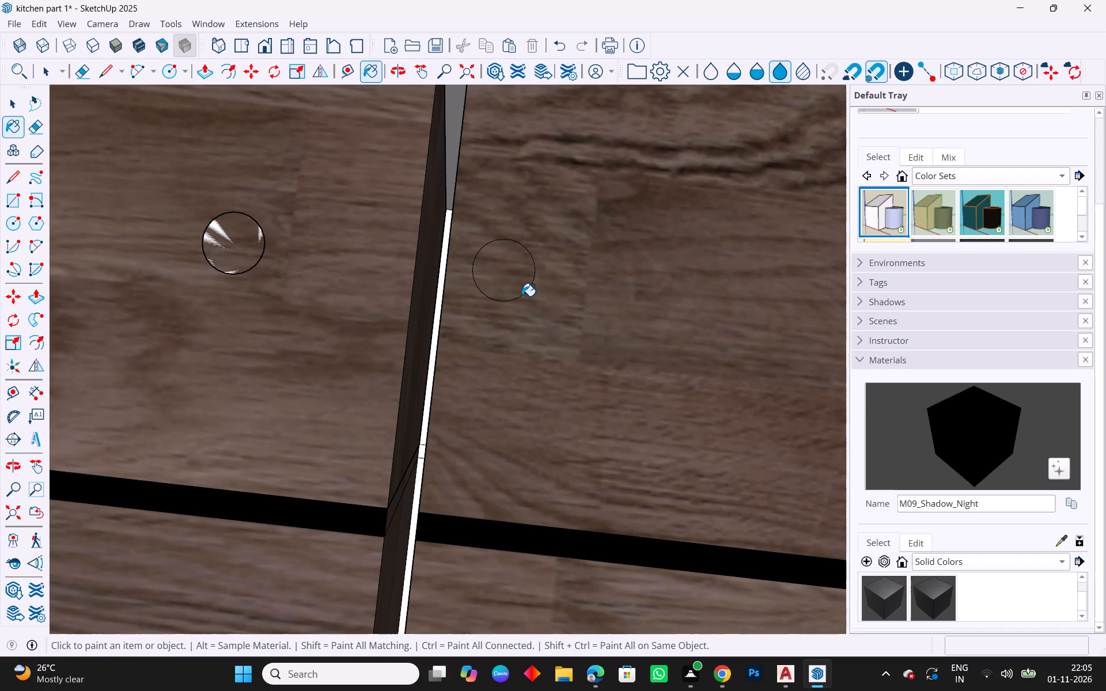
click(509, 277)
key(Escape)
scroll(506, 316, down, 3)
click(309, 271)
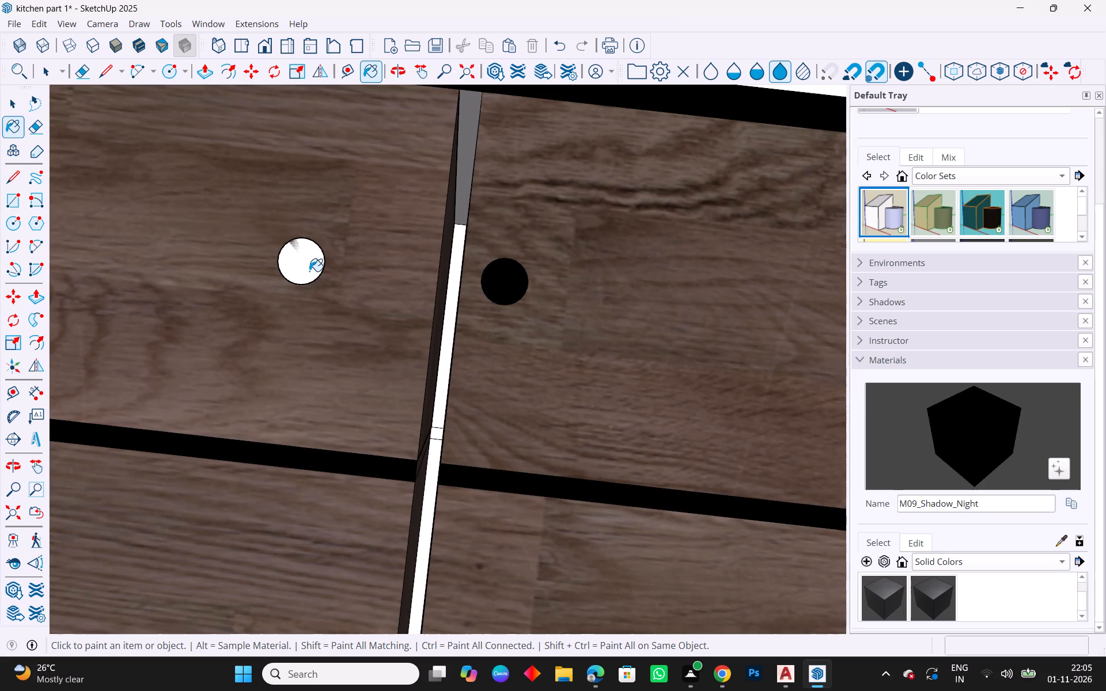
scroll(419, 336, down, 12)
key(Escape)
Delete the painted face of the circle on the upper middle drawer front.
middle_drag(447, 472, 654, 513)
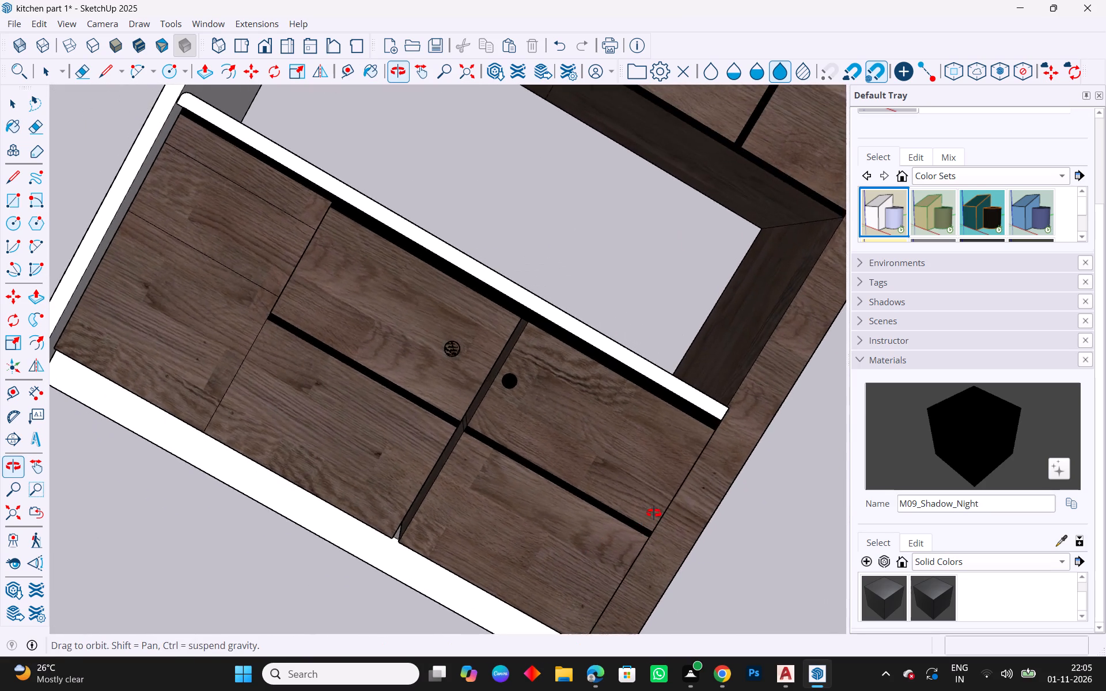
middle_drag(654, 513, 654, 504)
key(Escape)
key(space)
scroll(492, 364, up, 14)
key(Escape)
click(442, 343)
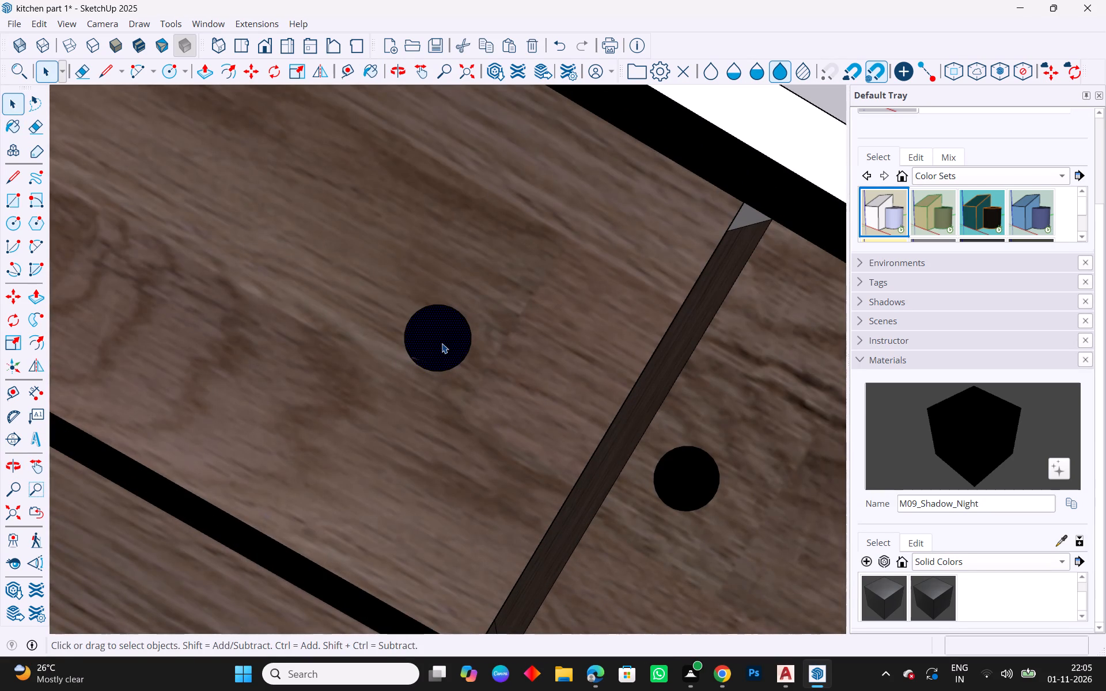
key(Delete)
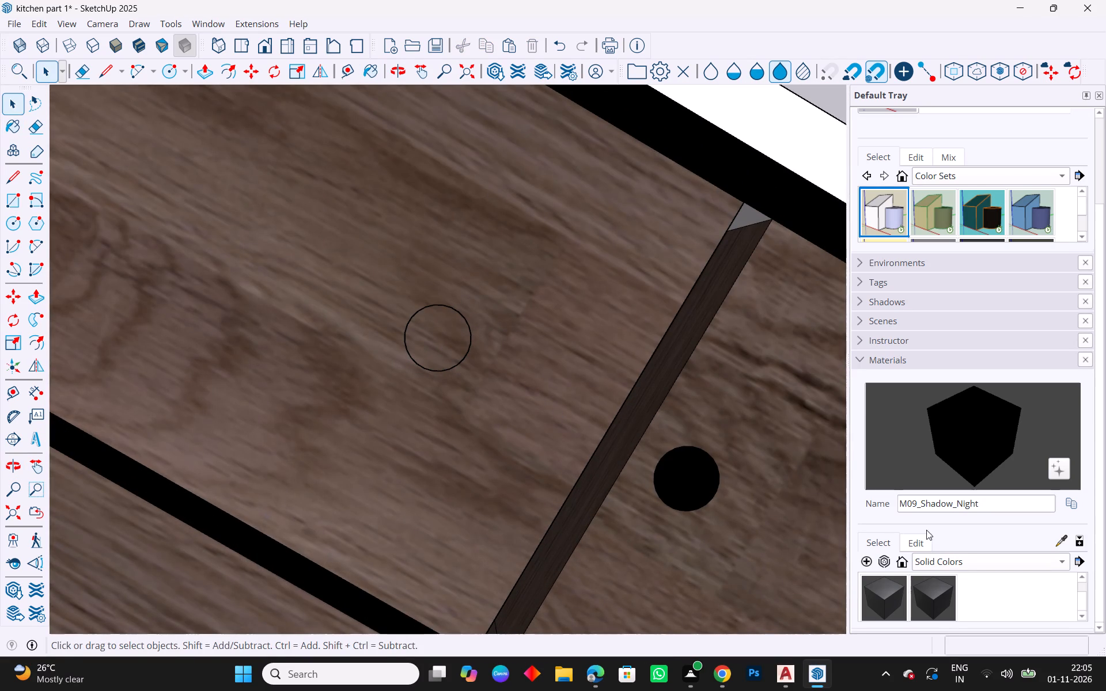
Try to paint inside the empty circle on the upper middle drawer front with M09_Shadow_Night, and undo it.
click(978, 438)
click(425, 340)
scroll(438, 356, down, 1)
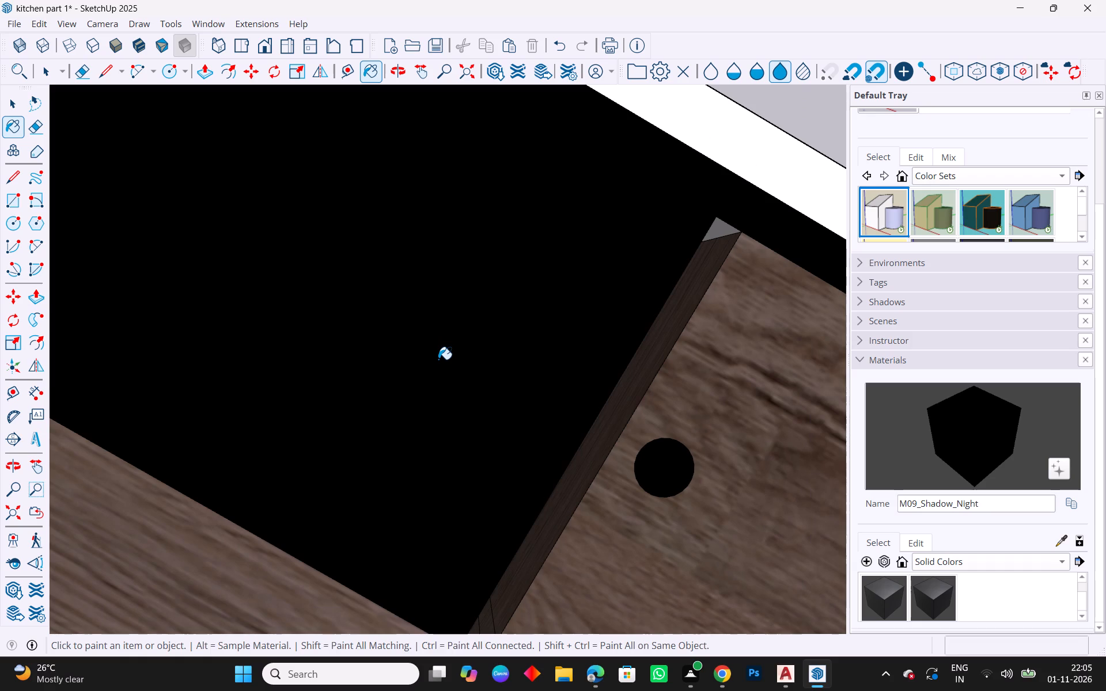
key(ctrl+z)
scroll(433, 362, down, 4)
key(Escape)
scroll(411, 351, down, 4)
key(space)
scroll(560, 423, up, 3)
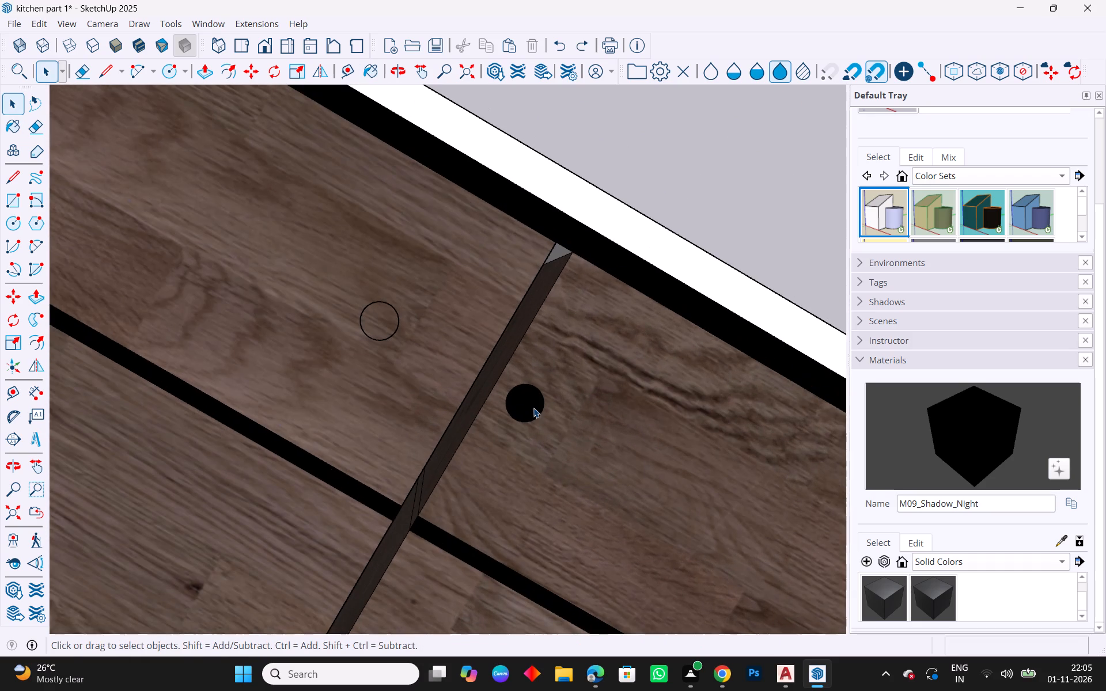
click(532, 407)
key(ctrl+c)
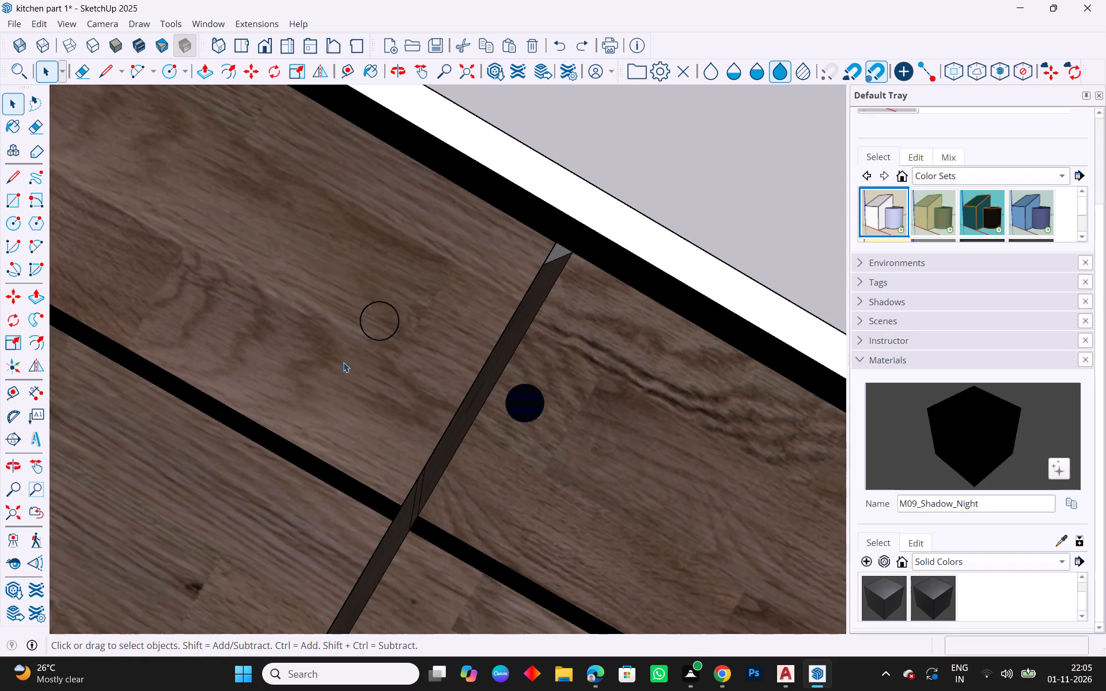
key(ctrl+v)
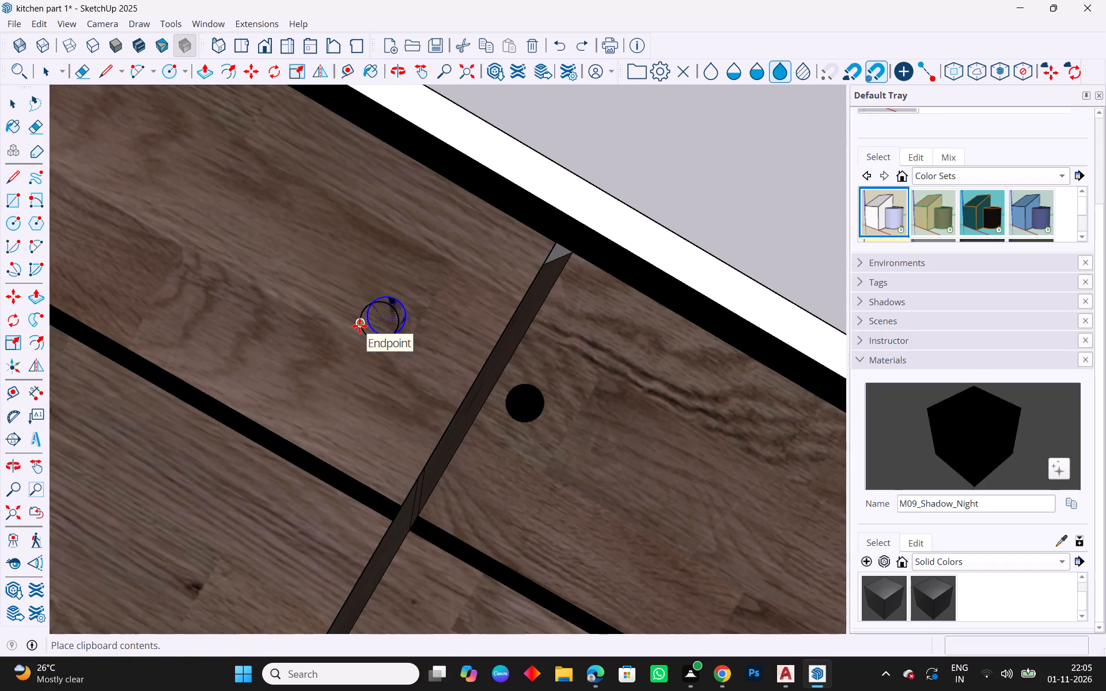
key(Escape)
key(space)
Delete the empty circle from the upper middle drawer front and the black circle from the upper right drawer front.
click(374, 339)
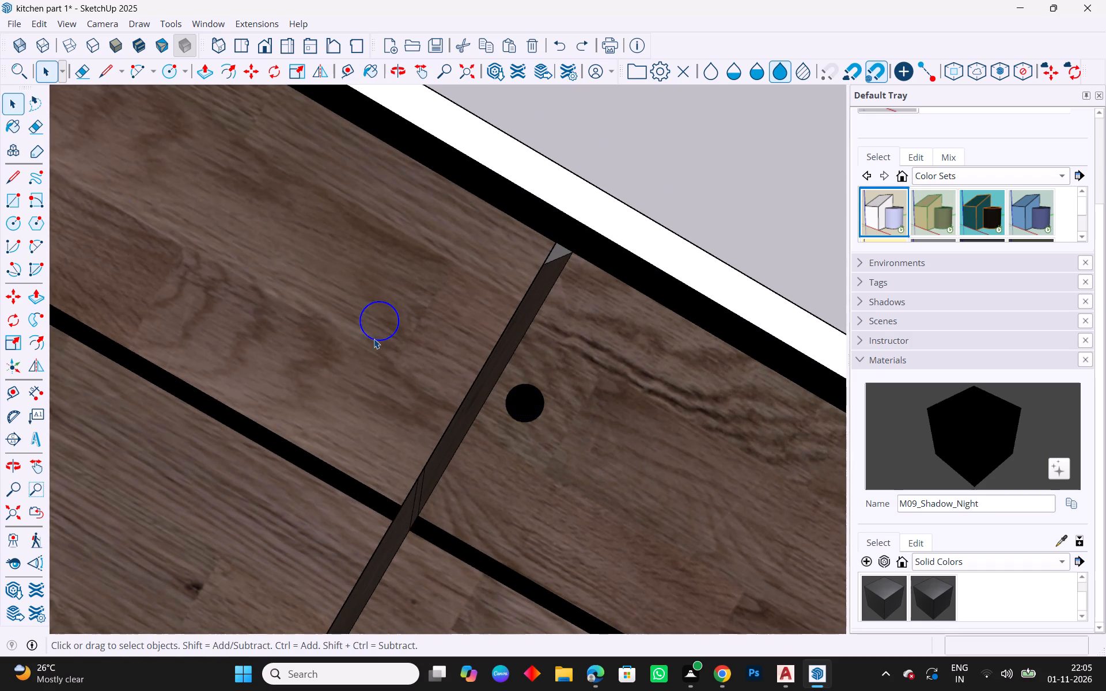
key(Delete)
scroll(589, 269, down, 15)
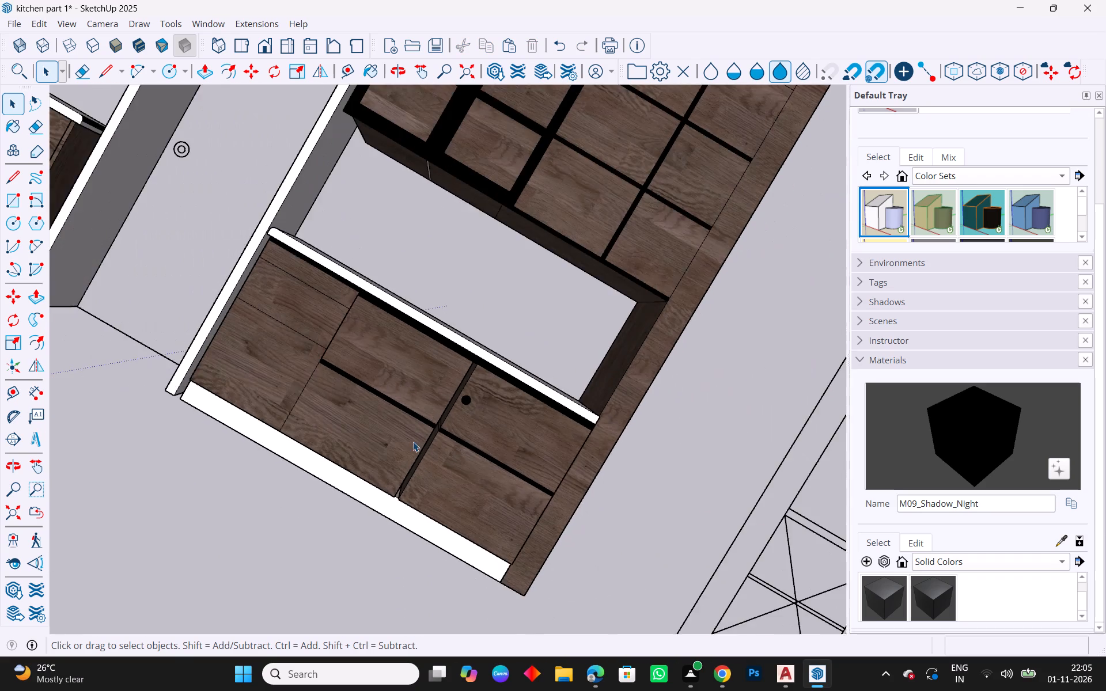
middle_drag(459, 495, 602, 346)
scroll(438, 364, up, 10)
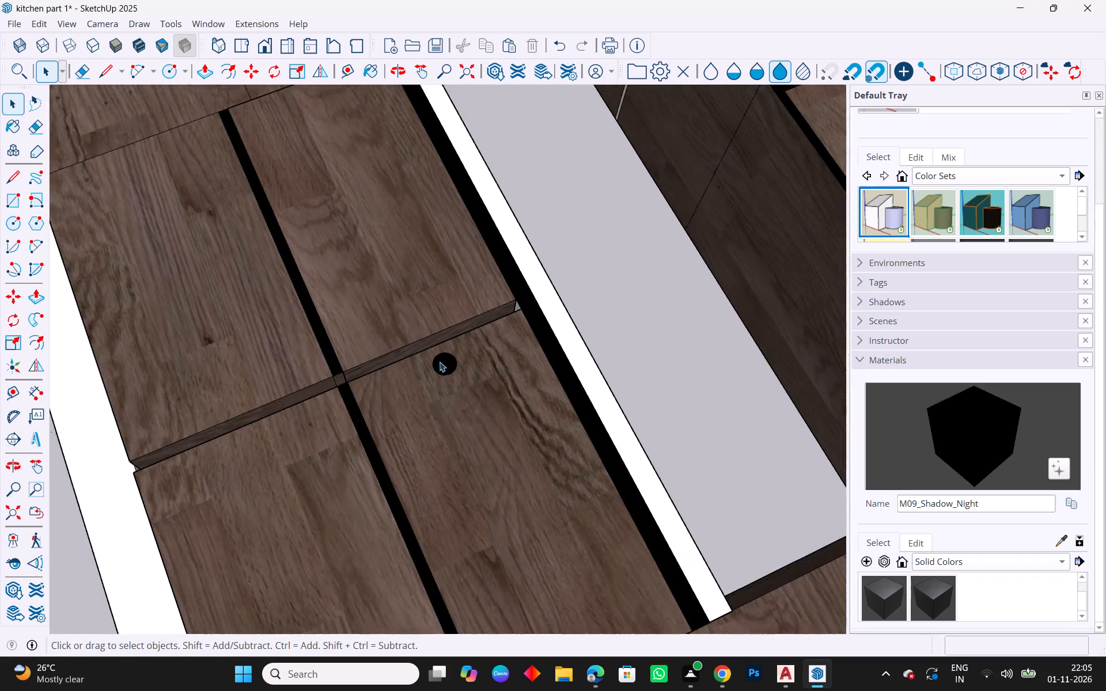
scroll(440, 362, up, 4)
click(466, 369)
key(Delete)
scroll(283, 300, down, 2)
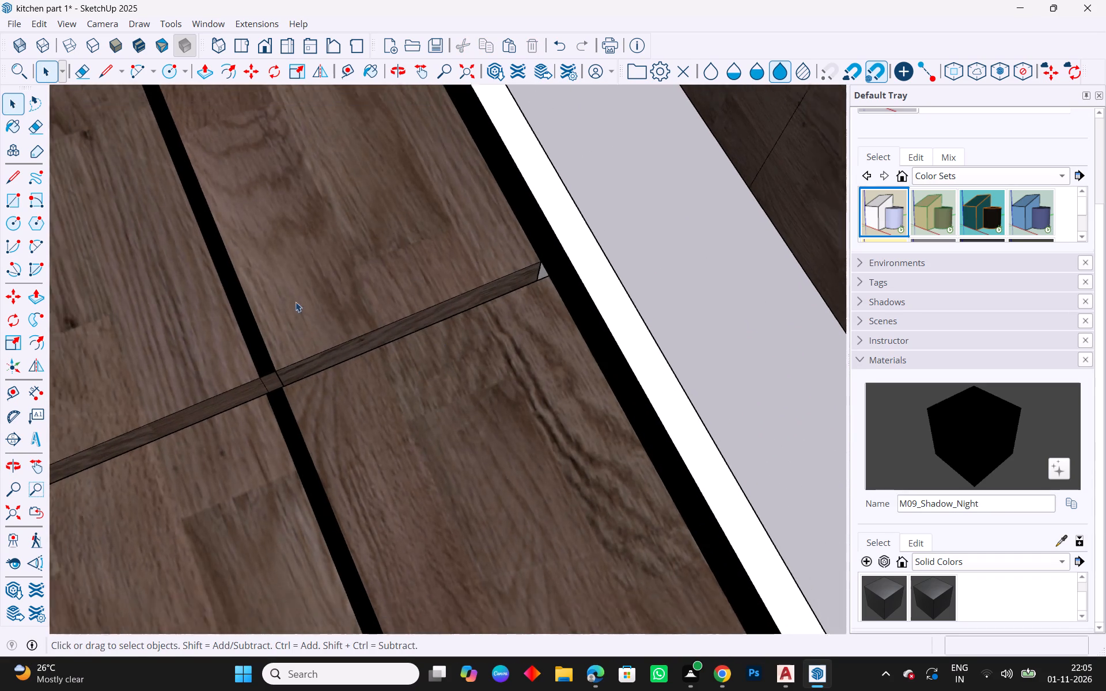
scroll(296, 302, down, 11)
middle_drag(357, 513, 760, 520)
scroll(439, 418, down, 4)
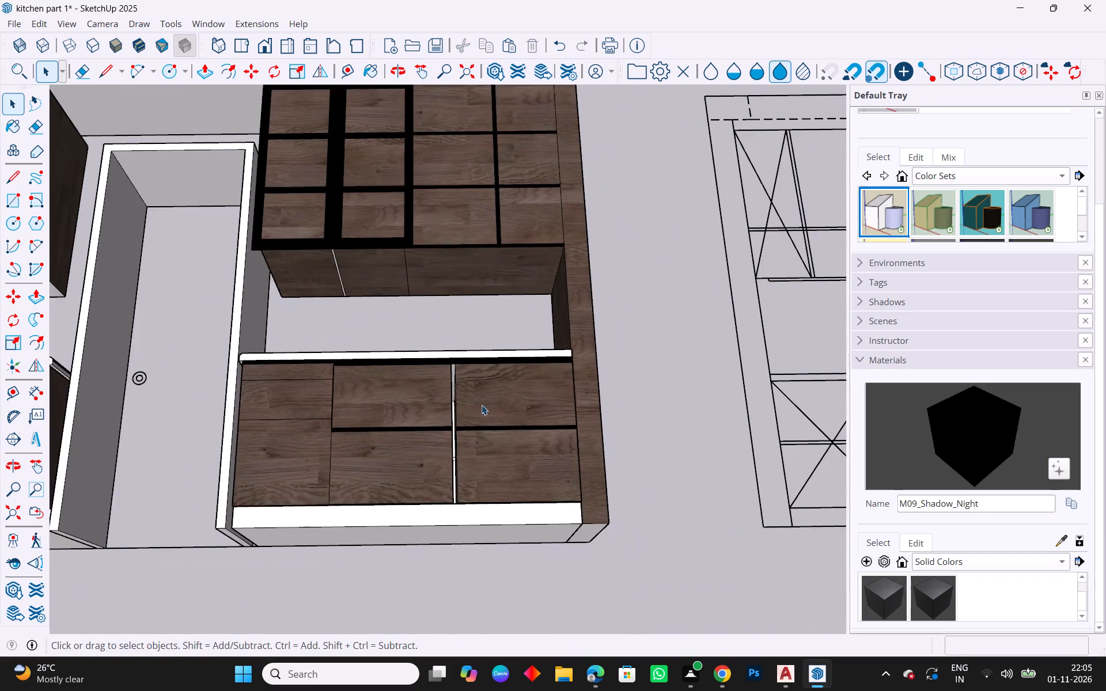
Copy the black handle from the finished base cabinet's bottom drawer onto the other cabinet's upper right drawer front.
middle_drag(482, 405, 540, 521)
scroll(351, 306, down, 9)
scroll(385, 352, down, 5)
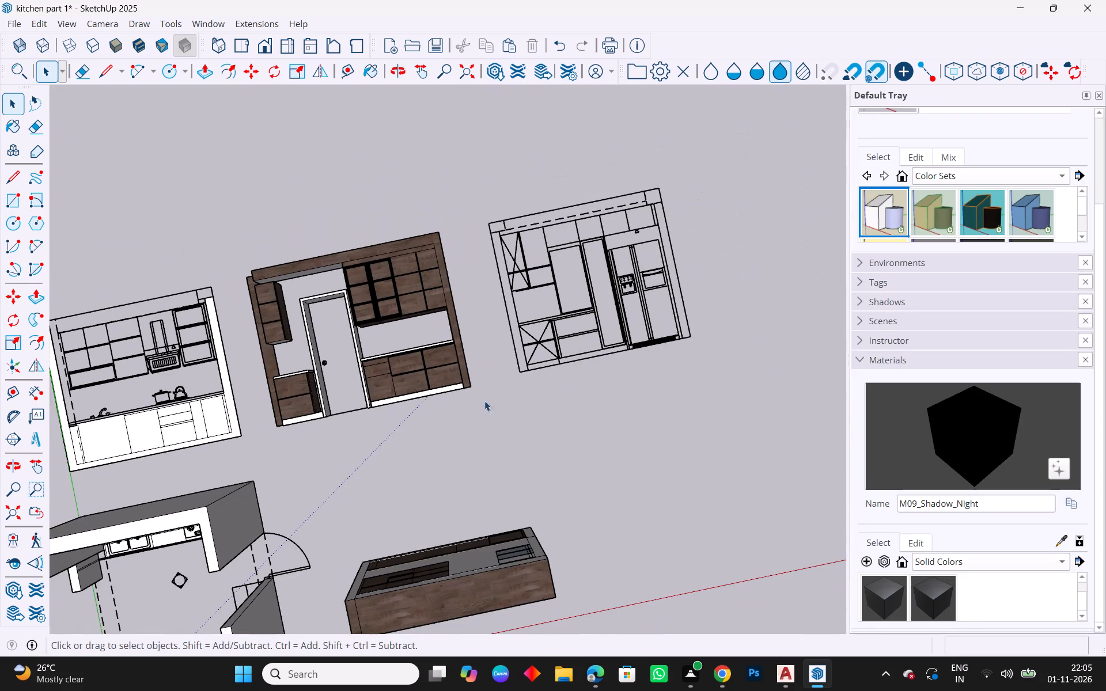
middle_drag(454, 572, 389, 228)
scroll(456, 616, up, 8)
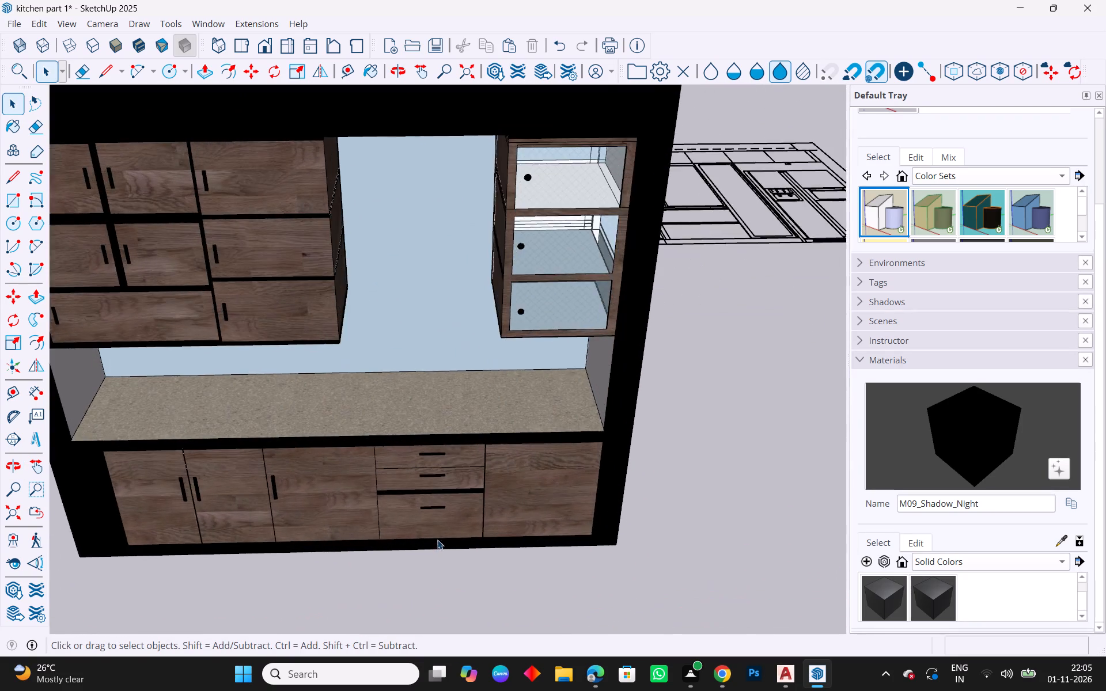
scroll(437, 540, up, 16)
click(452, 481)
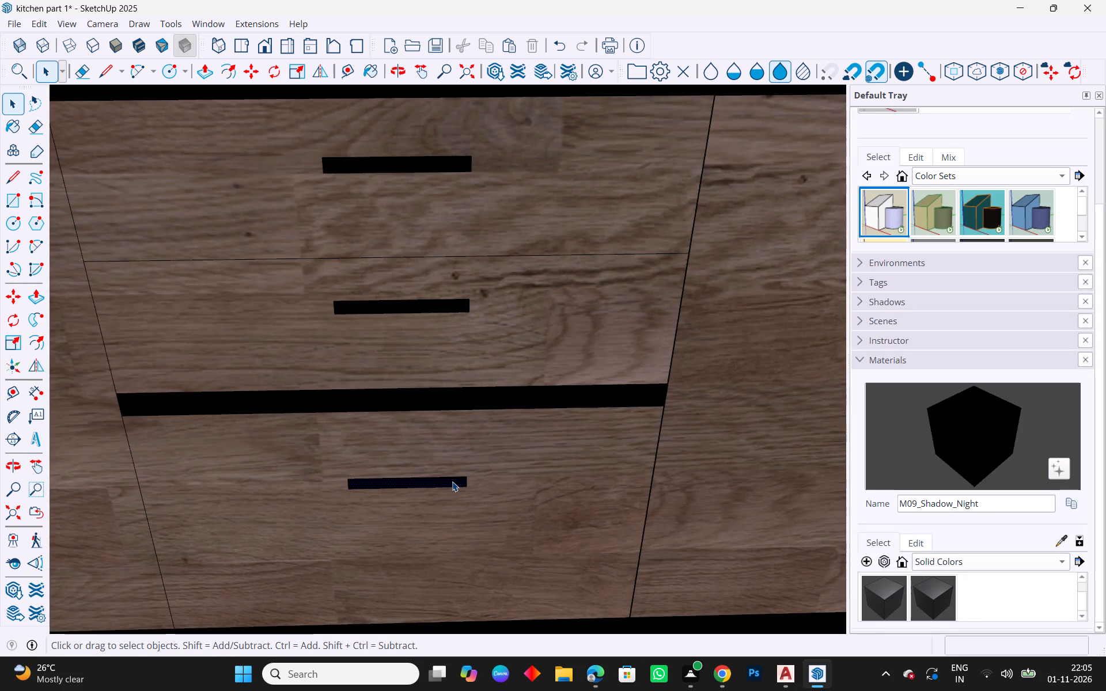
key(ctrl+c)
scroll(480, 512, down, 6)
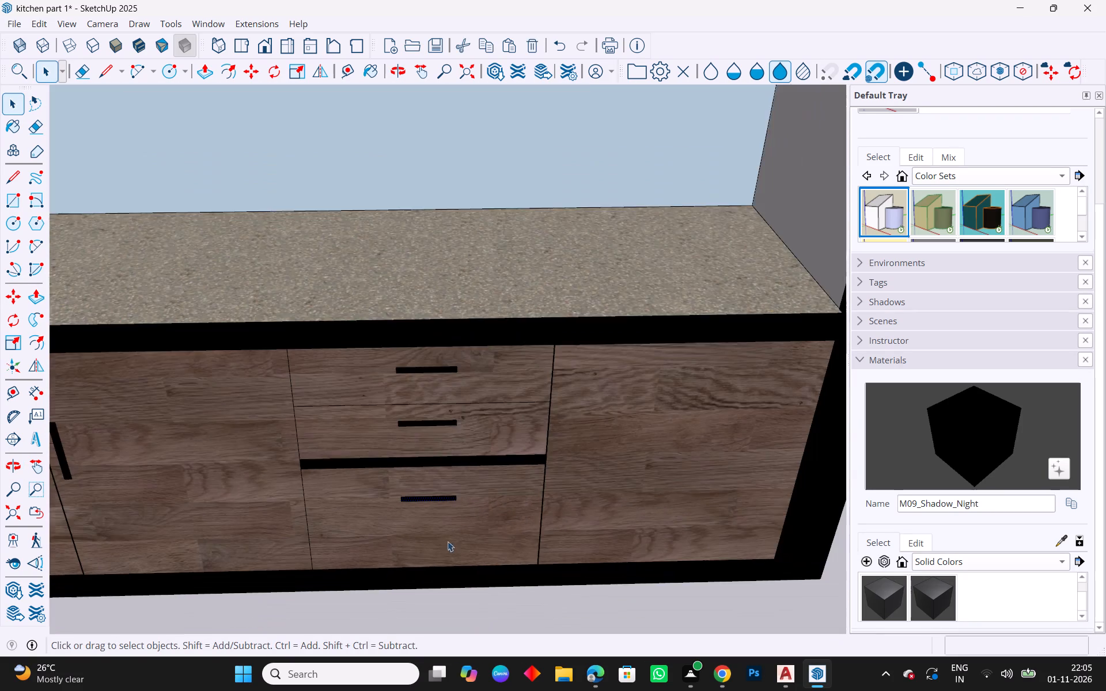
scroll(448, 541, down, 15)
middle_drag(534, 388, 511, 635)
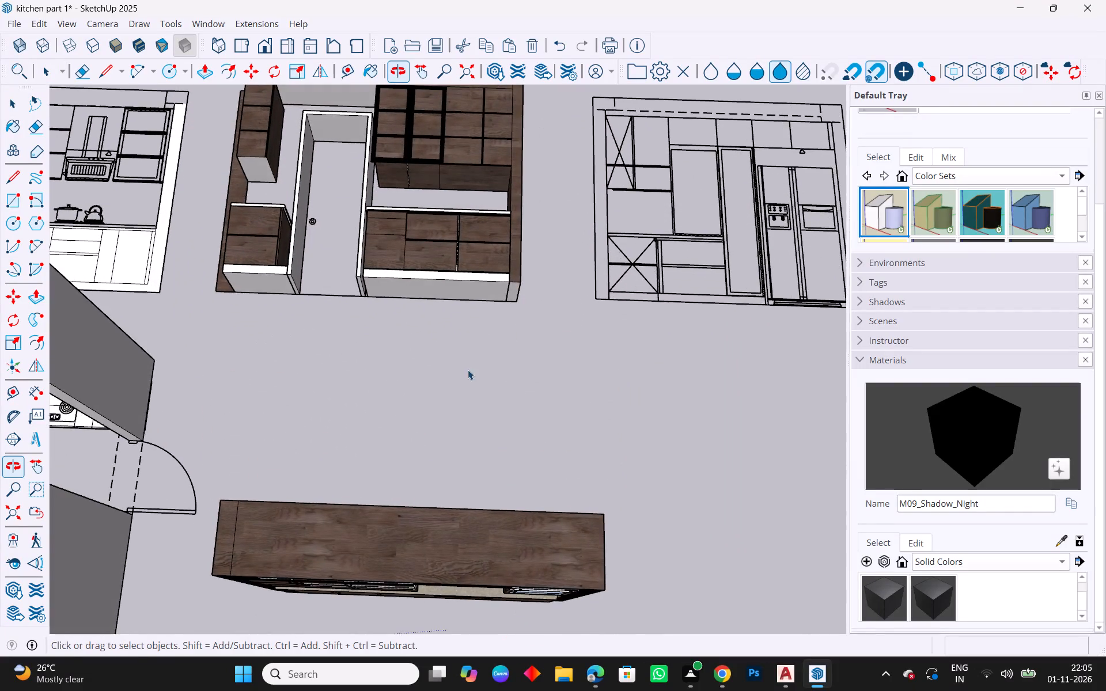
scroll(468, 275, up, 15)
middle_drag(462, 258, 475, 355)
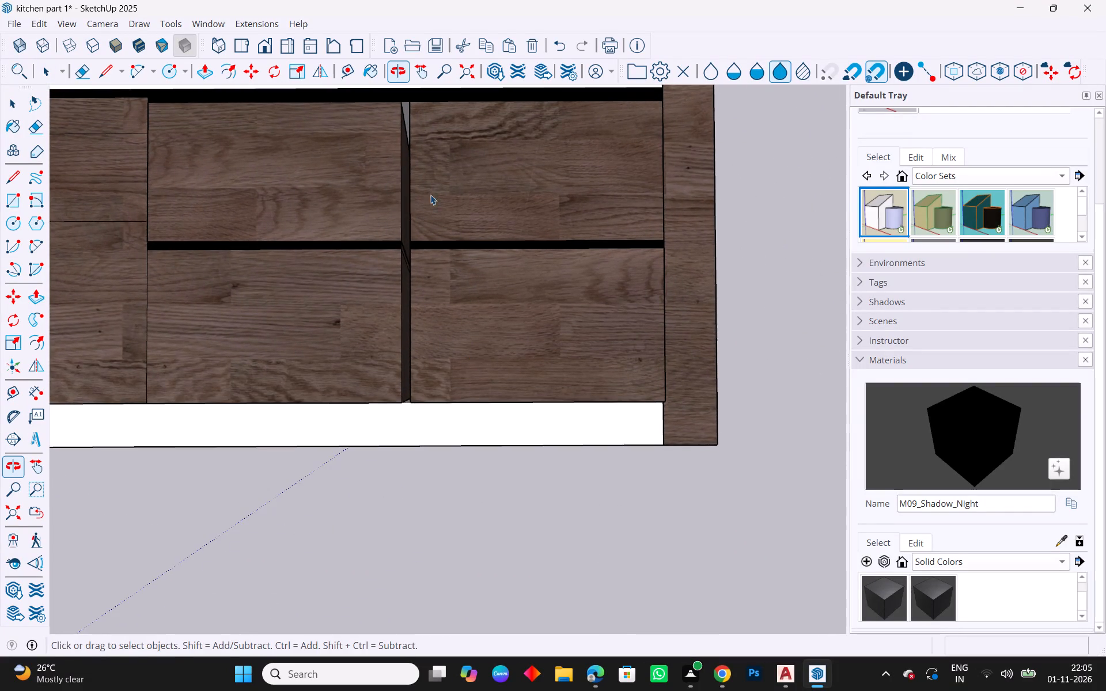
middle_drag(414, 136, 427, 211)
key(ctrl+v)
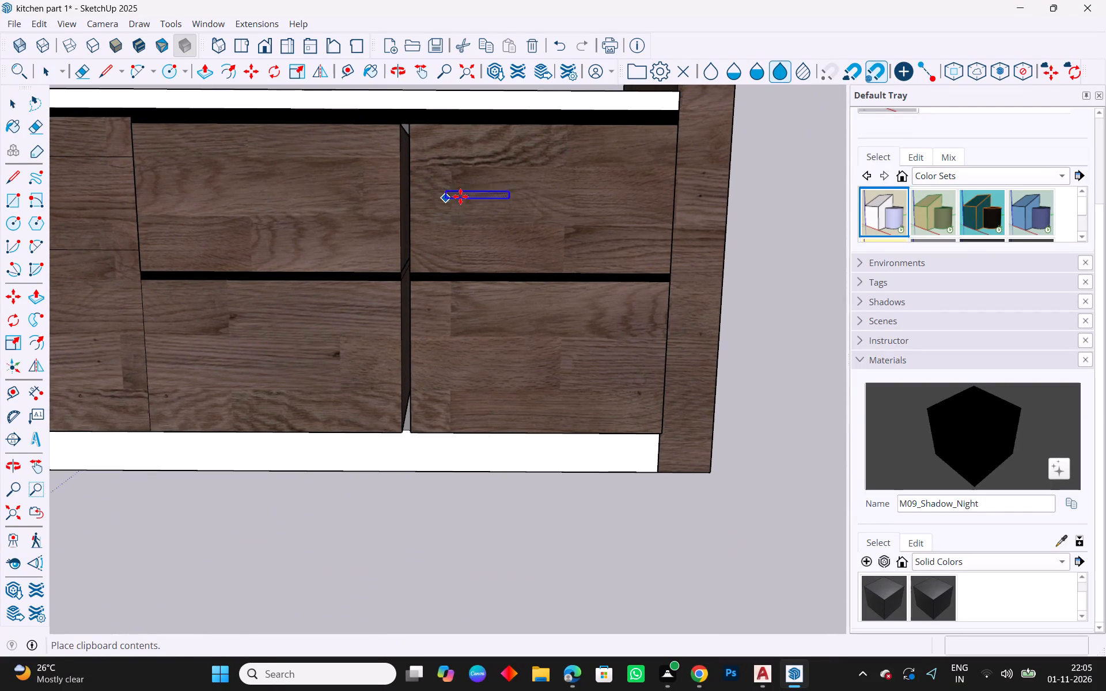
click(513, 191)
key(Escape)
key(space)
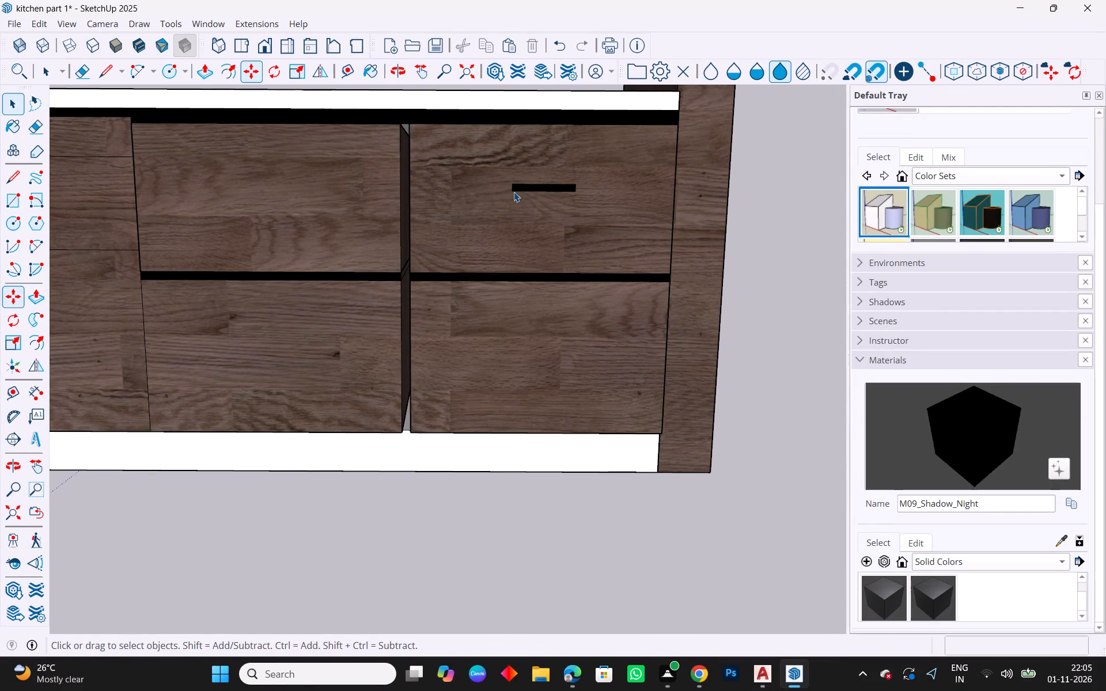
Copy the upper right drawer's black handle onto the lower right drawer front.
click(526, 188)
key(ctrl+c)
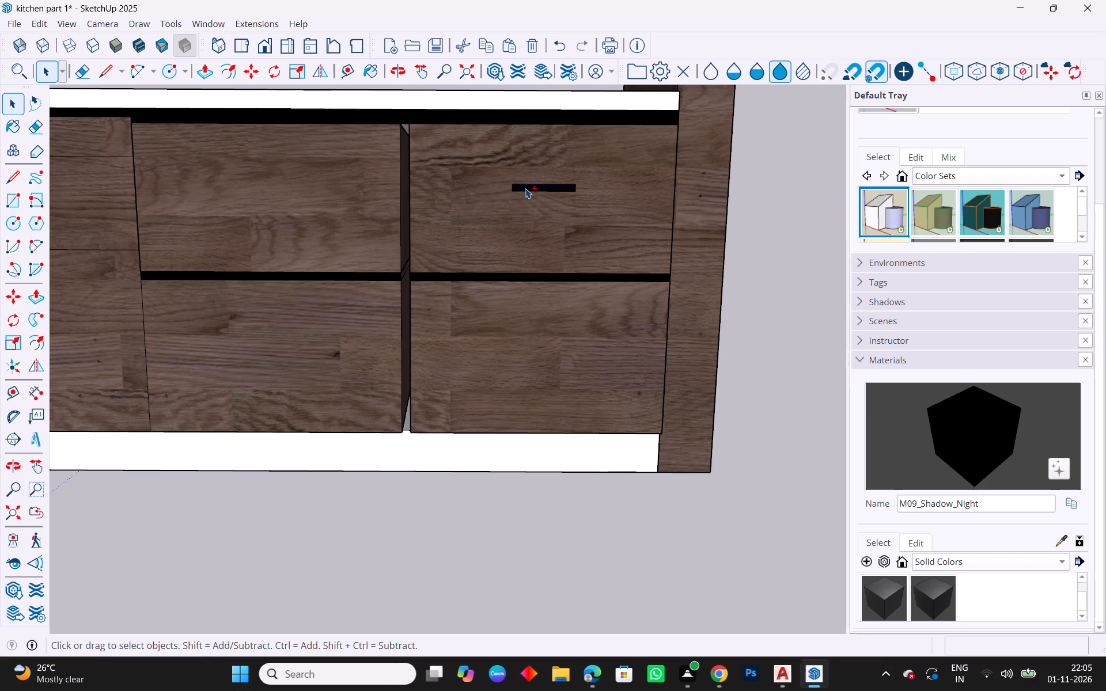
key(ctrl+v)
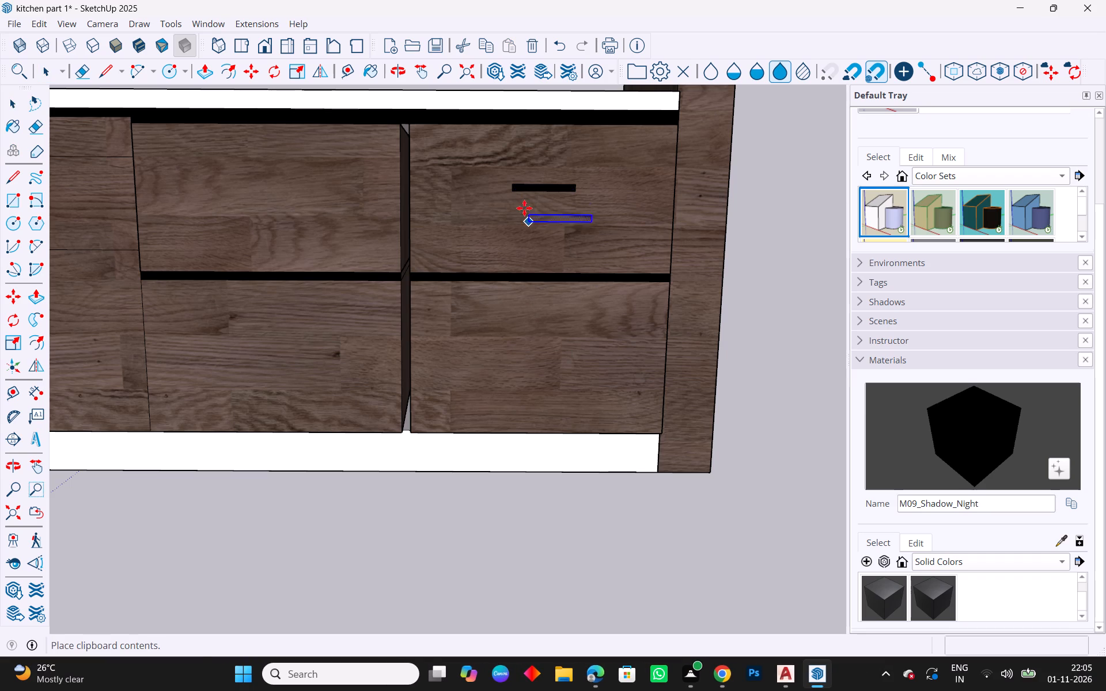
click(510, 361)
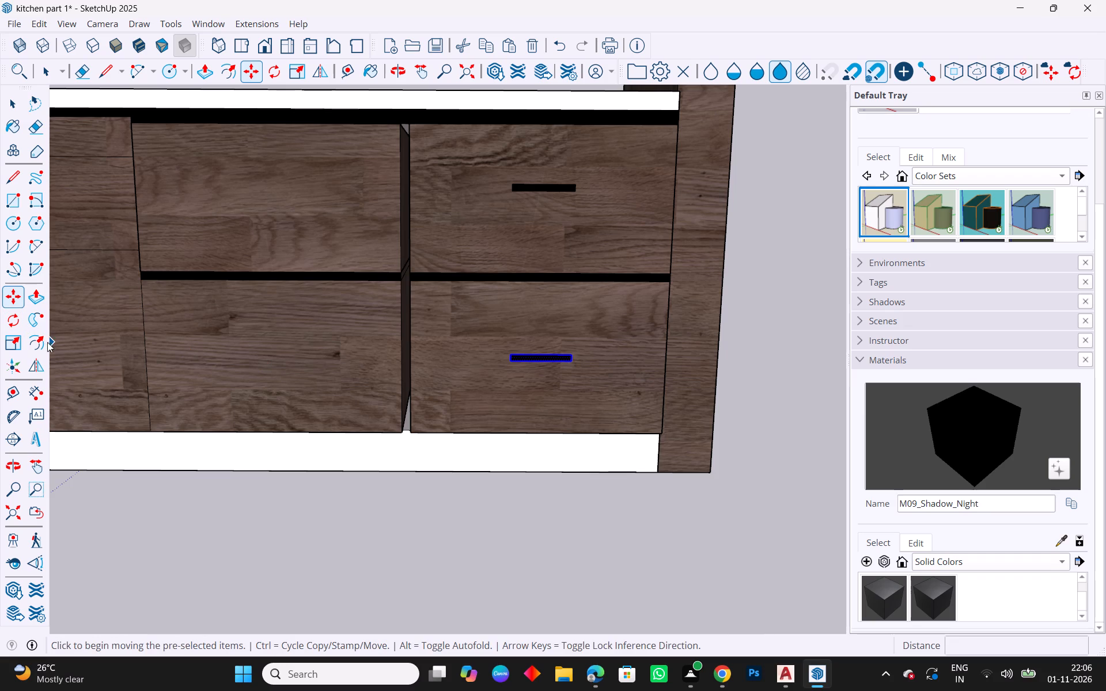
Copy the lower right drawer's handle about 0.64 m sideways onto the lower middle drawer front.
click(509, 360)
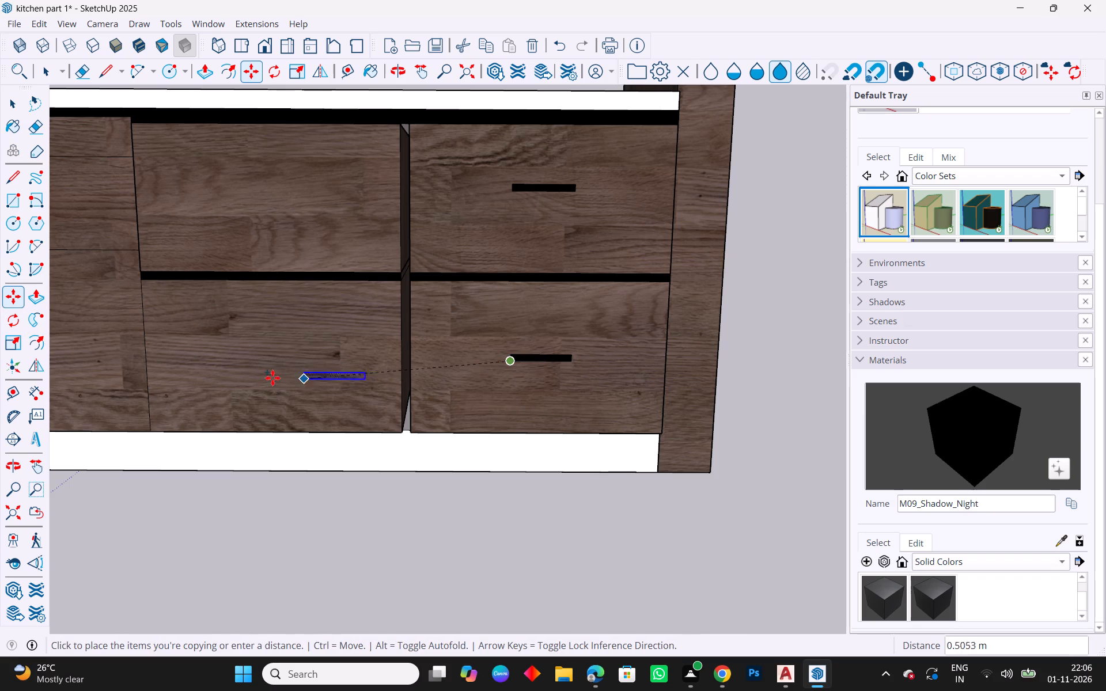
click(228, 359)
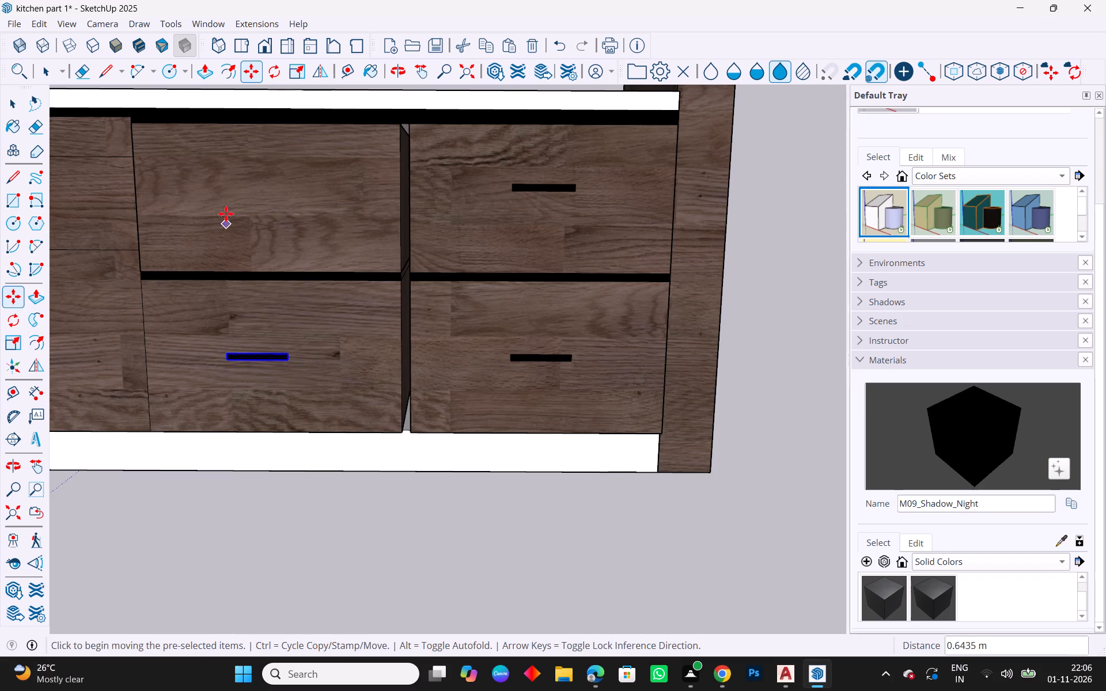
Copy the lower middle drawer's handle about 0.63 m sideways, toward the lower left front.
click(512, 192)
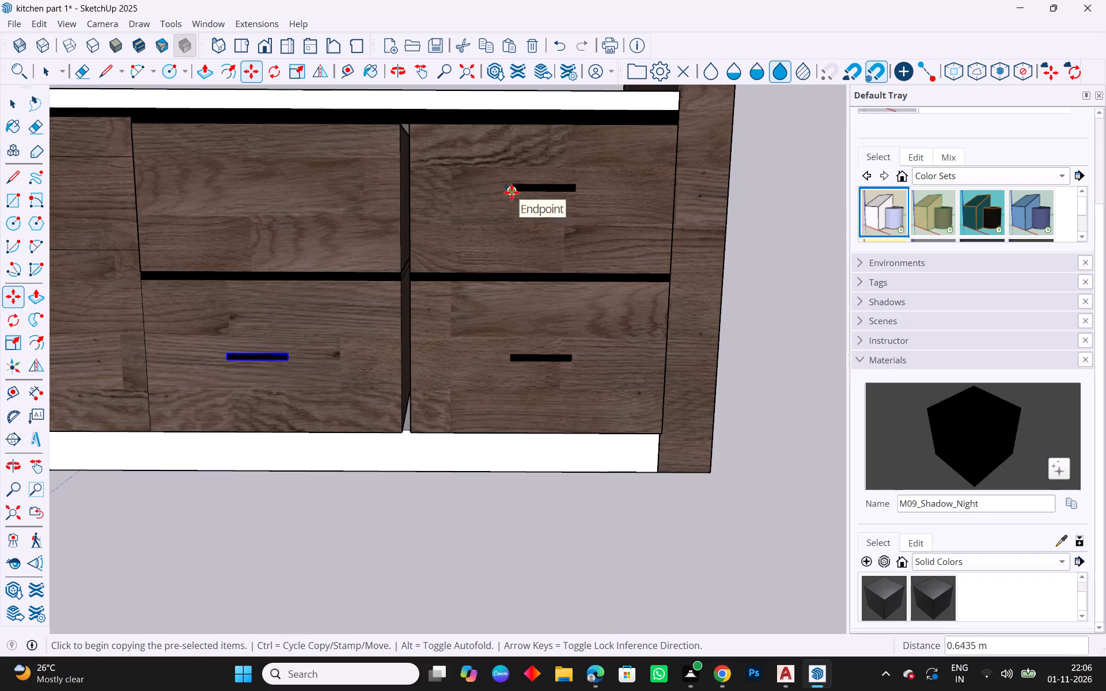
click(227, 191)
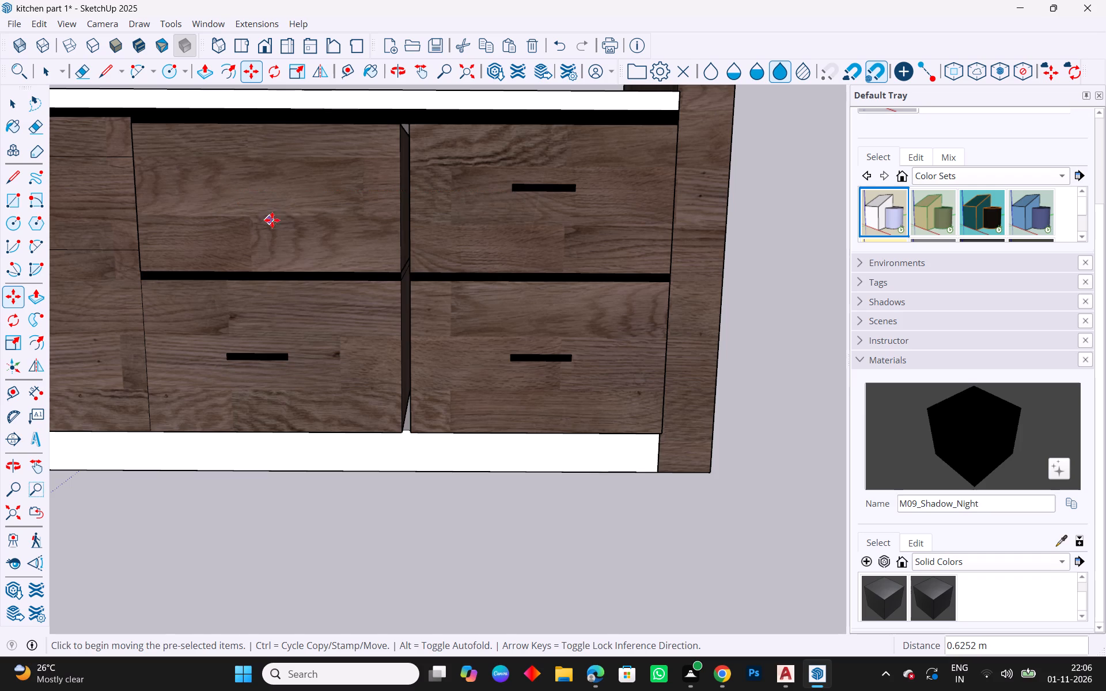
key(Escape)
key(space)
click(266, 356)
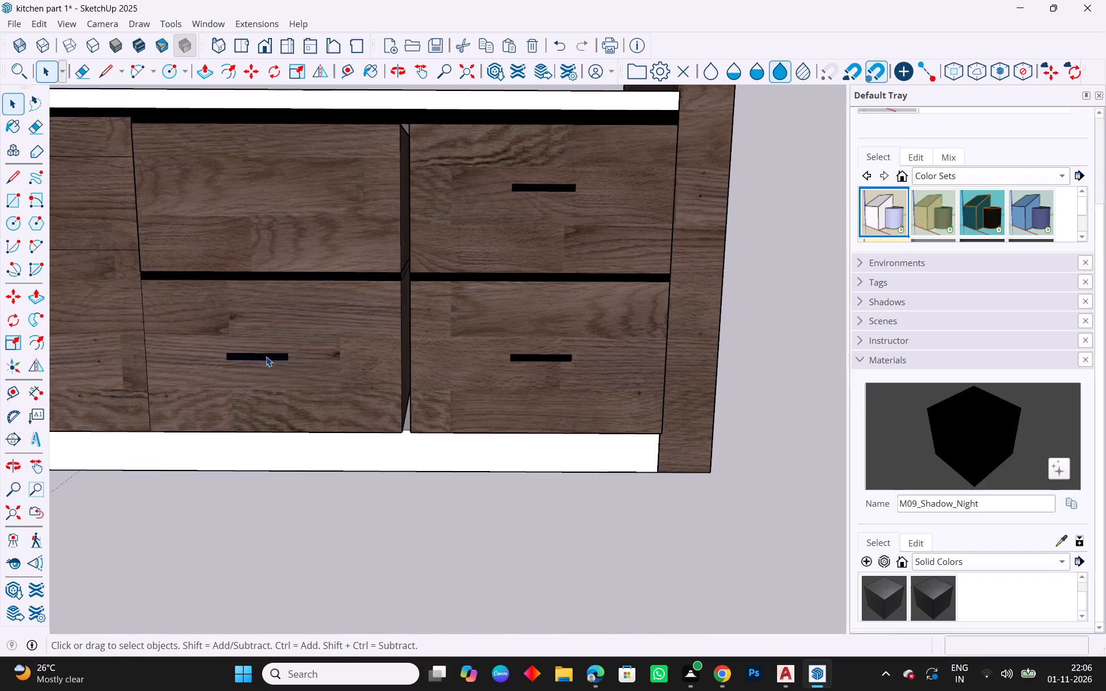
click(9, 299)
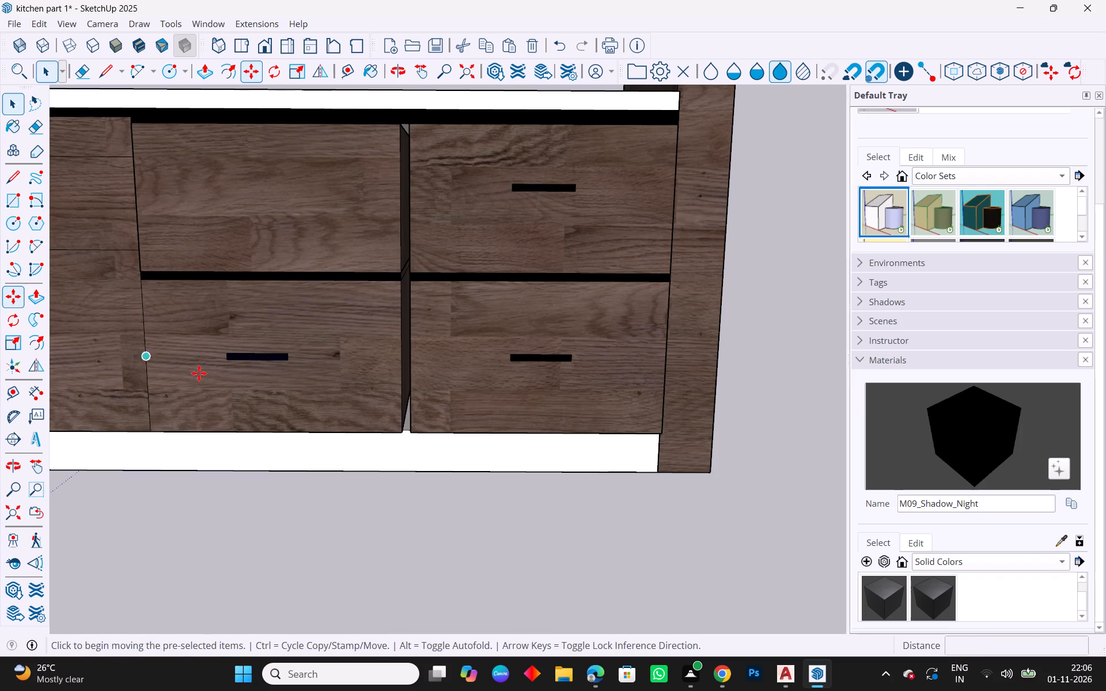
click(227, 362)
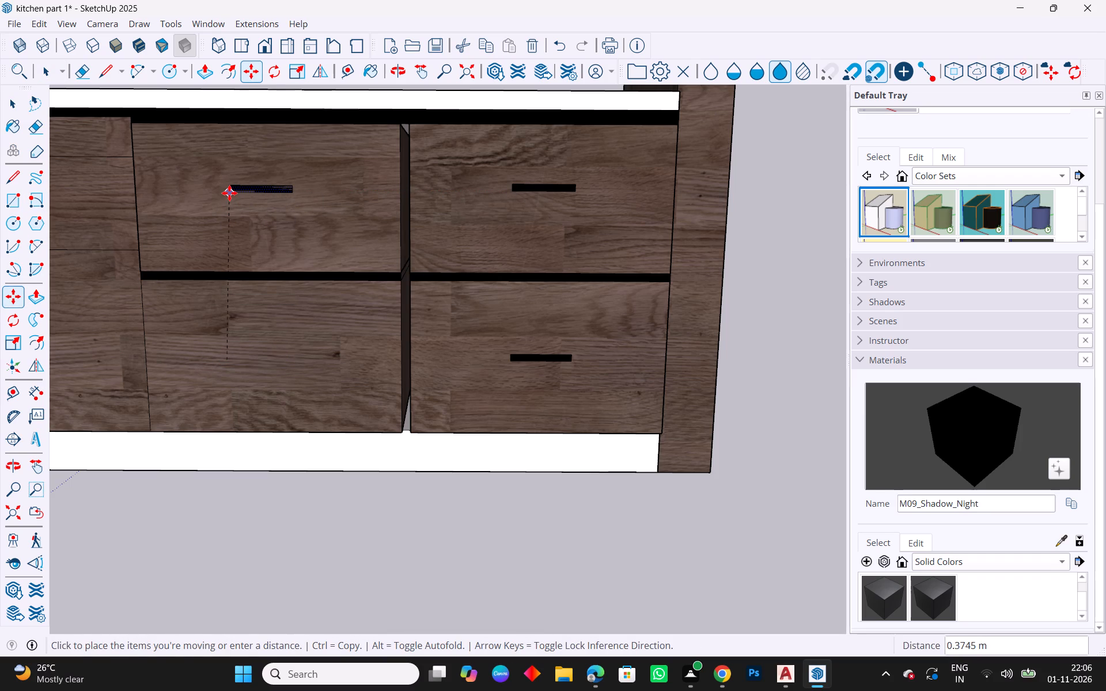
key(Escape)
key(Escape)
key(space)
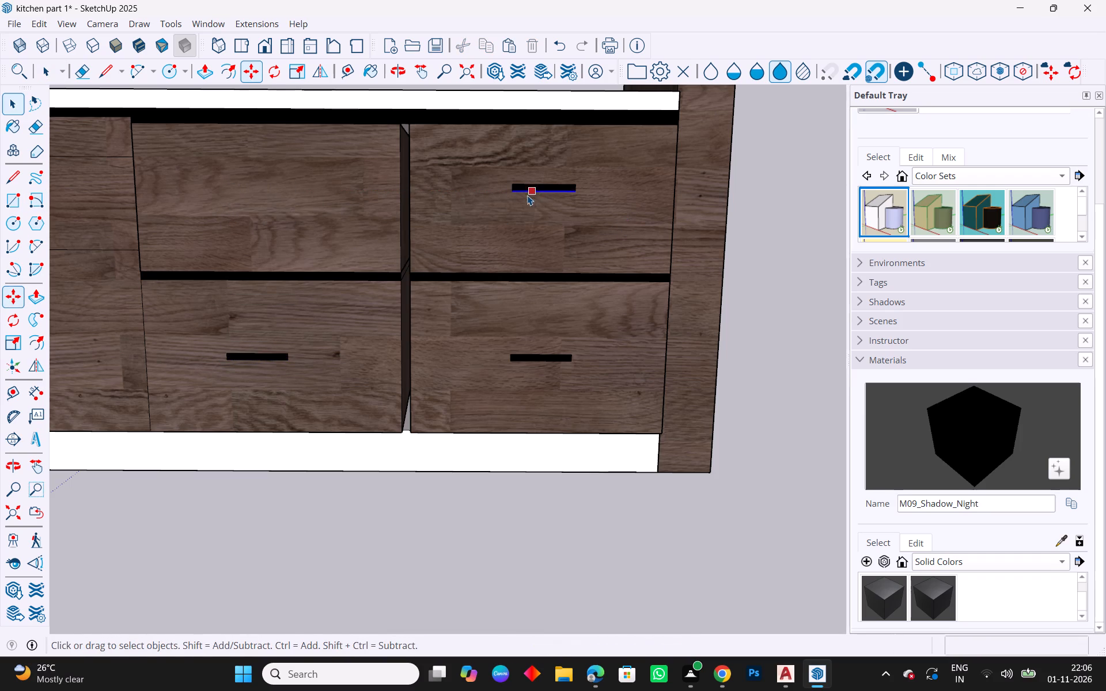
Copy the upper right drawer's handle onto the upper middle drawer front, aligned above the lower middle handle.
click(527, 187)
key(ctrl+c)
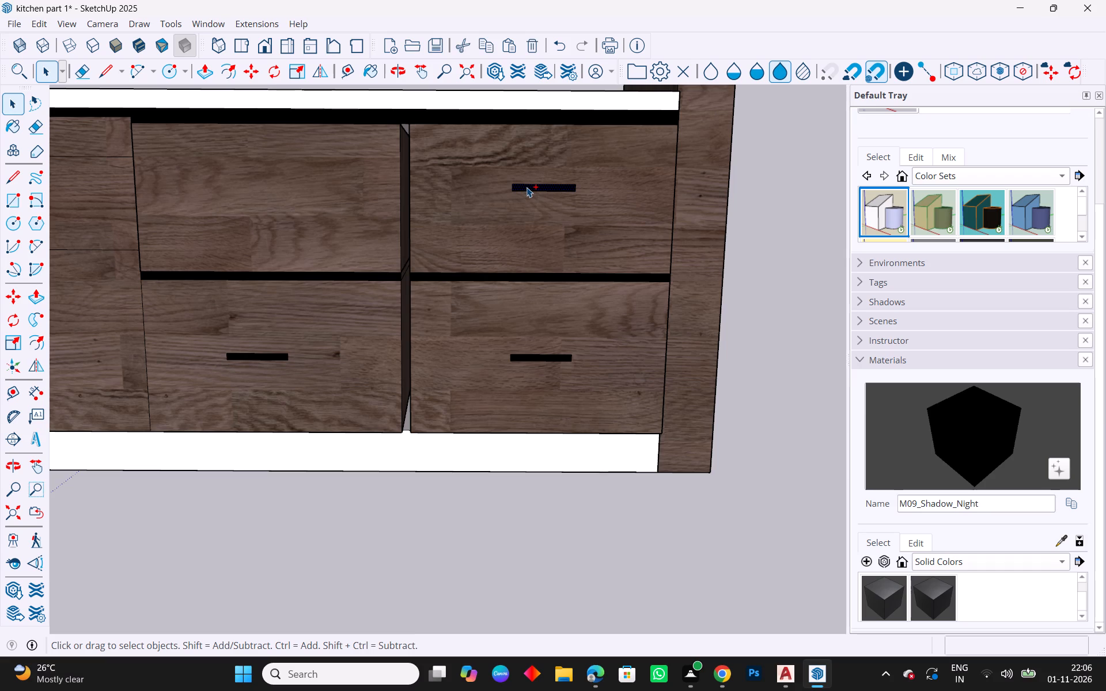
key(ctrl+v)
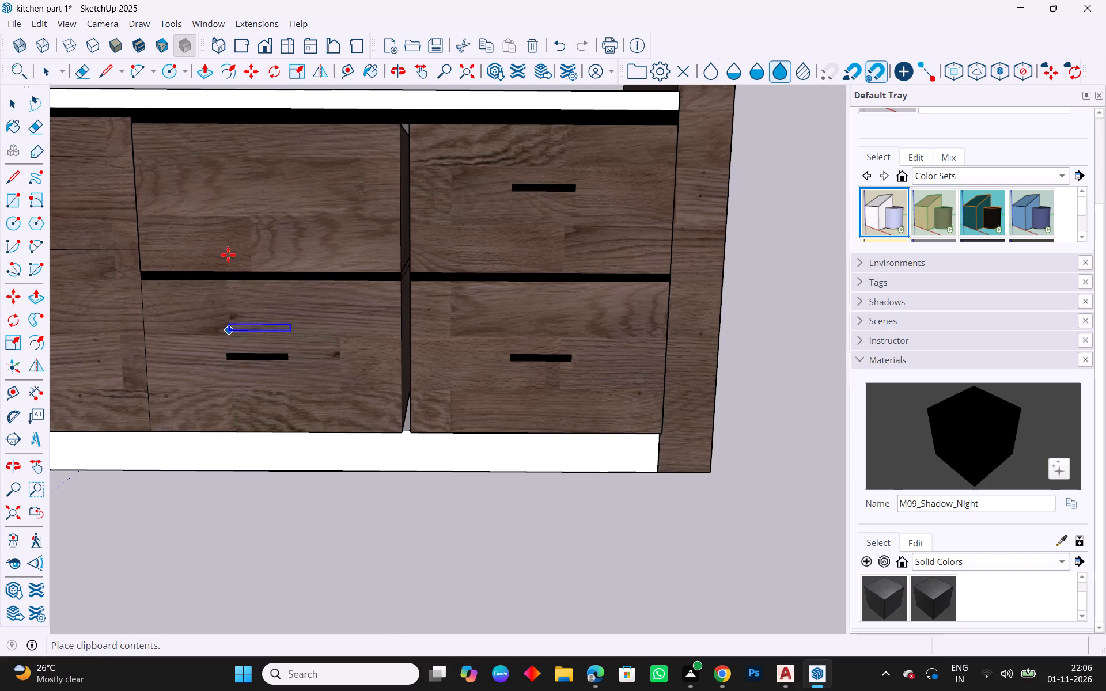
click(230, 192)
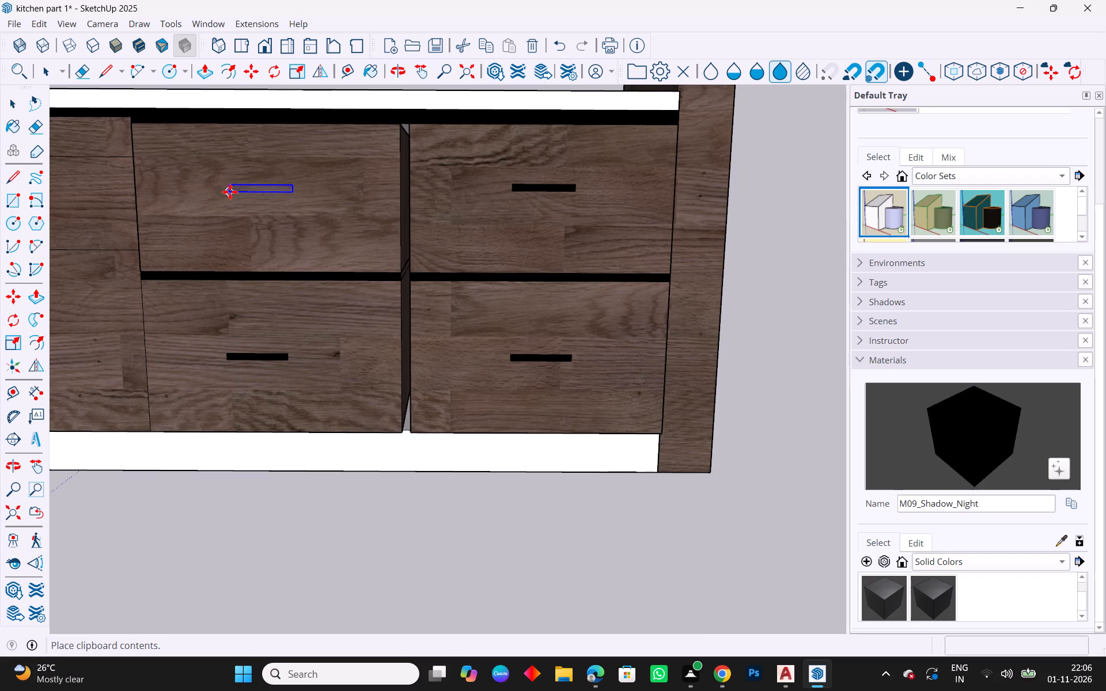
key(Escape)
key(space)
Delete the black face of the handle on the upper middle drawer front.
scroll(433, 316, down, 8)
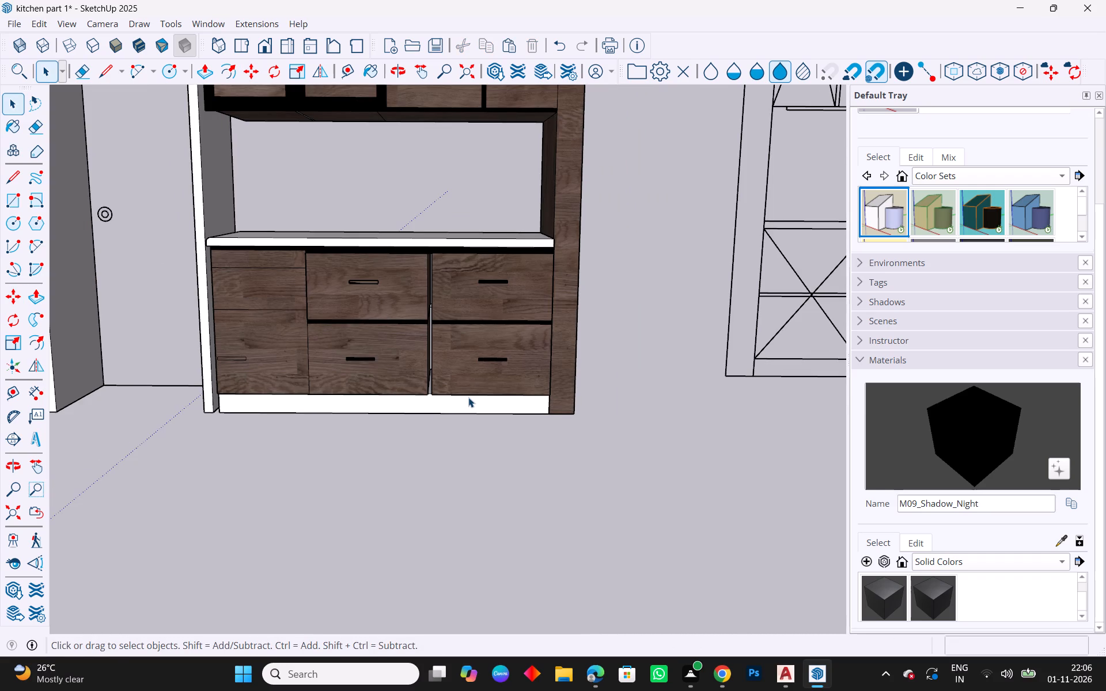
scroll(391, 306, up, 5)
scroll(355, 276, up, 4)
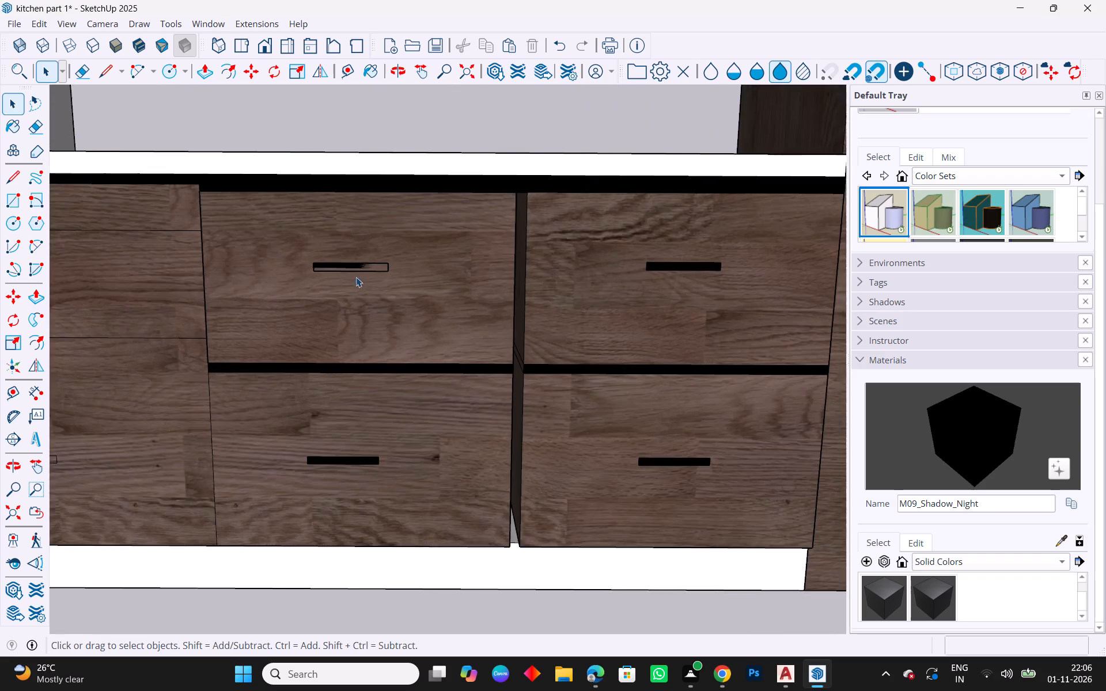
scroll(365, 267, up, 9)
click(376, 274)
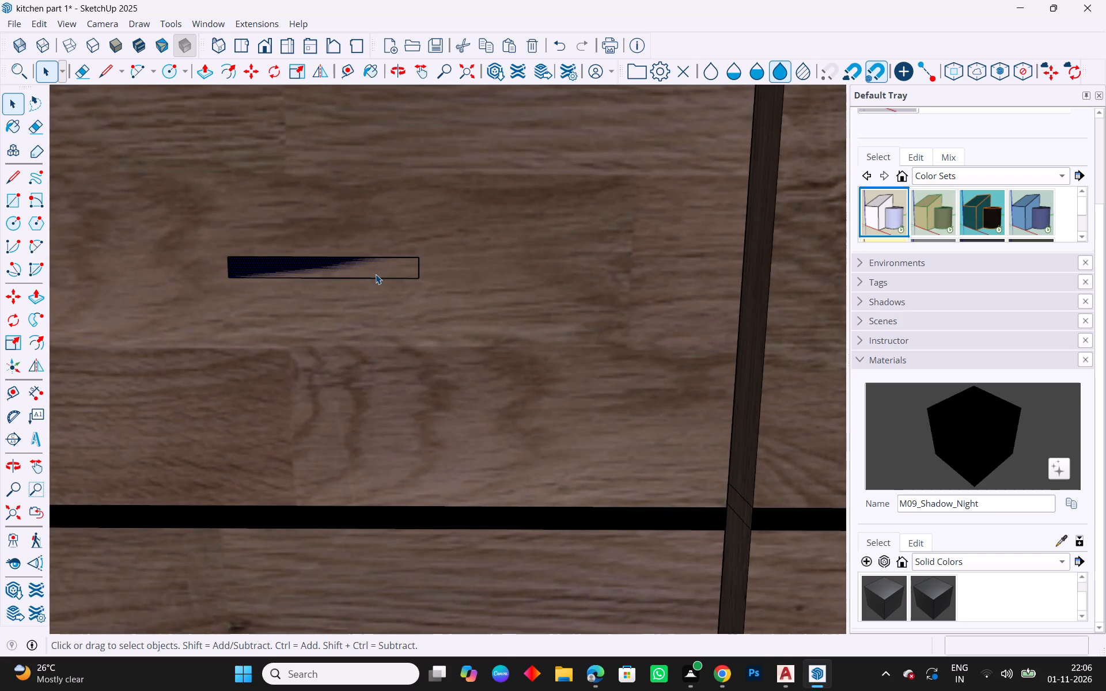
key(Delete)
Copy the lower middle drawer's handle onto the empty handle outline on the upper middle drawer front.
scroll(469, 272, down, 13)
scroll(413, 405, up, 5)
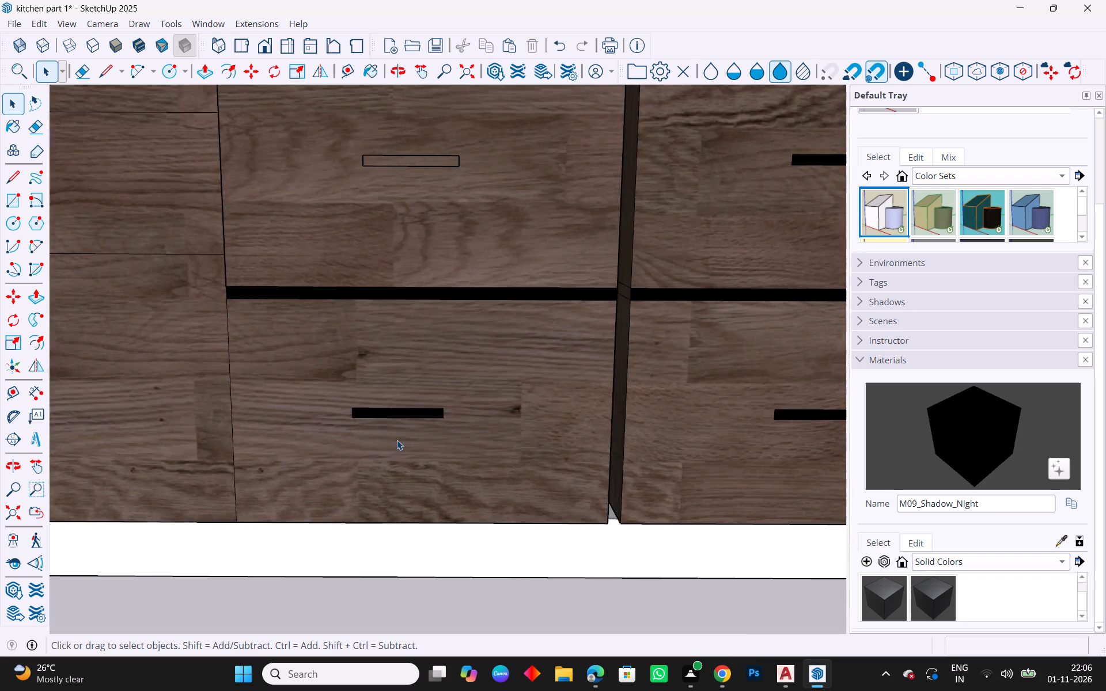
scroll(406, 429, up, 10)
click(415, 401)
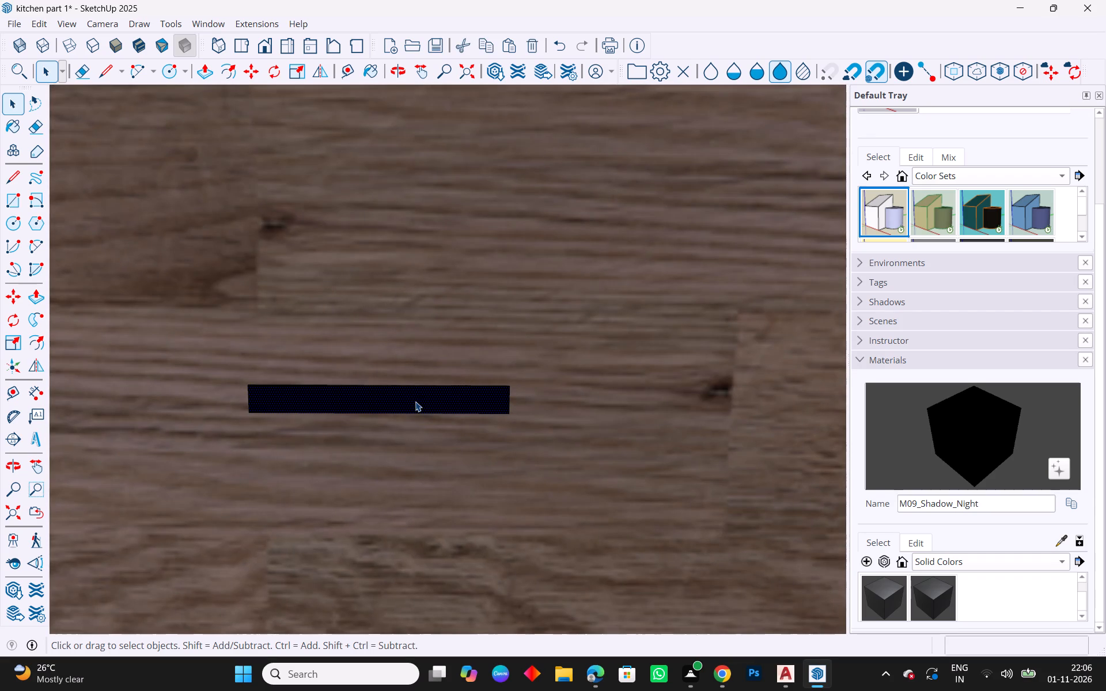
key(ctrl+c)
ctrl+scroll(415, 400, down, 14)
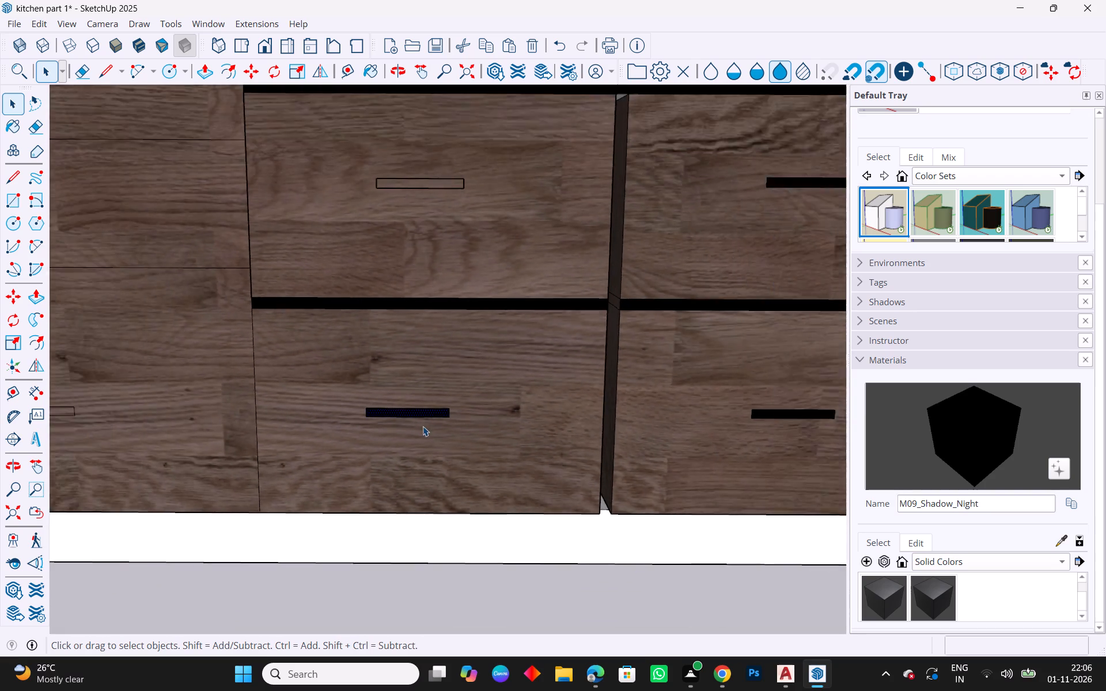
scroll(392, 233, up, 4)
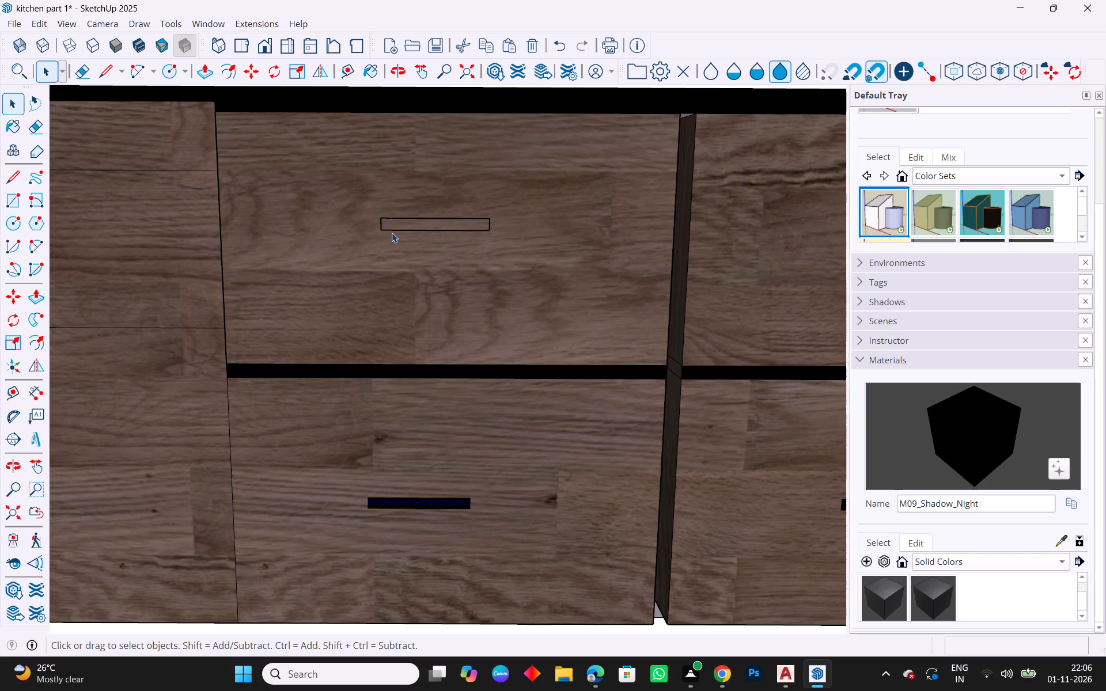
key(h)
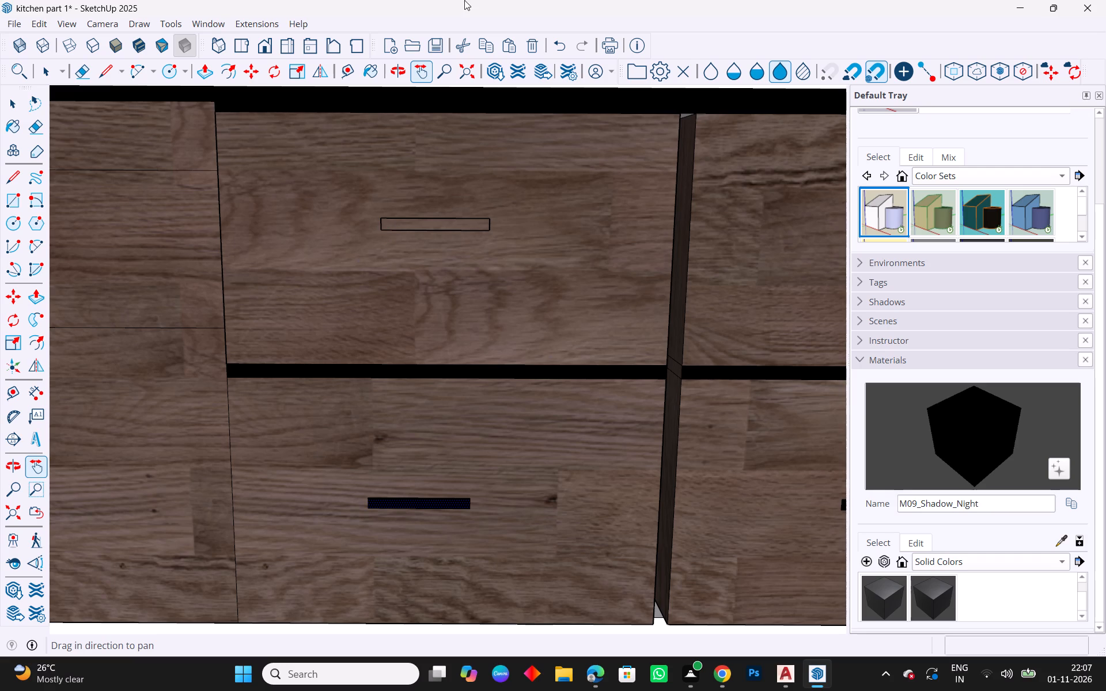
key(Escape)
key(space)
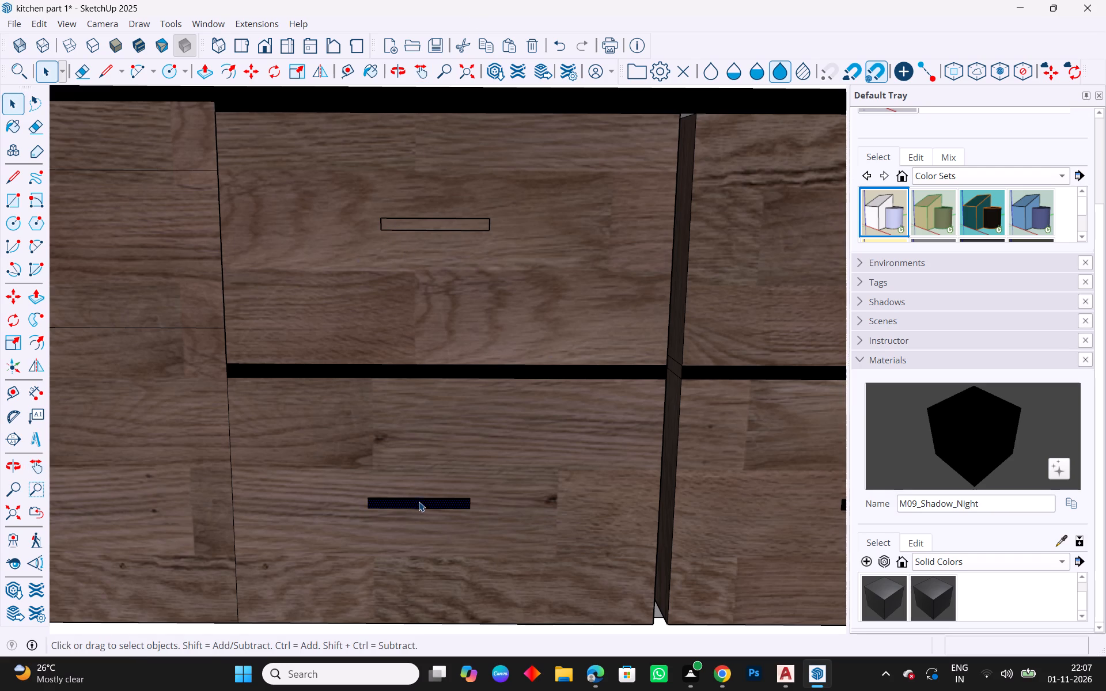
key(ctrl+c)
key(ctrl+v)
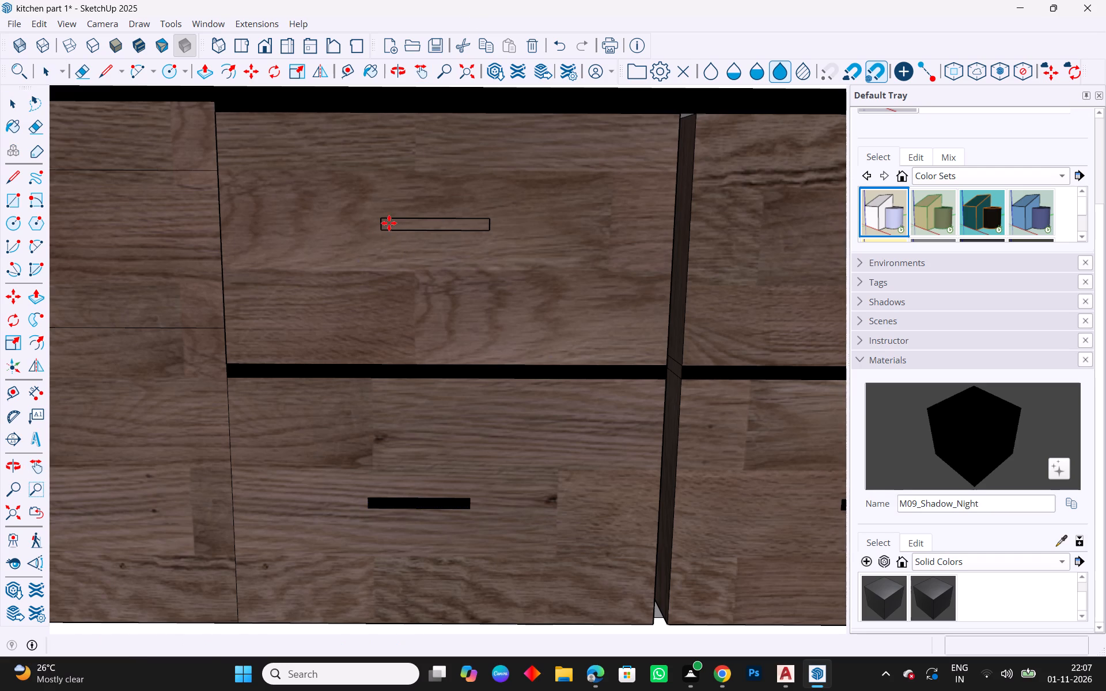
click(382, 230)
key(Escape)
key(space)
Examine the handles on the base cabinet's drawer fronts from farther away.
scroll(374, 252, down, 1)
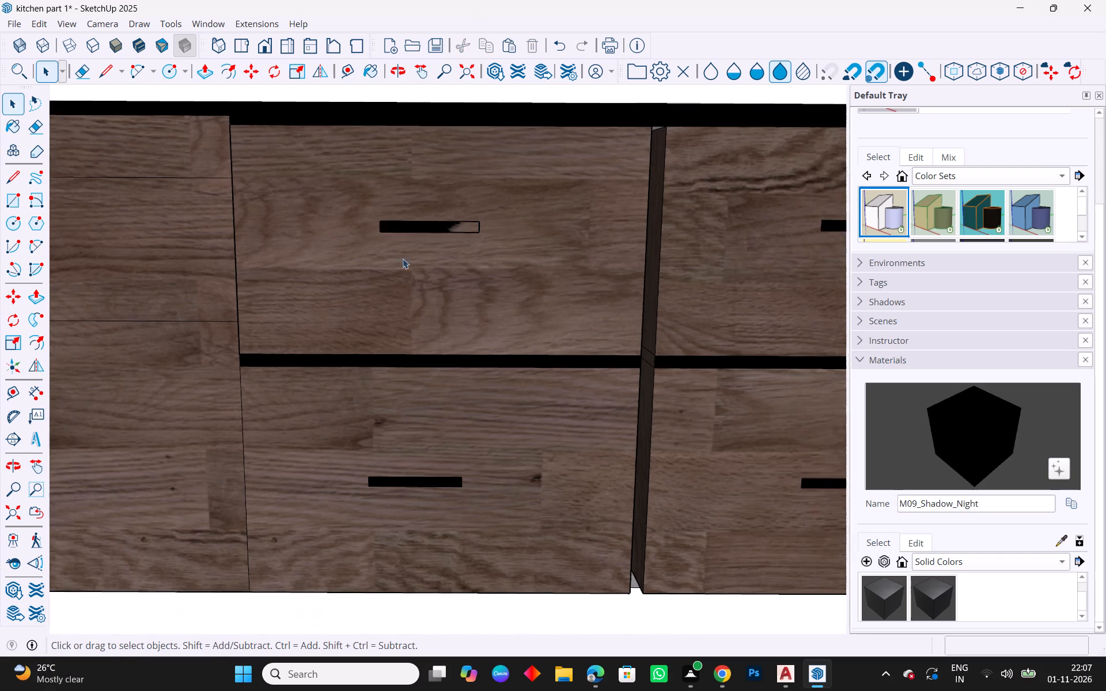
scroll(403, 259, down, 6)
scroll(402, 231, up, 5)
key(Escape)
key(space)
scroll(391, 241, down, 7)
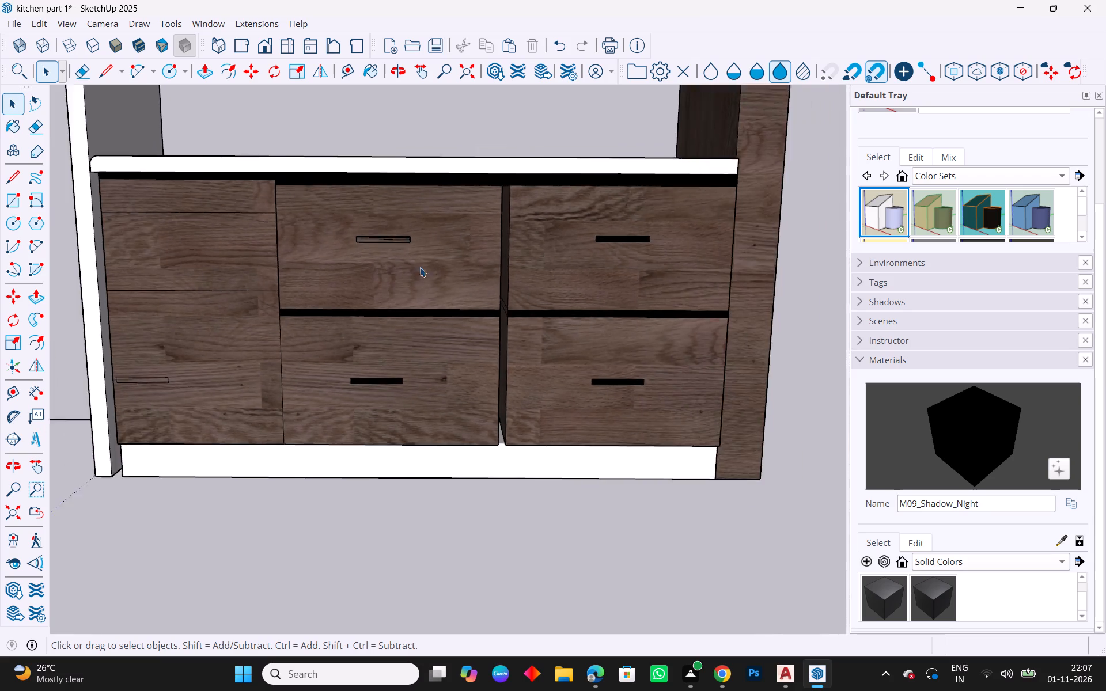
scroll(420, 267, down, 8)
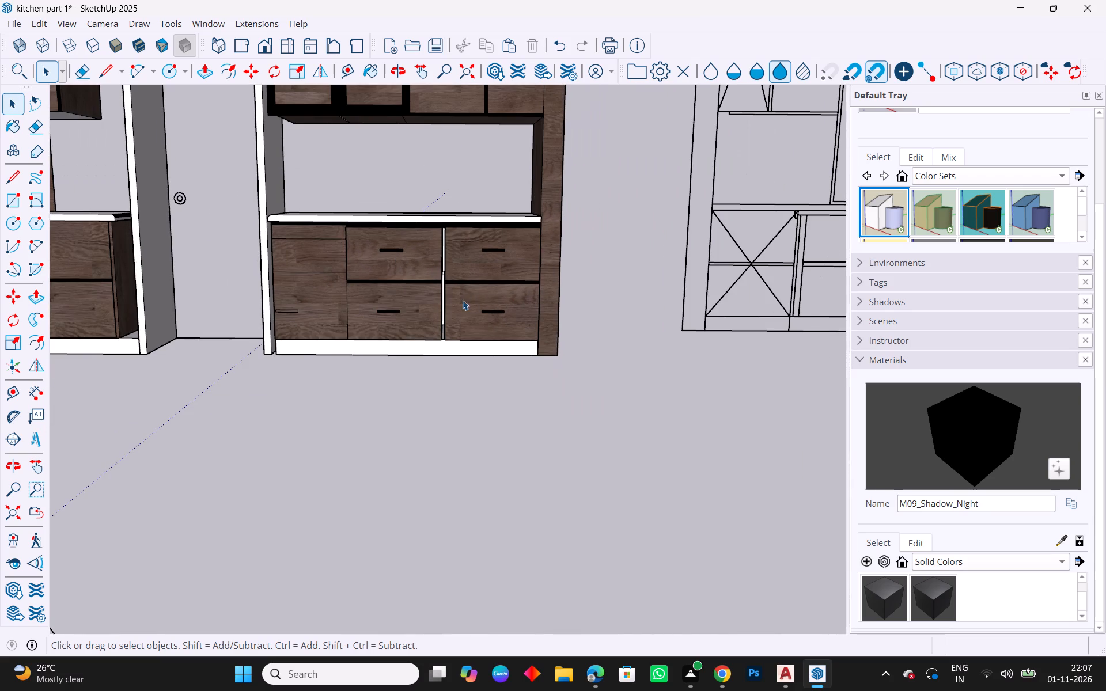
Examine the wall cabinets and the base cabinet's drawer fronts from several angles.
scroll(443, 305, down, 5)
scroll(433, 182, up, 5)
middle_drag(426, 186, 501, 310)
scroll(472, 247, down, 2)
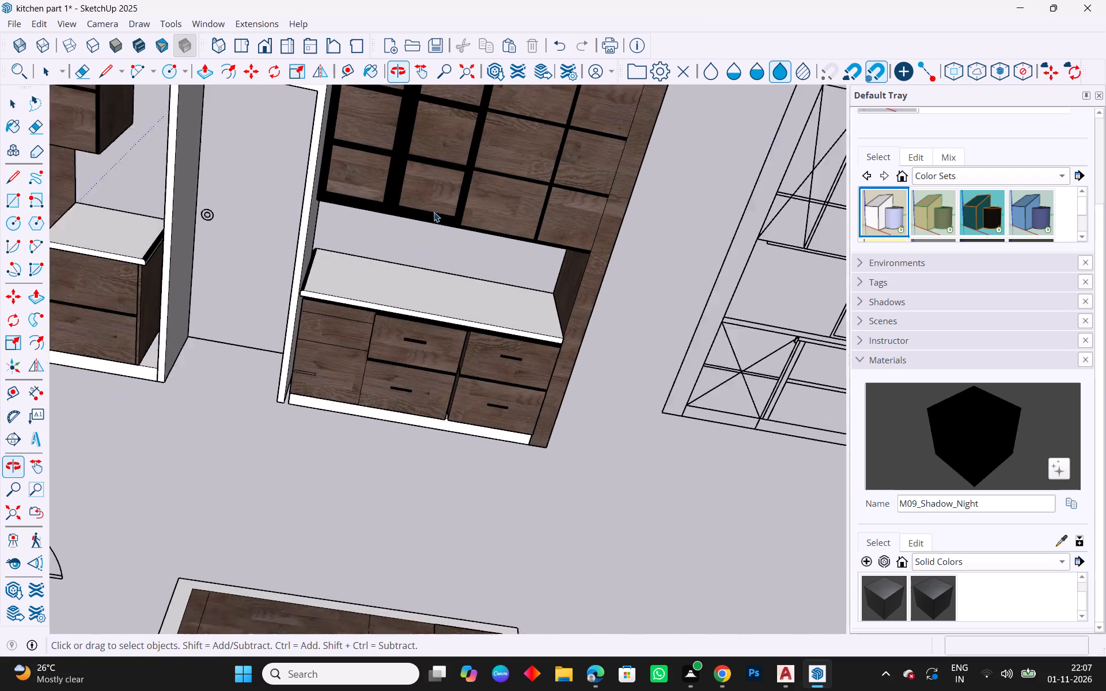
scroll(434, 212, down, 1)
scroll(312, 181, down, 5)
middle_drag(635, 178, 596, 3)
scroll(367, 157, up, 8)
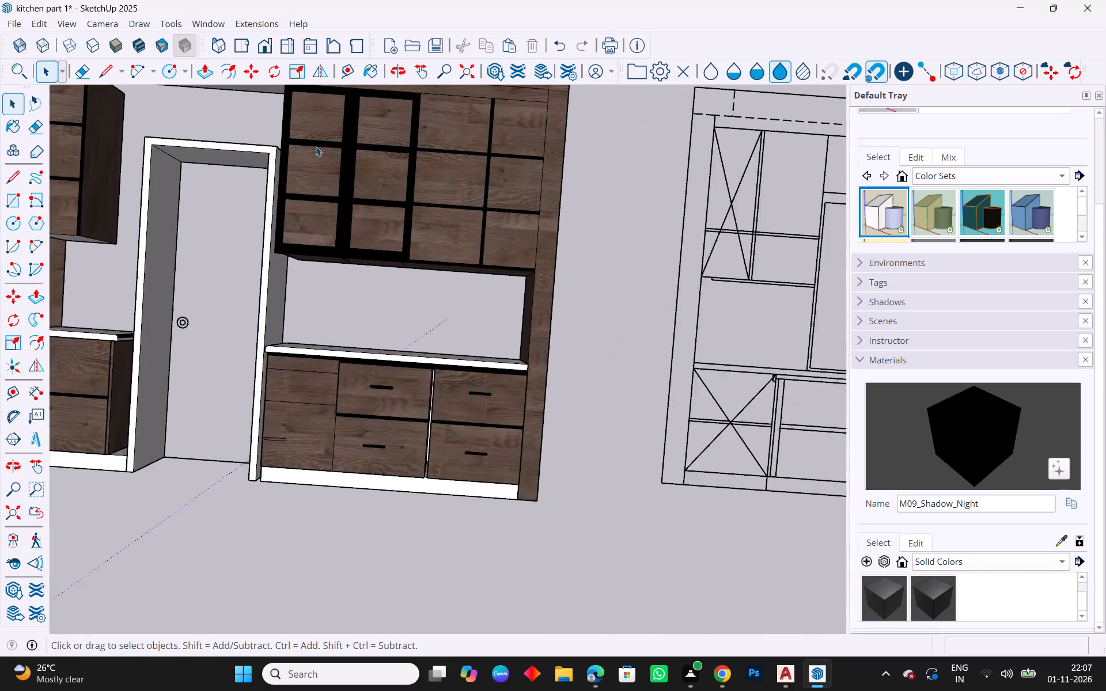
scroll(316, 146, up, 2)
middle_drag(347, 263, 306, 229)
middle_drag(224, 430, 296, 447)
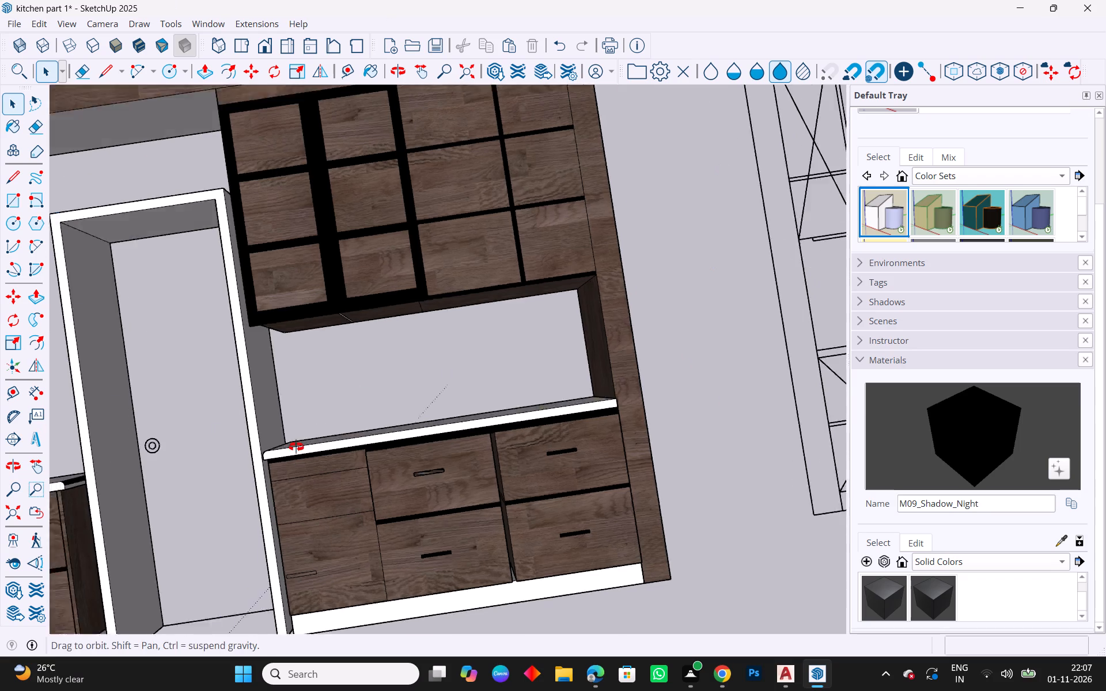
middle_drag(296, 447, 441, 464)
key(Escape)
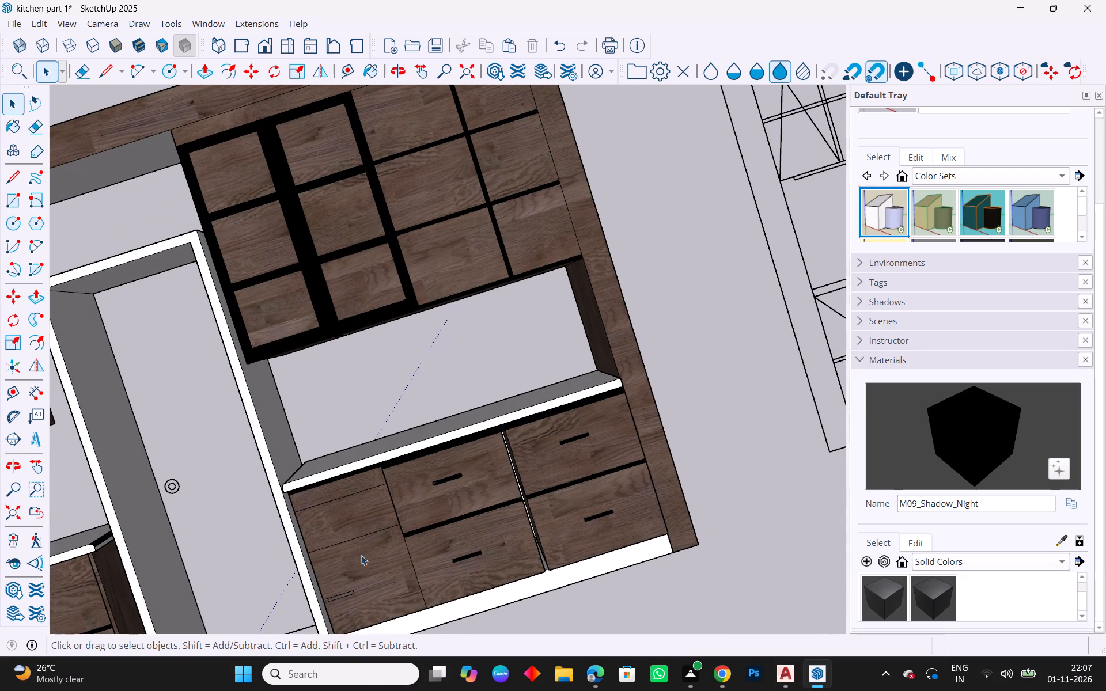
Delete all four edges of the stray handle outline on the lower left drawer front of the base cabinet.
middle_drag(343, 525, 316, 405)
scroll(316, 405, down, 4)
scroll(354, 572, up, 12)
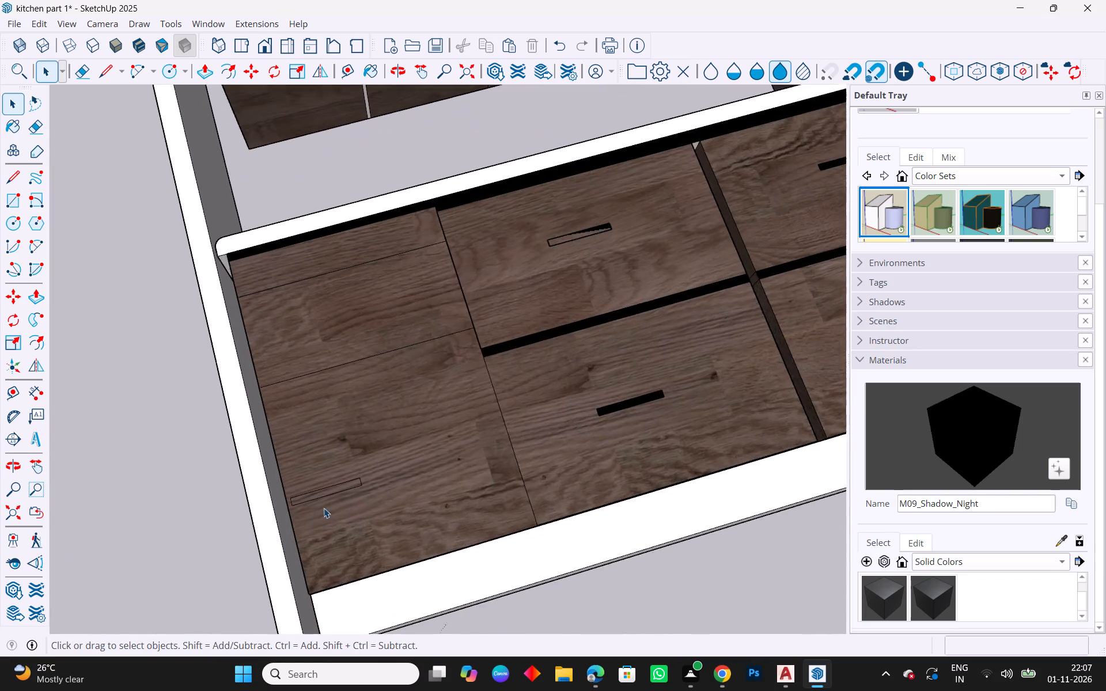
scroll(324, 508, up, 2)
click(355, 483)
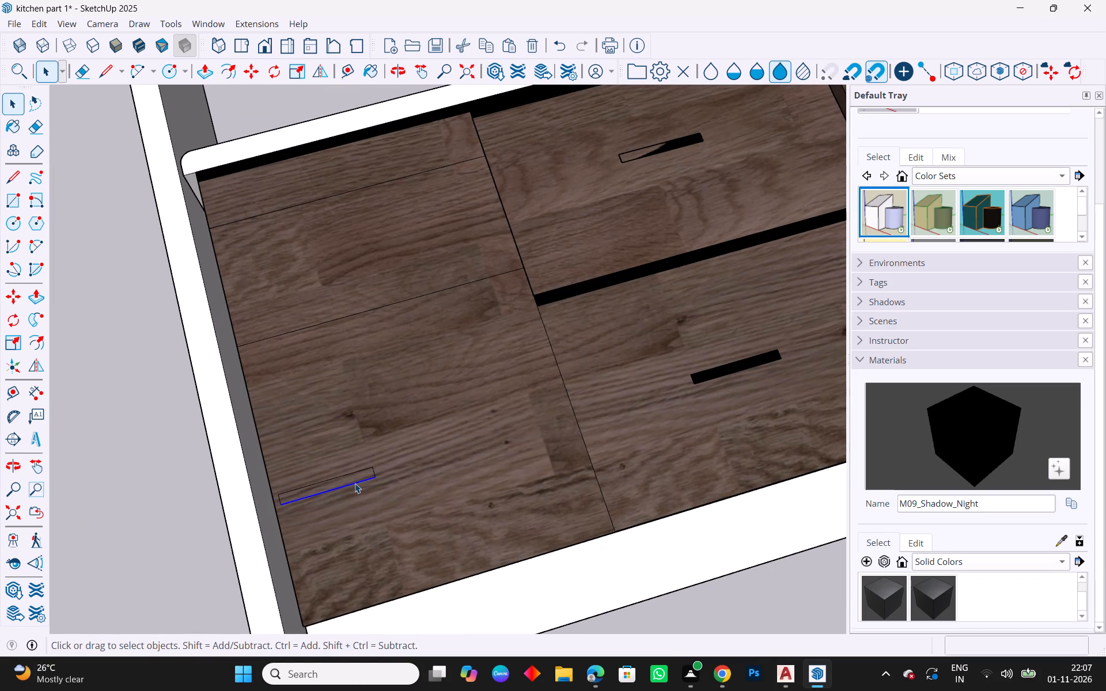
key(Delete)
scroll(347, 480, up, 5)
click(361, 466)
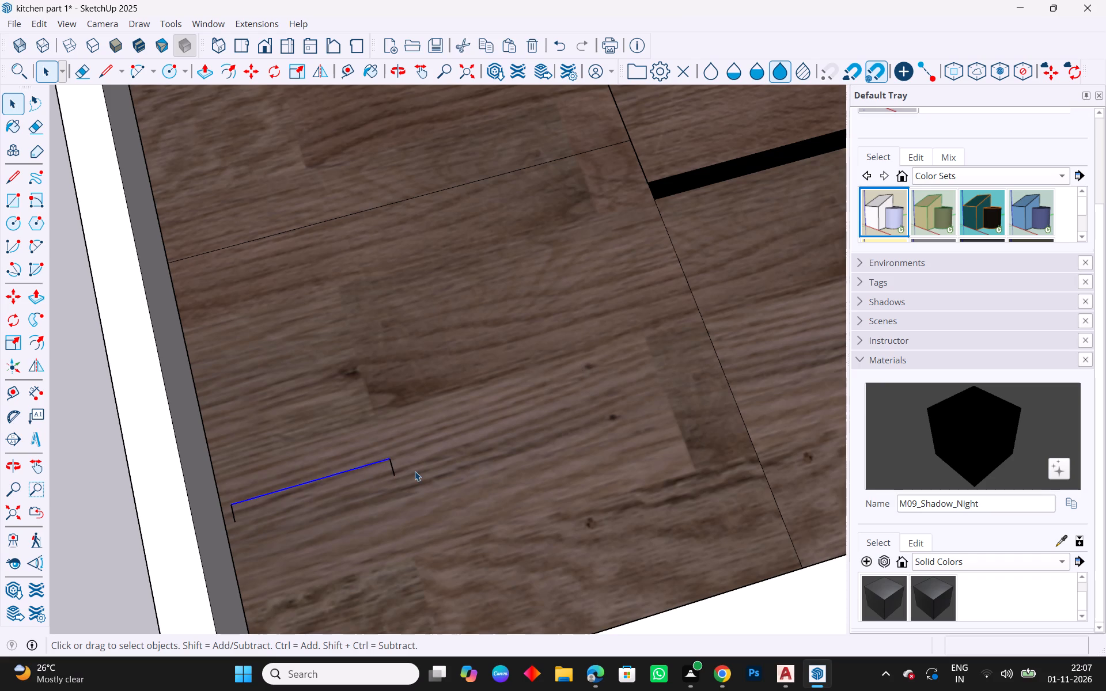
key(Delete)
click(392, 473)
key(Delete)
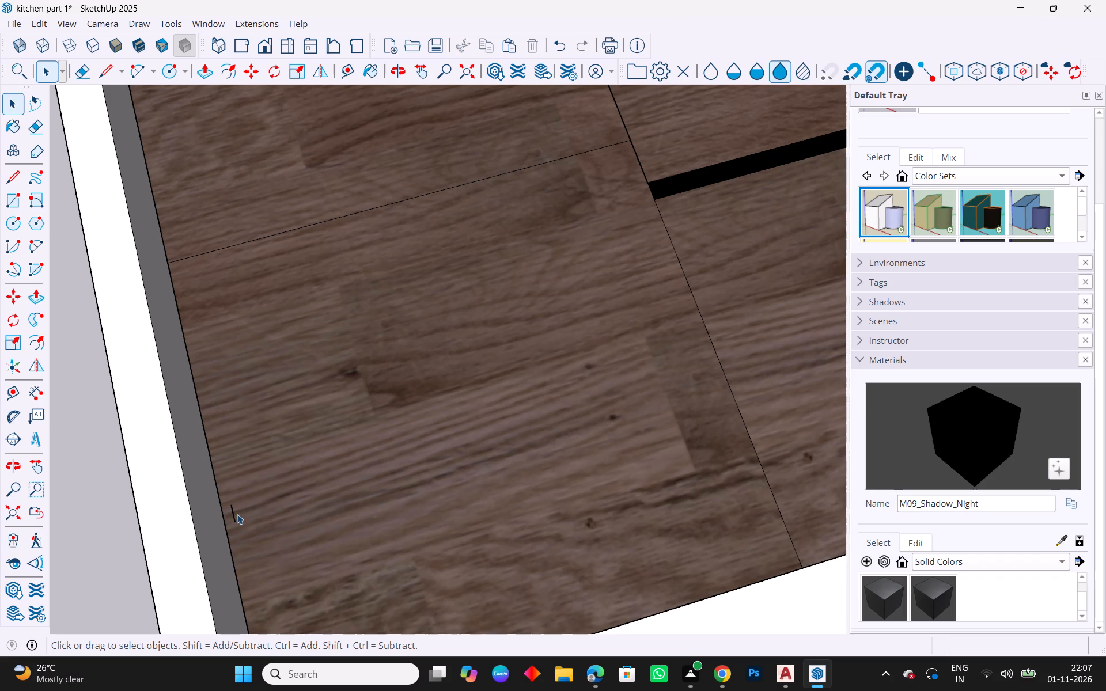
click(233, 515)
key(Delete)
scroll(196, 402, down, 13)
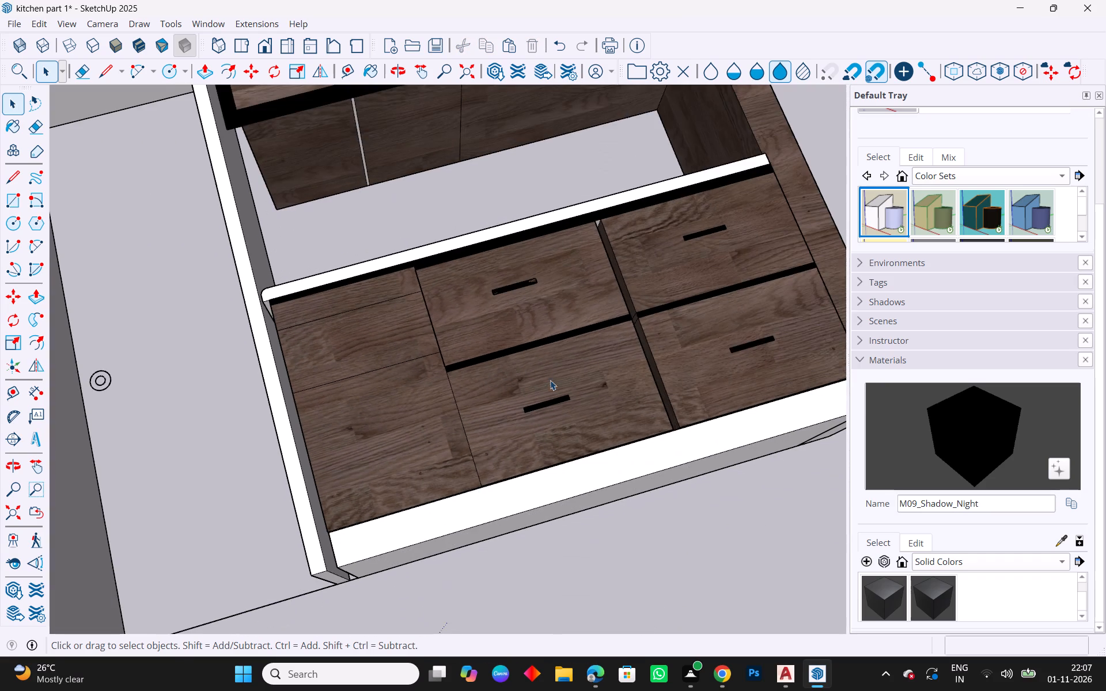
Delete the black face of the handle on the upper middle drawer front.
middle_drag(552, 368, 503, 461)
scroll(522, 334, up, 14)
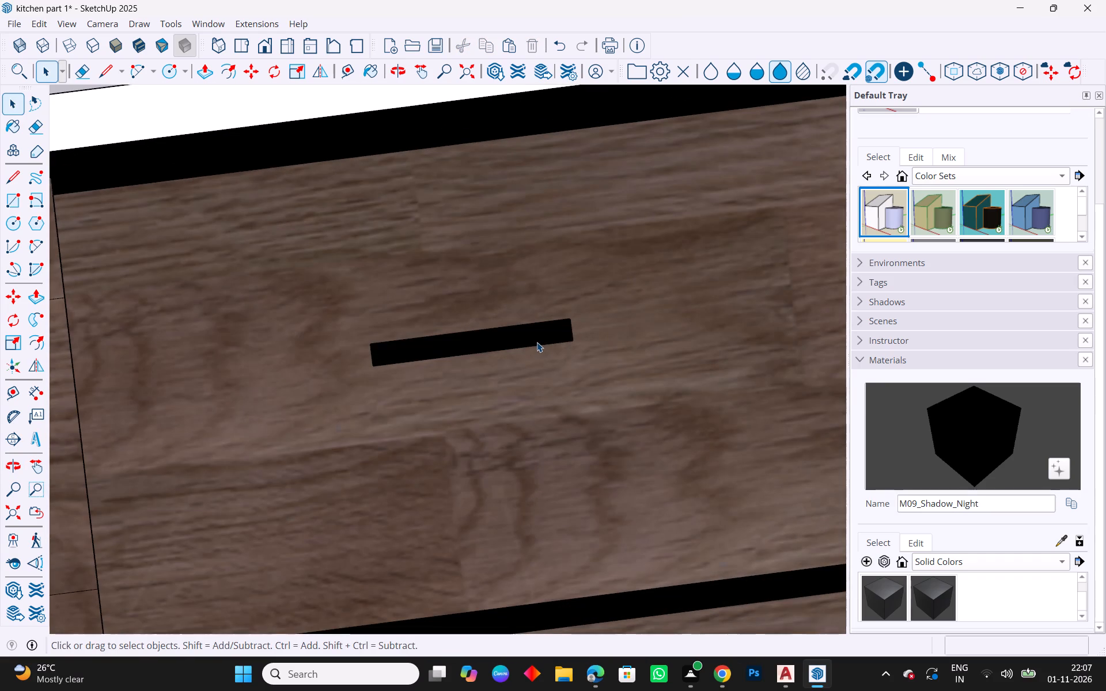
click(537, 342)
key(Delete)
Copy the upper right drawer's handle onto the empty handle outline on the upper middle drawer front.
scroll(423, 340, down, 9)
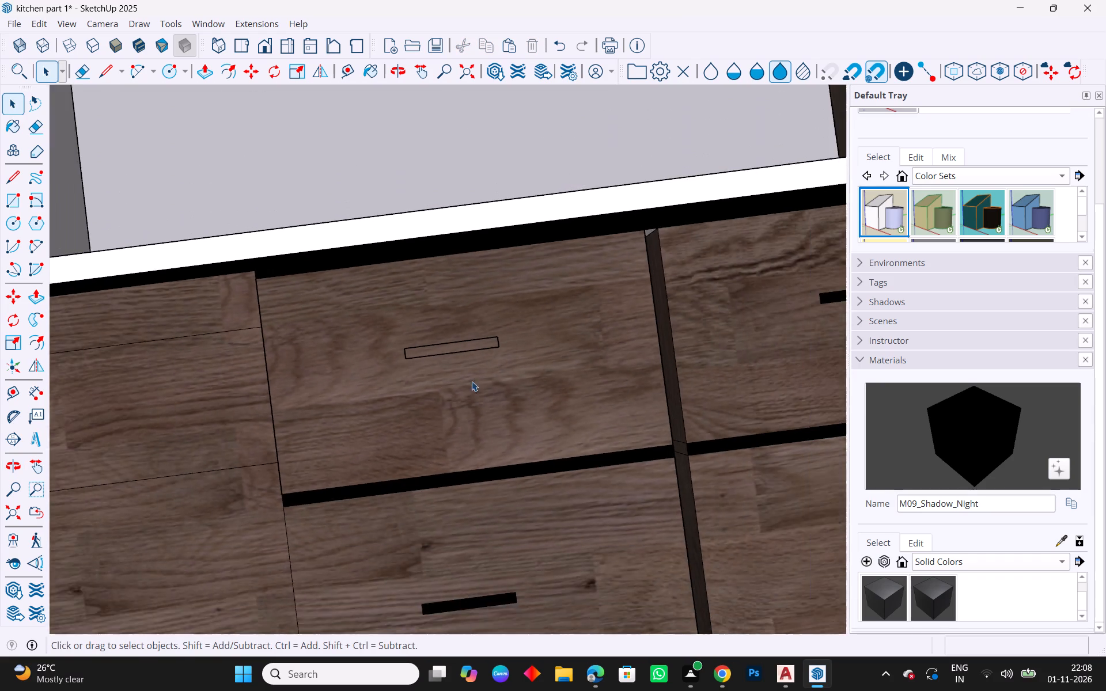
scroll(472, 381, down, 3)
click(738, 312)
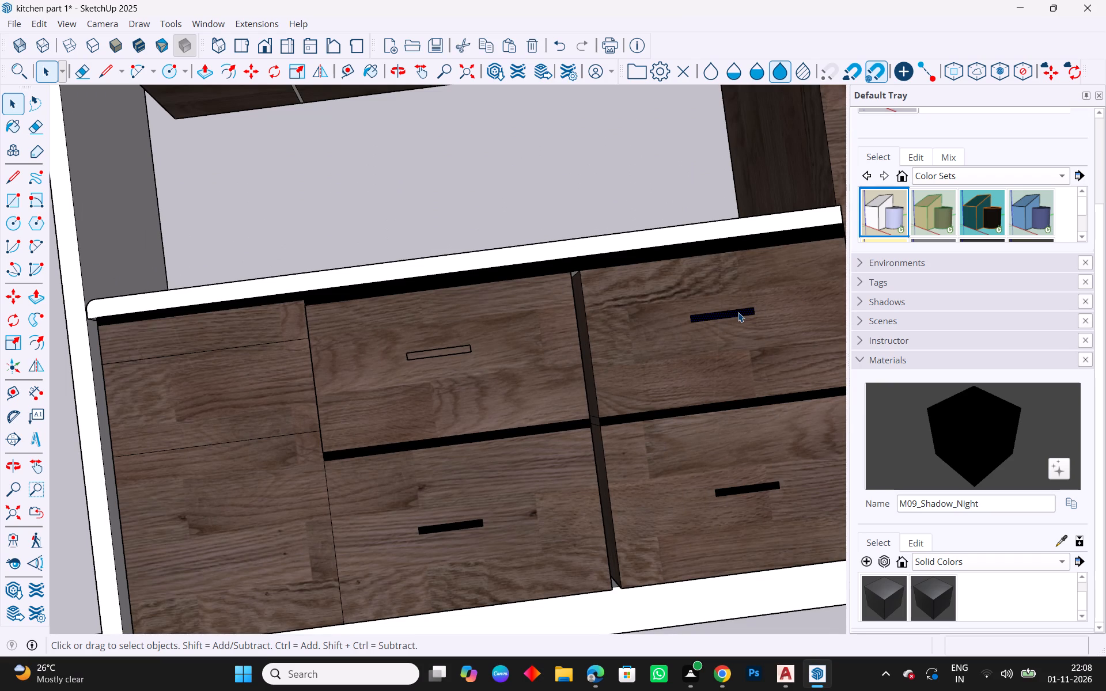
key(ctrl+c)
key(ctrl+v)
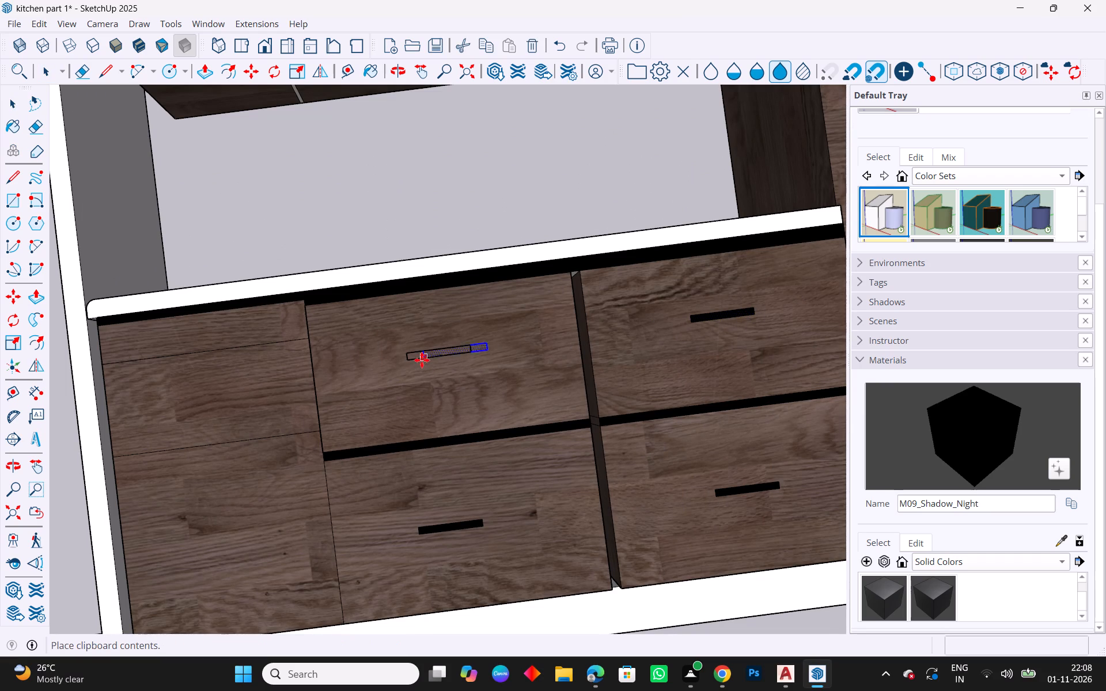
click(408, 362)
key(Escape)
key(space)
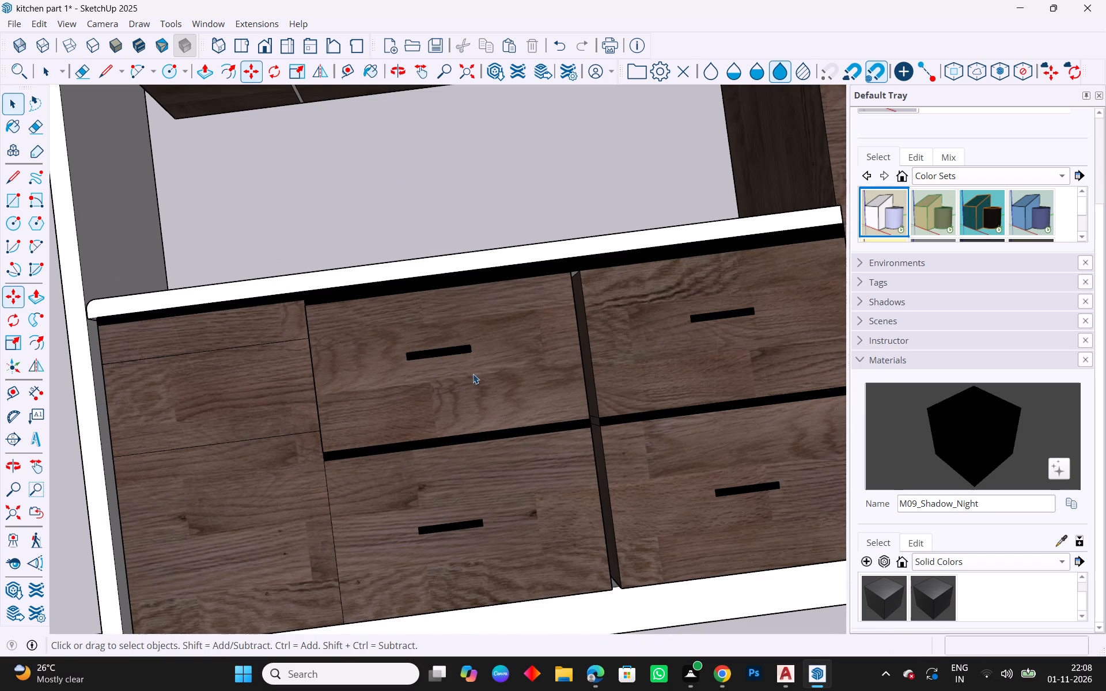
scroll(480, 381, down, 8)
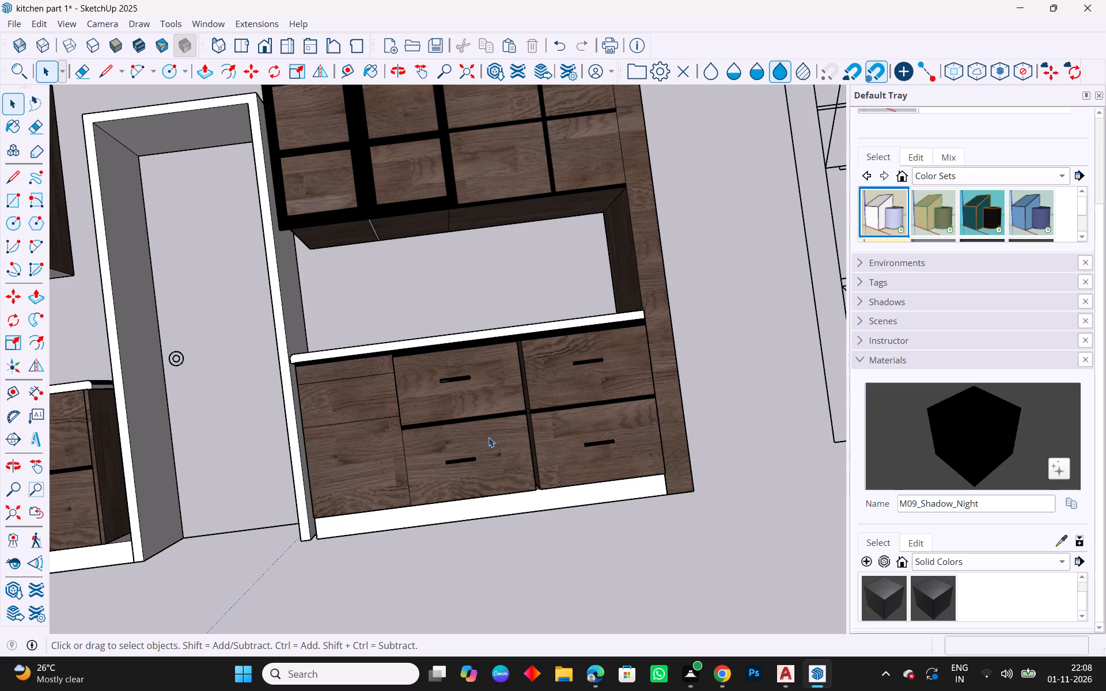
Place a copy of the black bar handle near the top of the lower left drawer front.
middle_drag(374, 418, 377, 464)
scroll(380, 392, down, 4)
scroll(434, 410, up, 4)
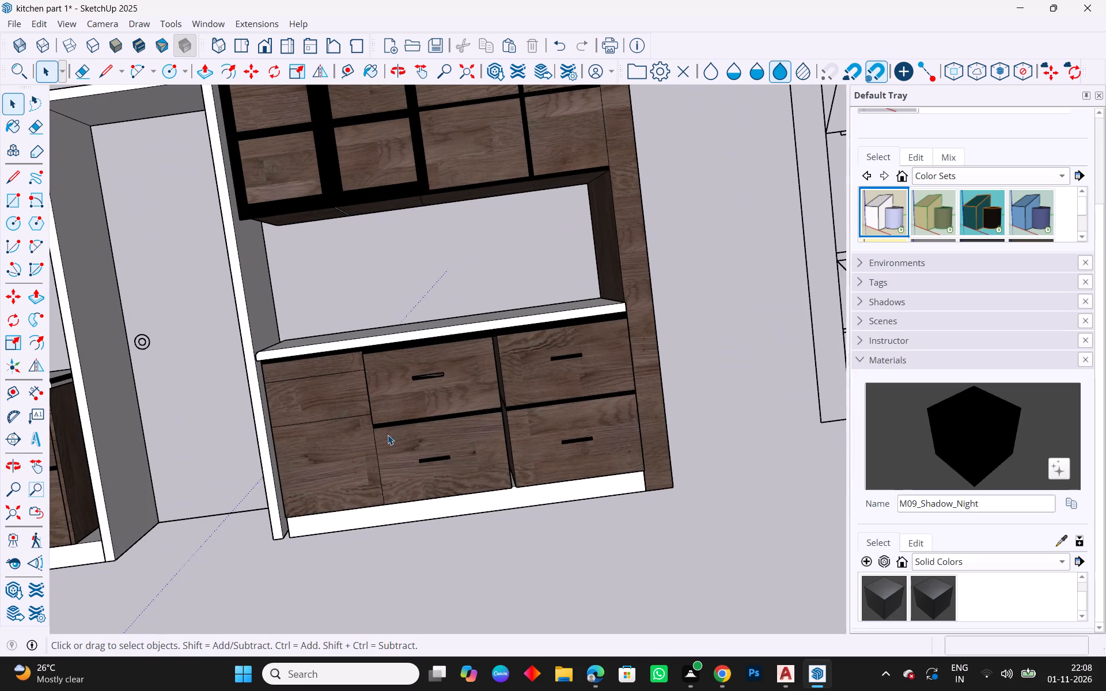
key(ctrl+v)
scroll(316, 446, up, 3)
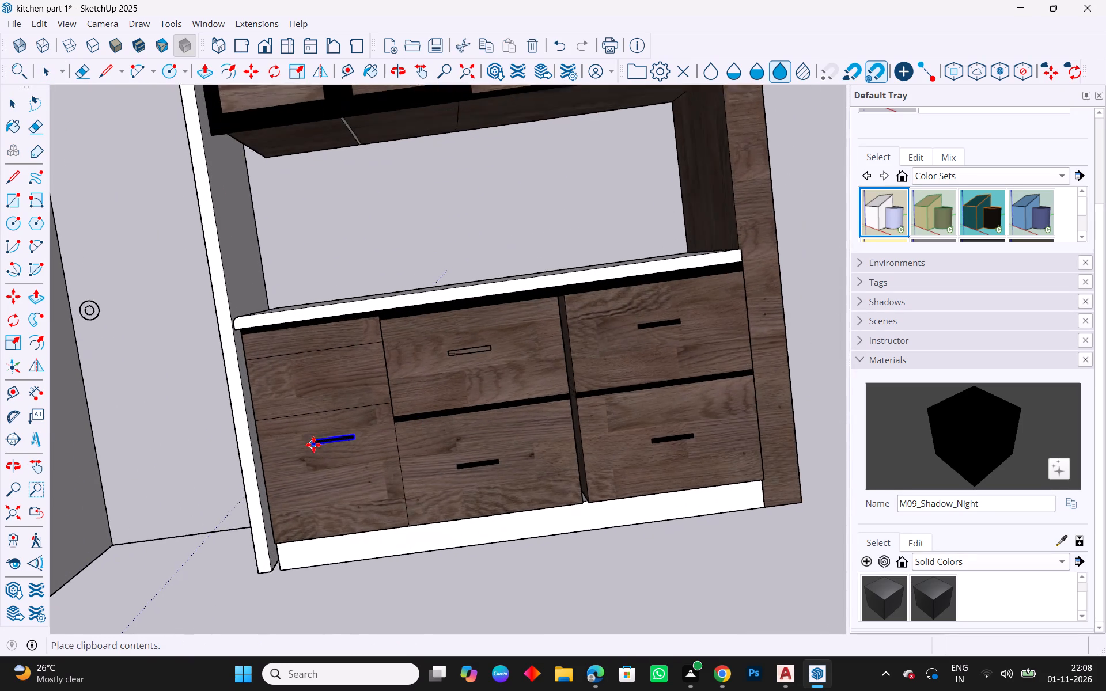
scroll(313, 445, up, 6)
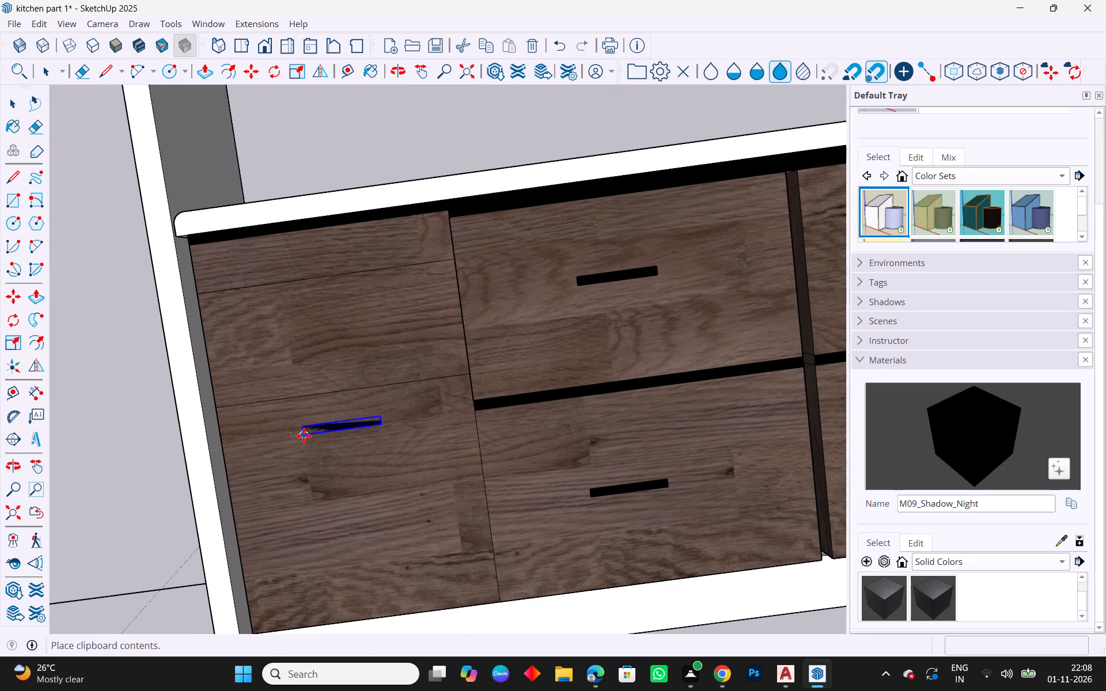
click(304, 440)
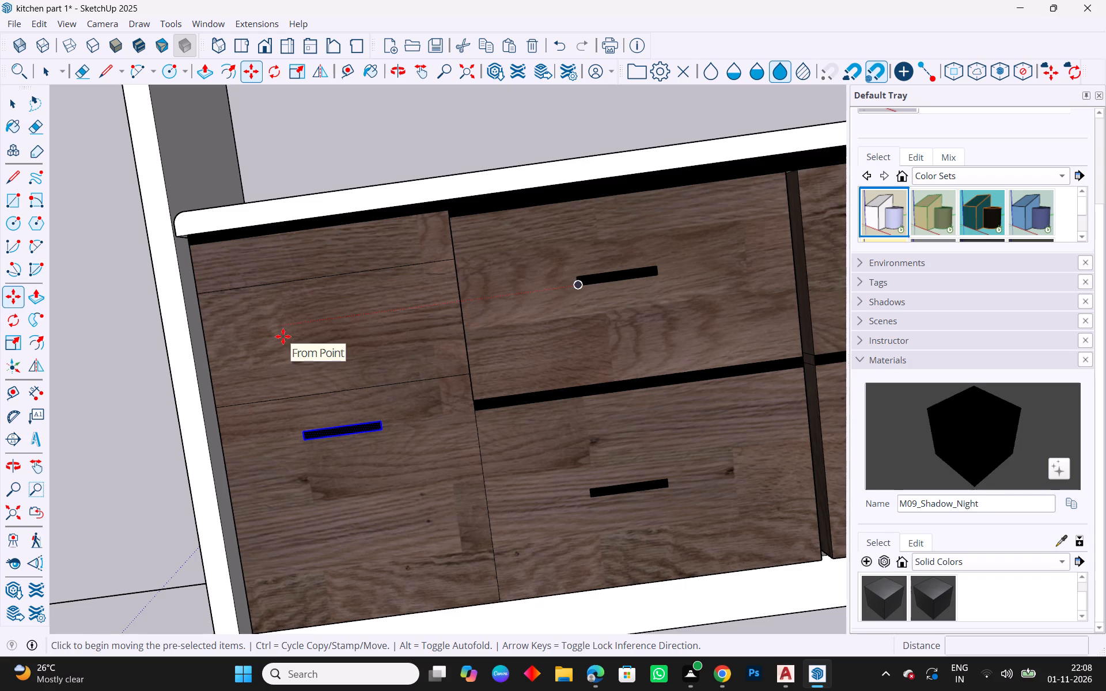
Place another copy of the black bar handle on the upper left drawer front, above the lower left handle.
key(ctrl+v)
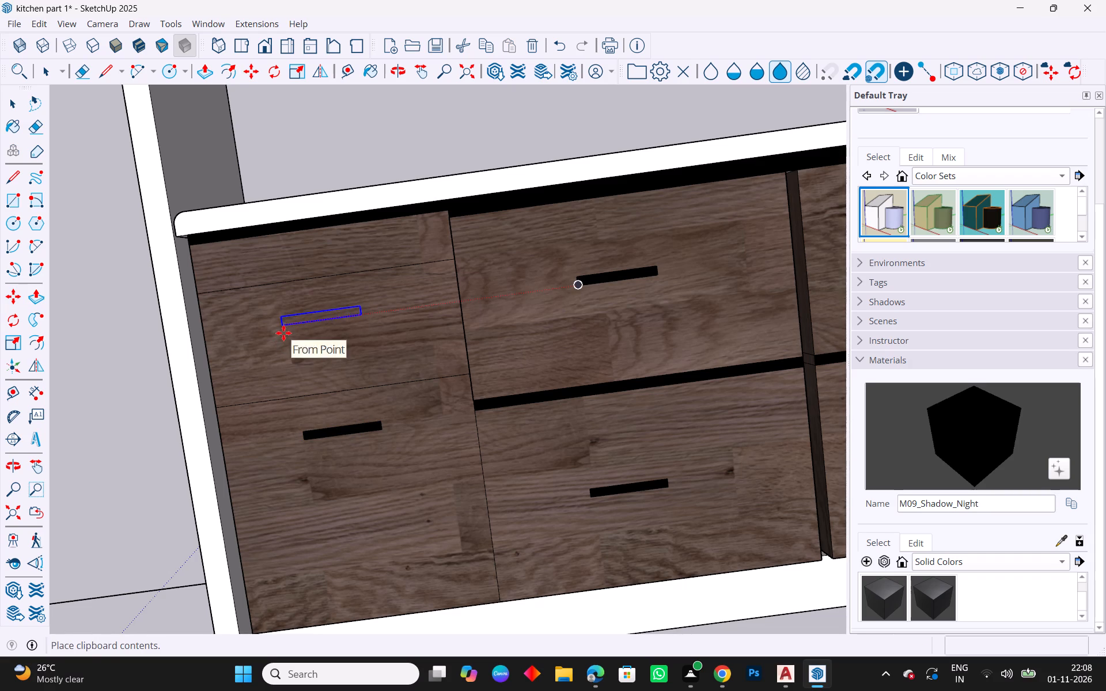
click(283, 333)
scroll(449, 353, down, 7)
key(Escape)
key(space)
key(Escape)
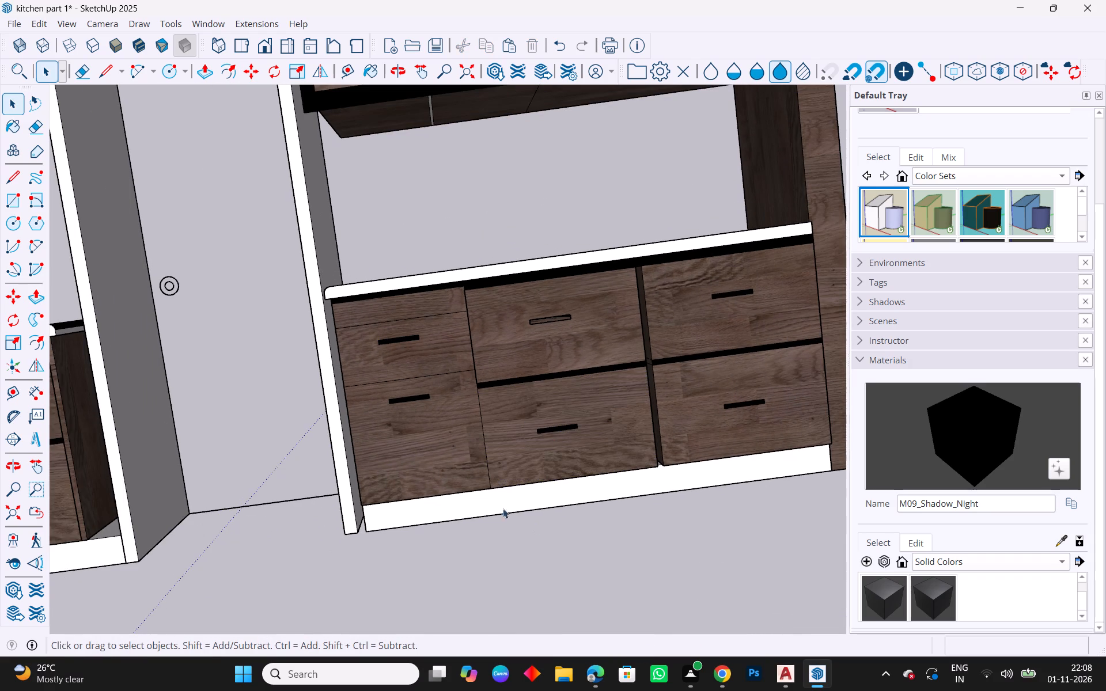
Examine the whole cabinet unit and its drawer handles from all around.
middle_drag(569, 451, 441, 469)
scroll(433, 464, down, 8)
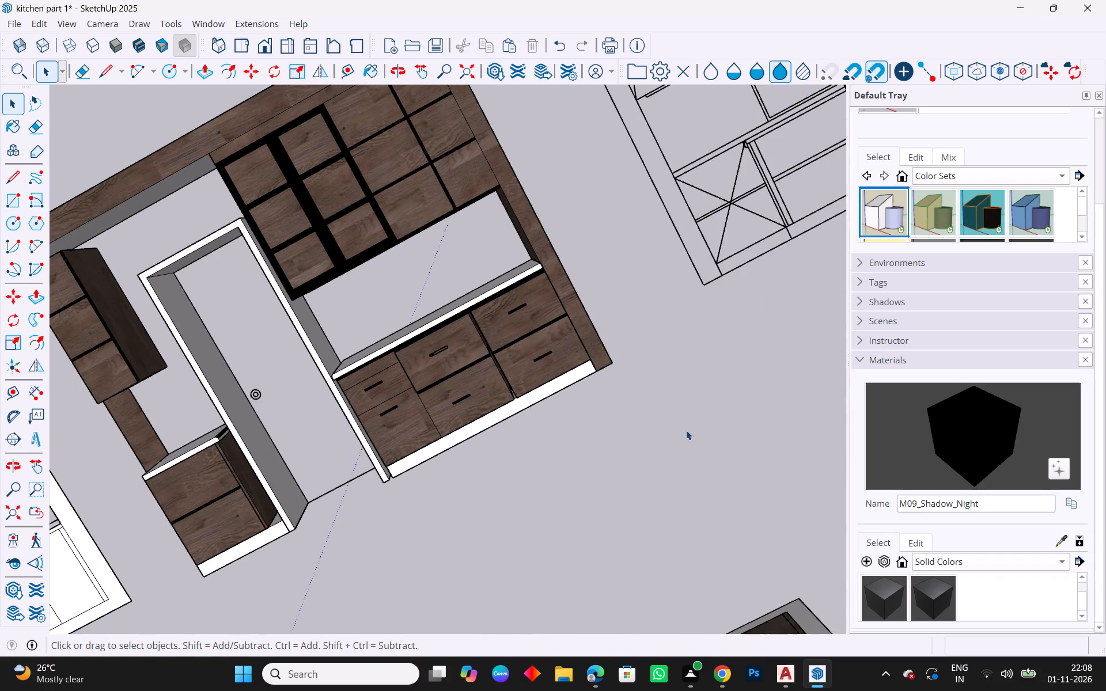
middle_drag(679, 439, 725, 320)
scroll(62, 299, down, 4)
middle_drag(90, 364, 291, 183)
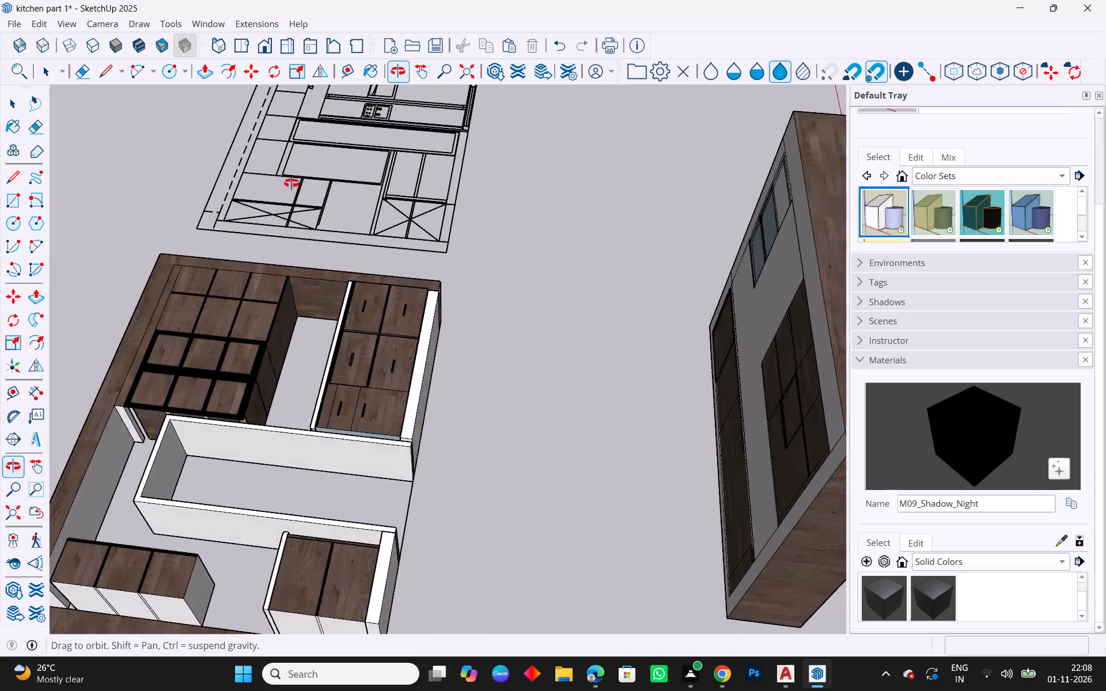
middle_drag(291, 183, 306, 175)
middle_drag(268, 538, 677, 488)
middle_drag(315, 537, 808, 568)
middle_drag(425, 510, 827, 557)
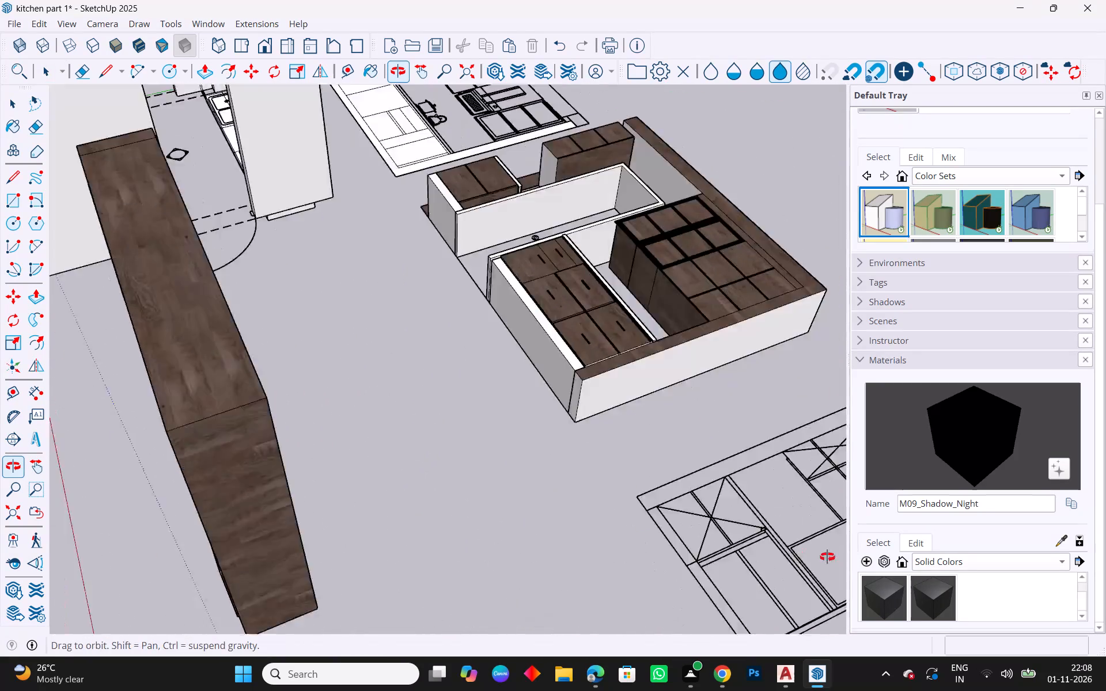
middle_drag(827, 557, 906, 553)
middle_drag(405, 305, 672, 366)
scroll(395, 130, up, 8)
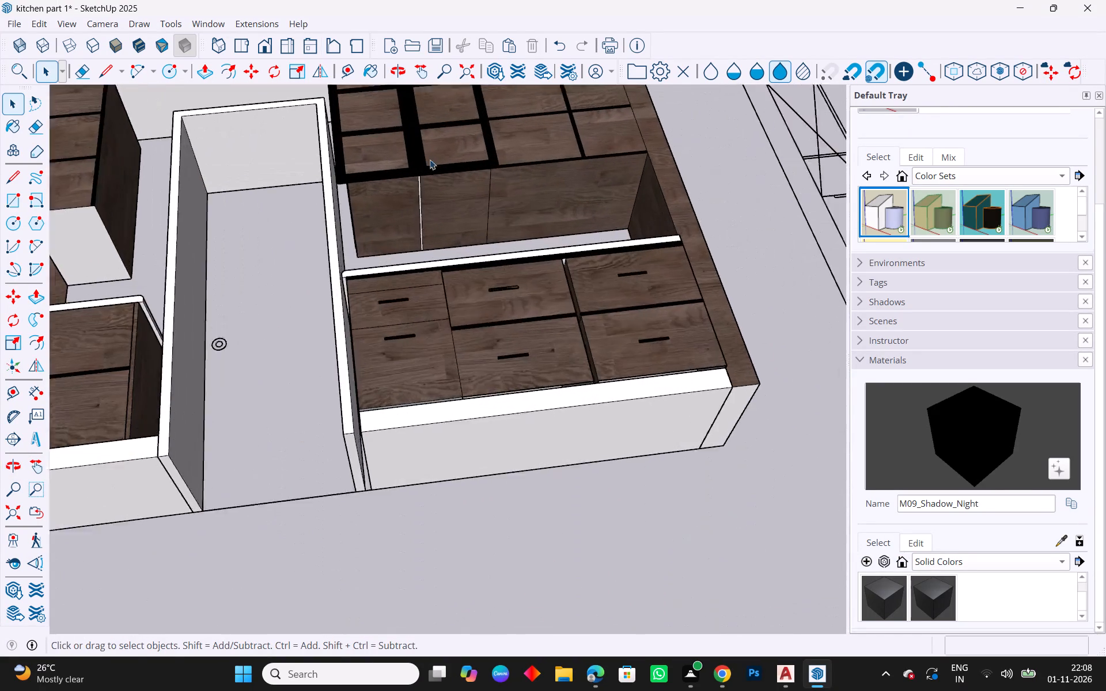
Remove the handle on the upper middle drawer front by deleting its black face and all four outline edges.
scroll(430, 160, up, 2)
middle_drag(507, 209, 515, 329)
scroll(575, 429, up, 4)
scroll(533, 390, up, 7)
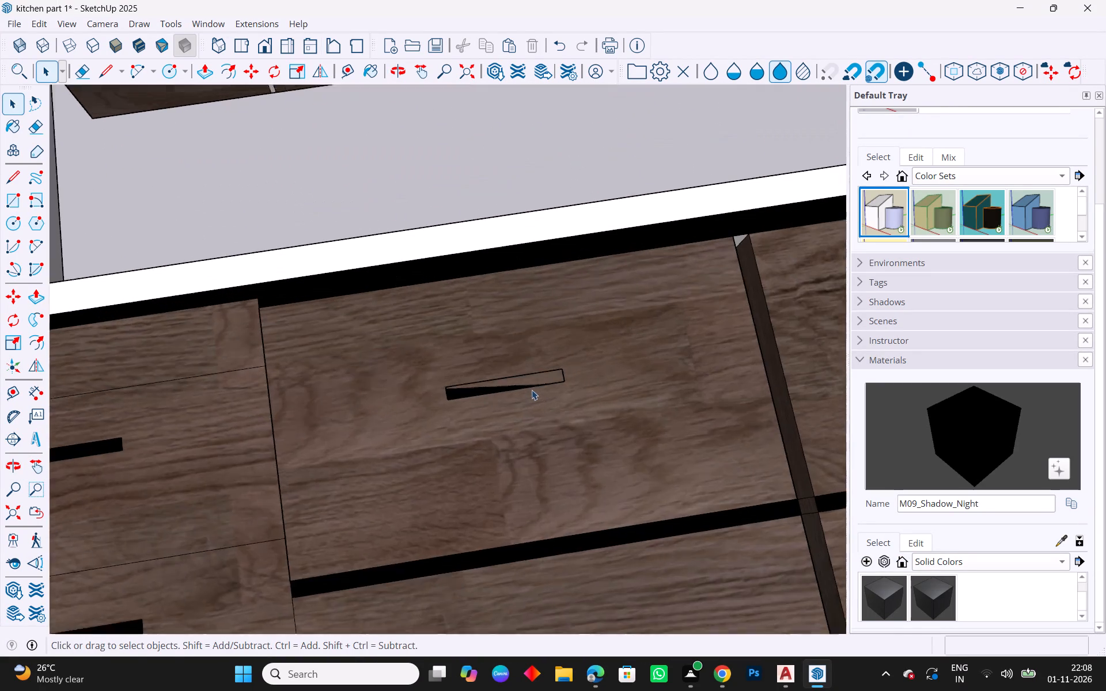
scroll(532, 390, up, 2)
click(531, 379)
key(Delete)
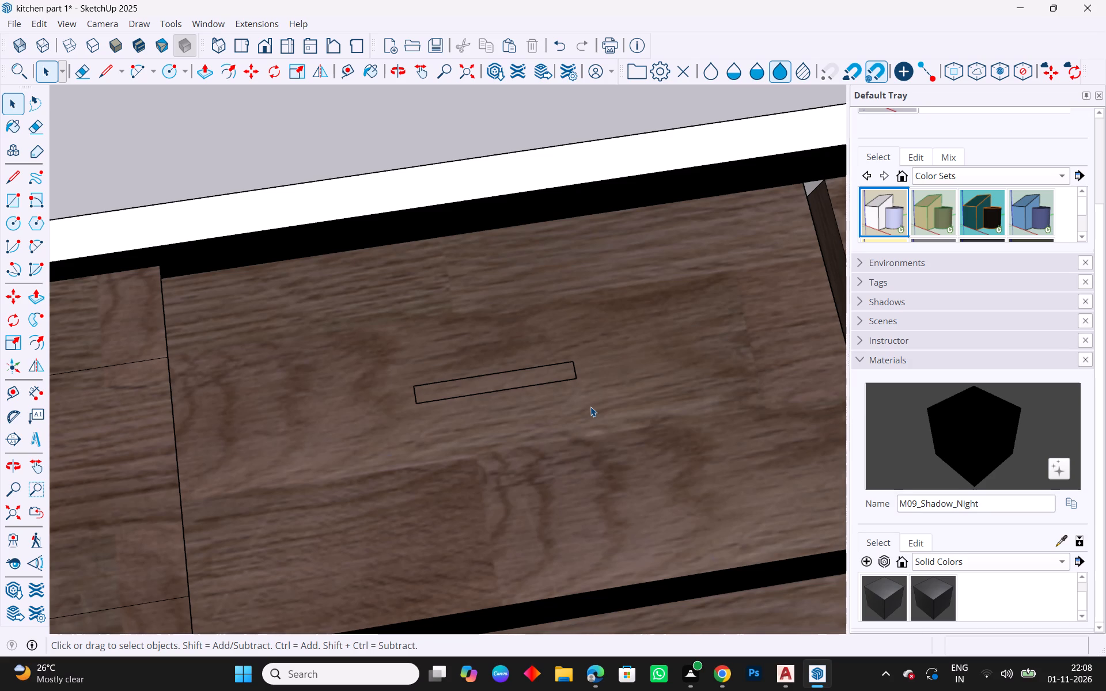
drag(550, 386, 550, 381)
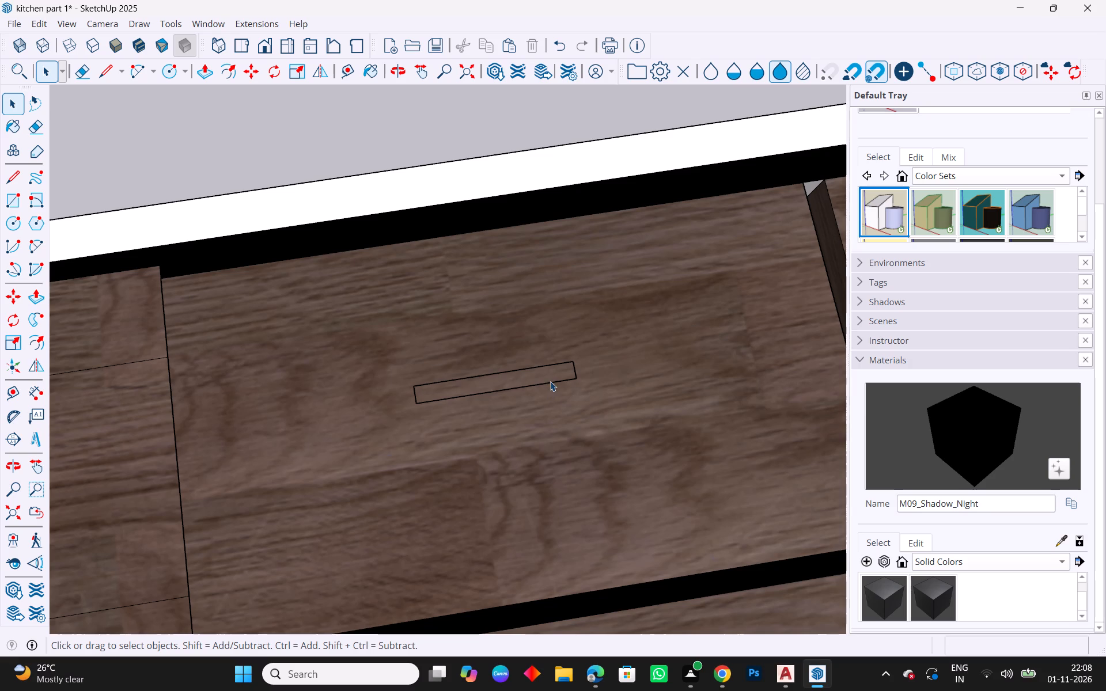
click(552, 384)
key(Delete)
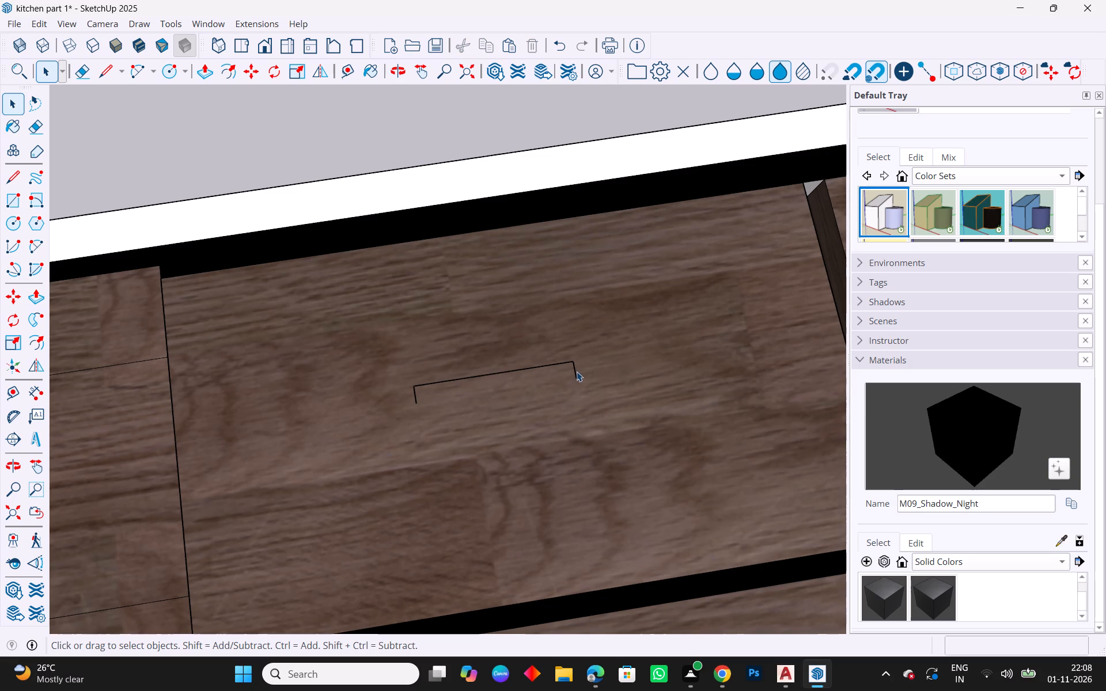
click(577, 371)
key(Delete)
click(545, 366)
key(Delete)
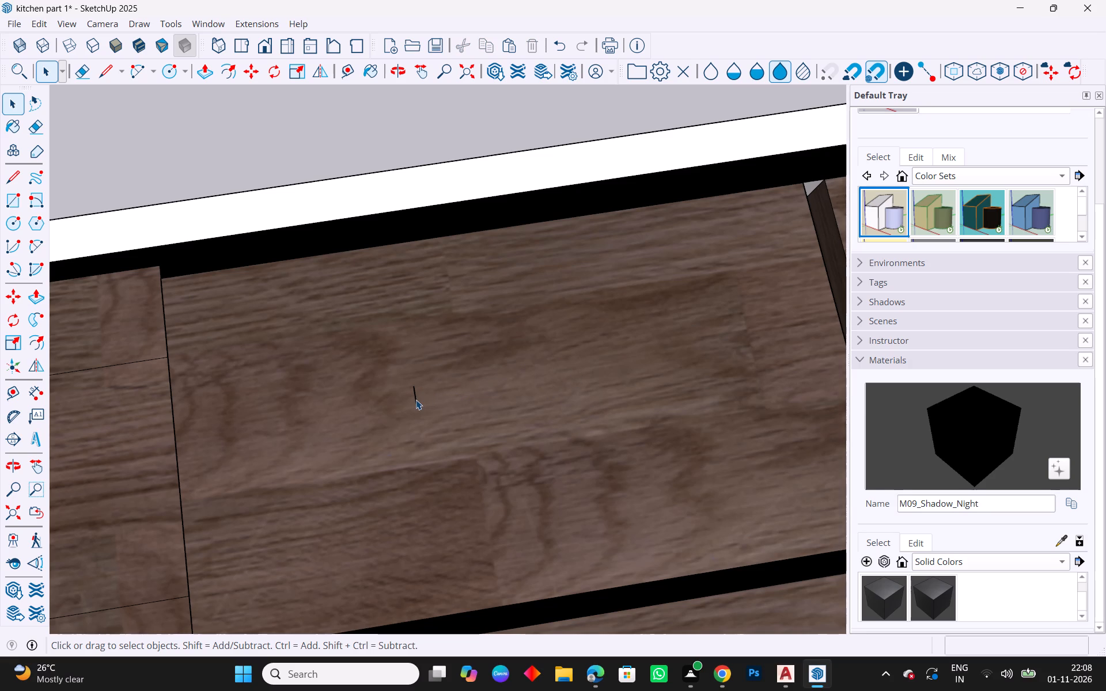
click(416, 400)
key(Delete)
Copy the upper left drawer's black handle onto the bare upper middle drawer front, above the lower middle handle.
scroll(400, 323, down, 11)
scroll(261, 410, up, 3)
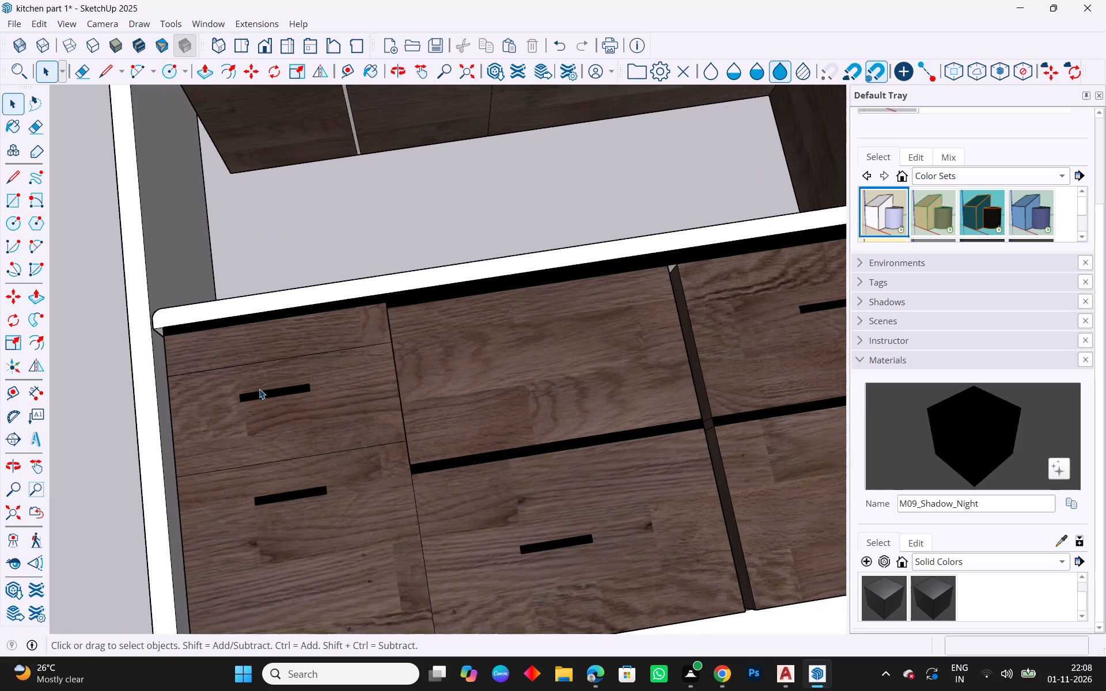
click(275, 390)
click(274, 394)
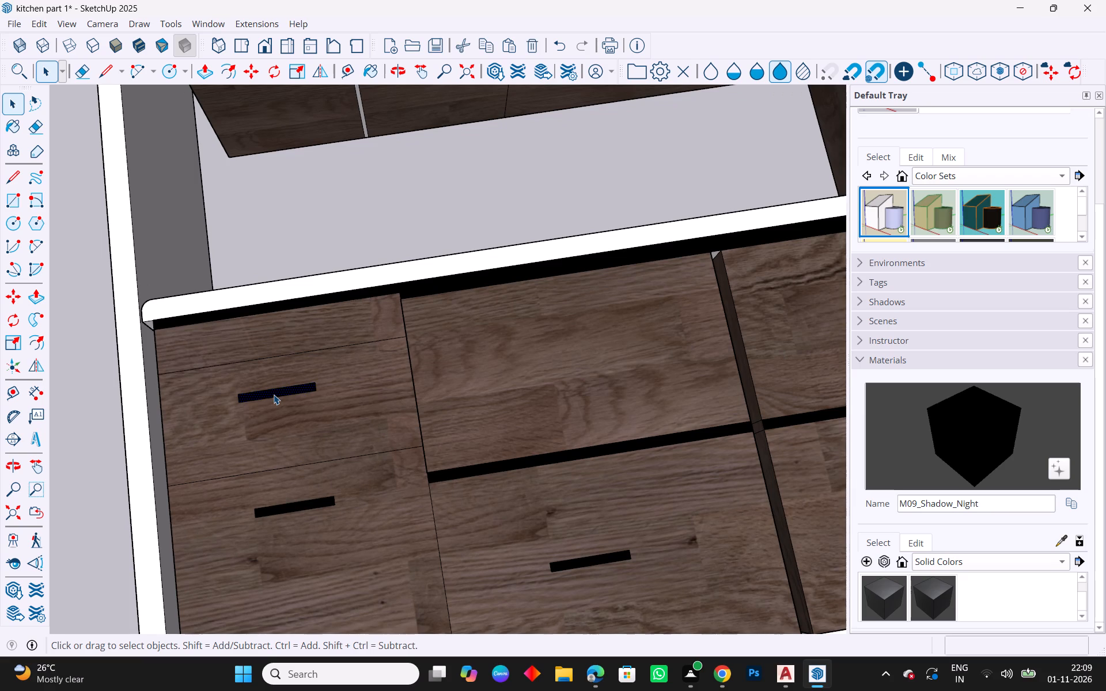
key(ctrl+c)
key(ctrl+v)
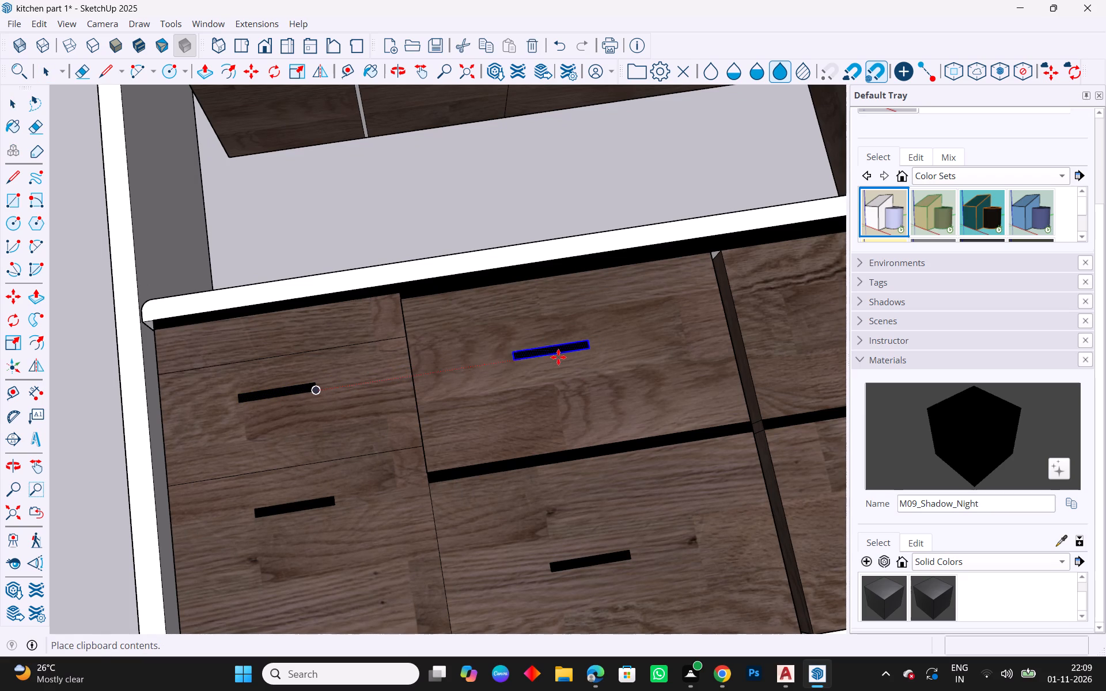
click(522, 355)
key(Escape)
key(space)
scroll(494, 376, down, 10)
key(Escape)
Remove the handle from the upper middle drawer front by deleting its black face and all its outline edges.
middle_drag(653, 489, 547, 560)
key(Escape)
scroll(528, 433, up, 5)
scroll(506, 432, down, 8)
scroll(529, 492, up, 4)
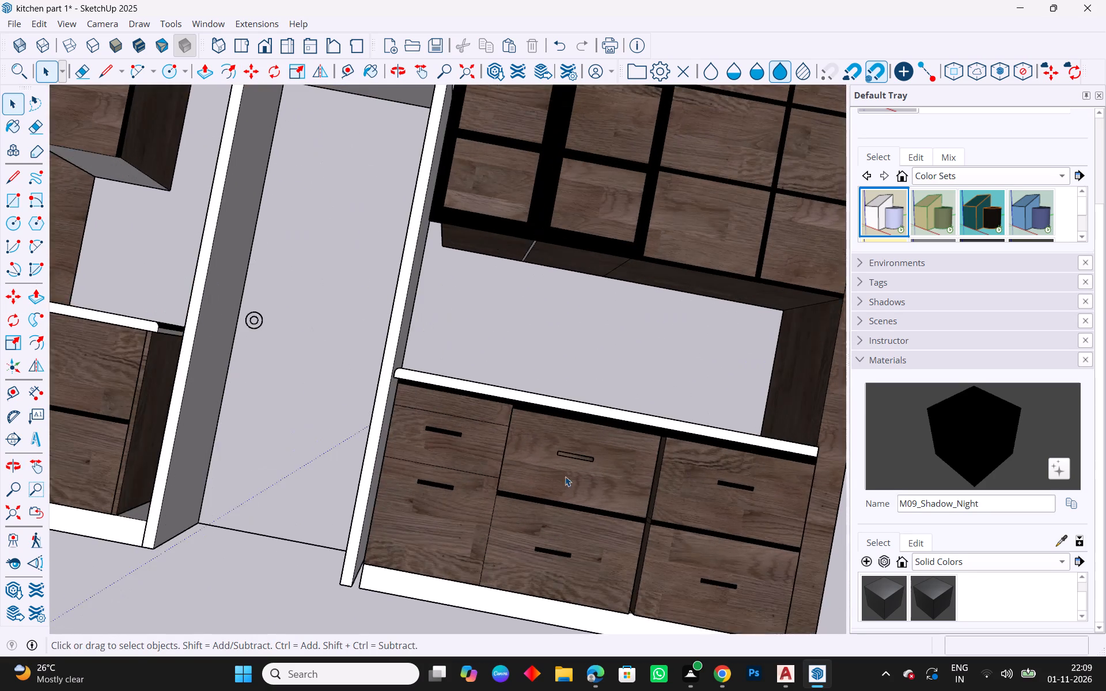
scroll(565, 476, up, 16)
click(581, 441)
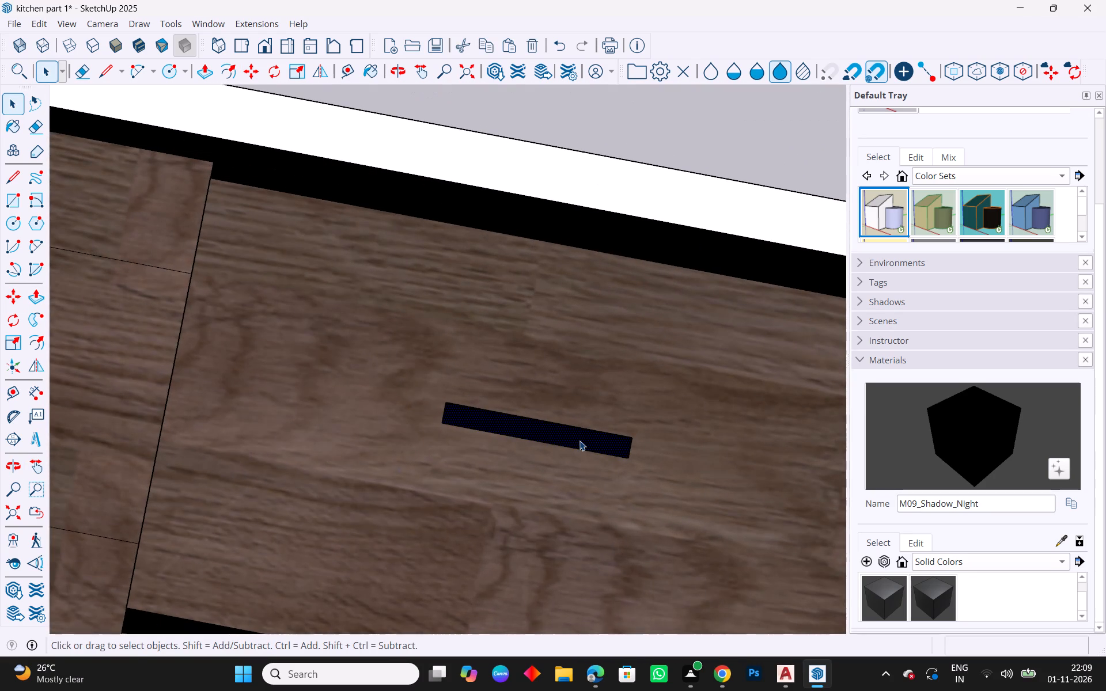
key(Delete)
scroll(575, 446, down, 10)
click(509, 426)
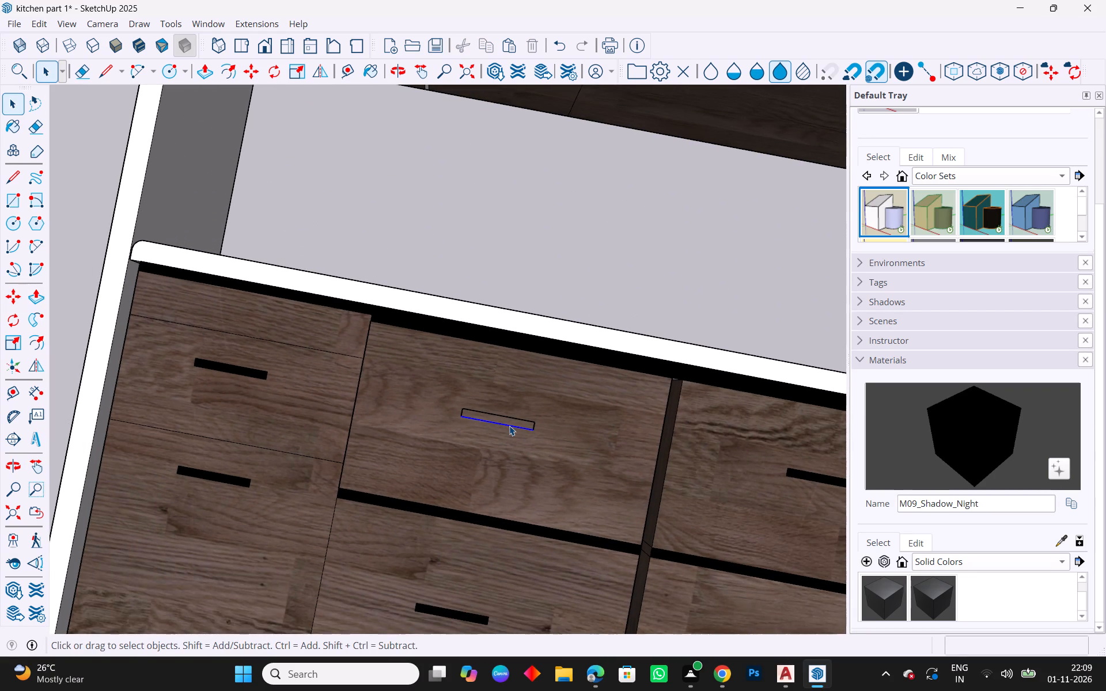
key(Delete)
scroll(509, 426, up, 4)
click(532, 417)
key(Delete)
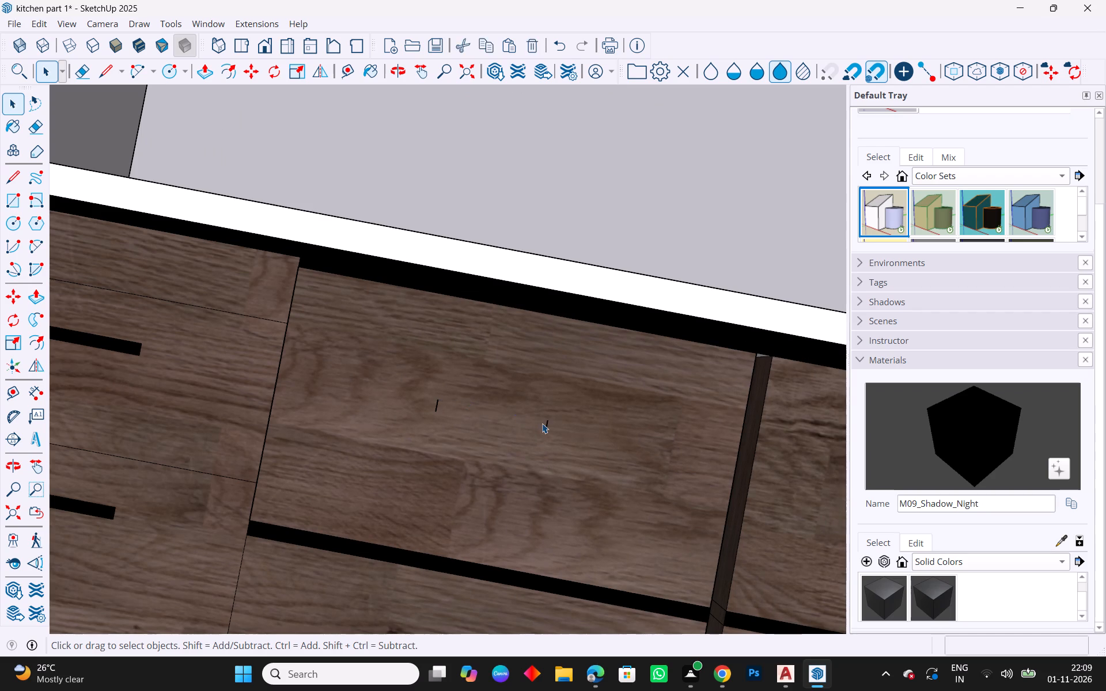
click(546, 428)
key(Delete)
click(435, 408)
key(Delete)
Copy the upper right drawer's black handle onto the bare upper middle drawer front.
scroll(403, 408, down, 9)
scroll(675, 461, up, 4)
click(687, 461)
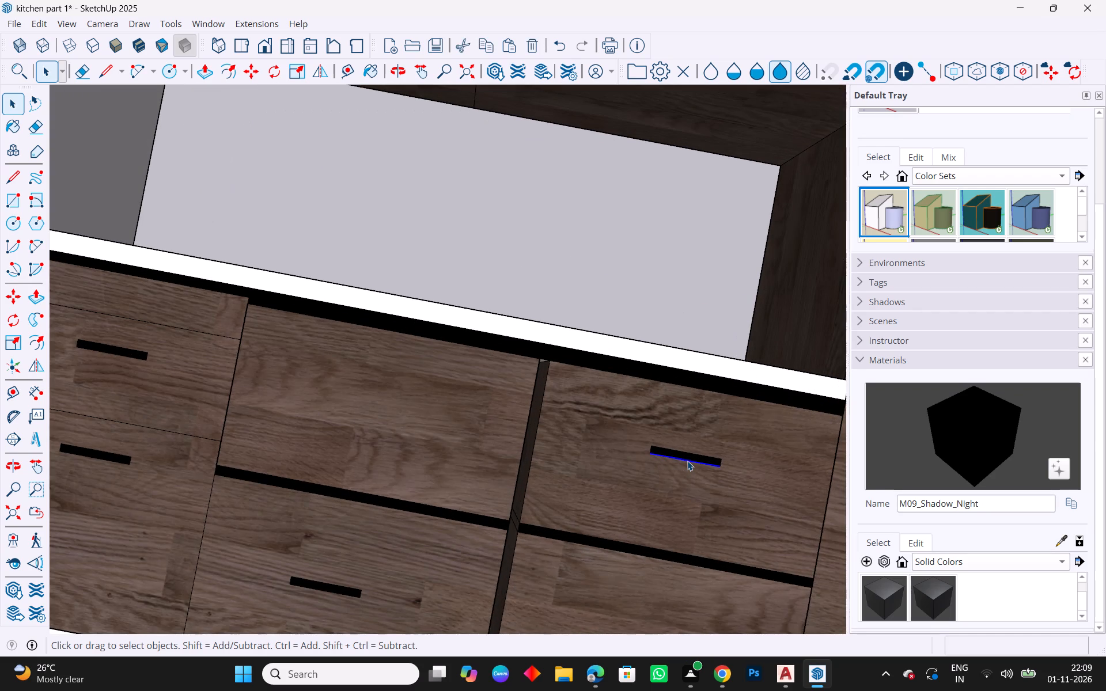
click(691, 455)
click(689, 458)
key(ctrl+c)
key(ctrl+v)
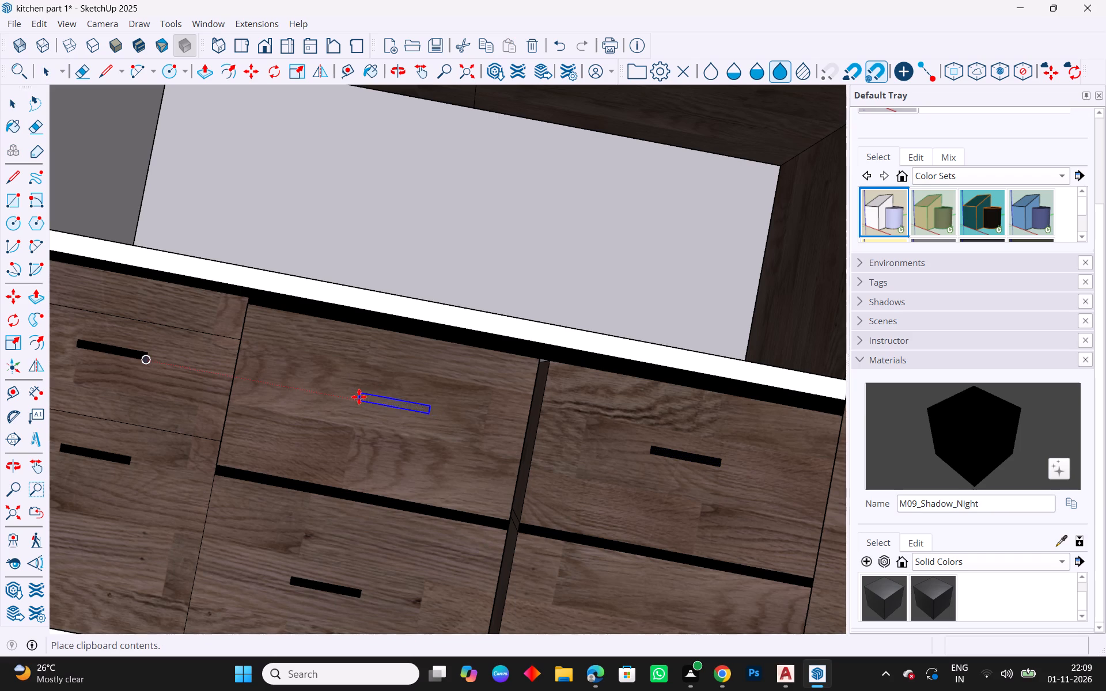
click(358, 395)
key(Escape)
key(space)
scroll(410, 417, down, 4)
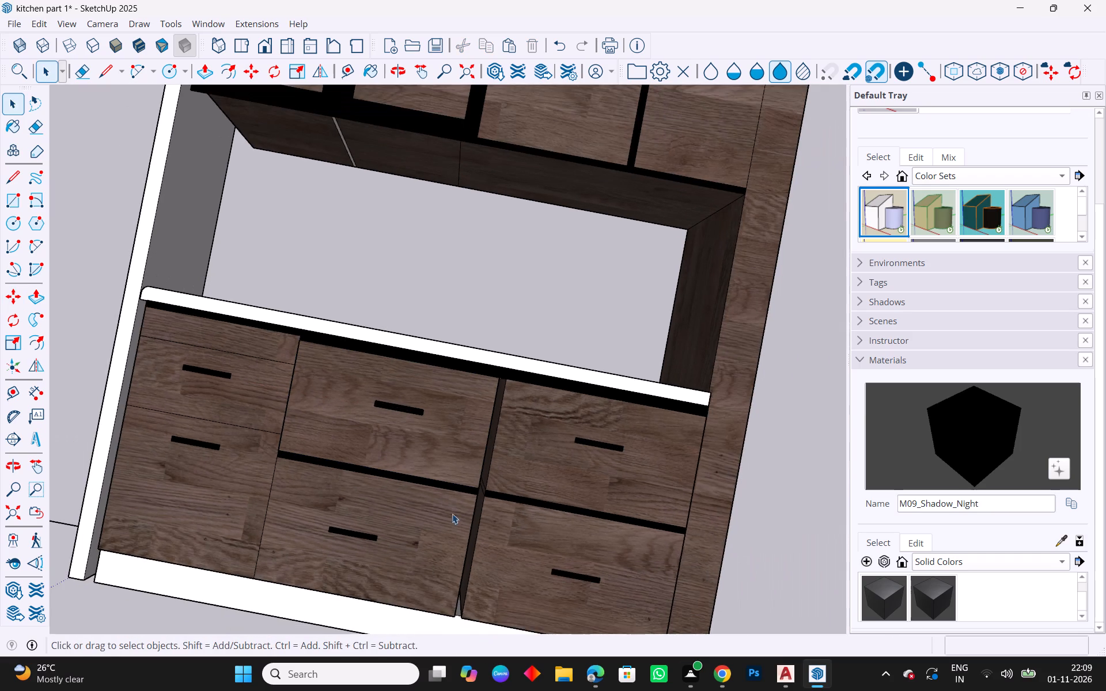
Paste a copy of the black handle onto the bottom door of the wall cabinet's leftmost column.
middle_drag(505, 552, 678, 522)
scroll(525, 508, down, 5)
middle_drag(647, 332, 665, 394)
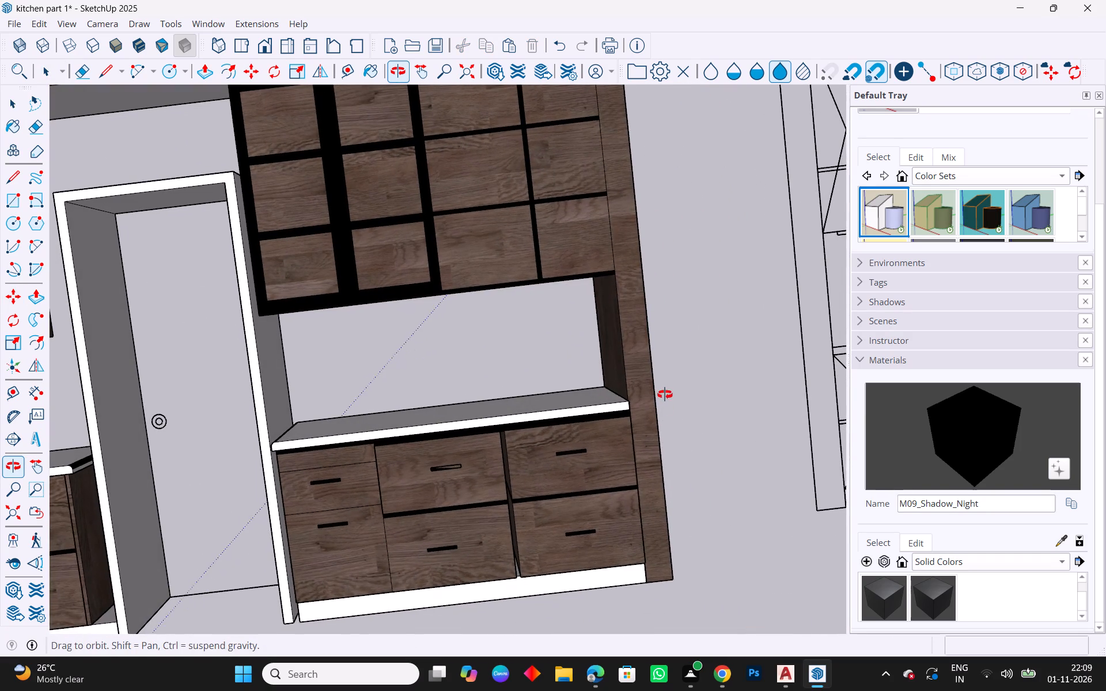
middle_drag(665, 394, 664, 417)
scroll(352, 261, down, 5)
scroll(336, 347, up, 5)
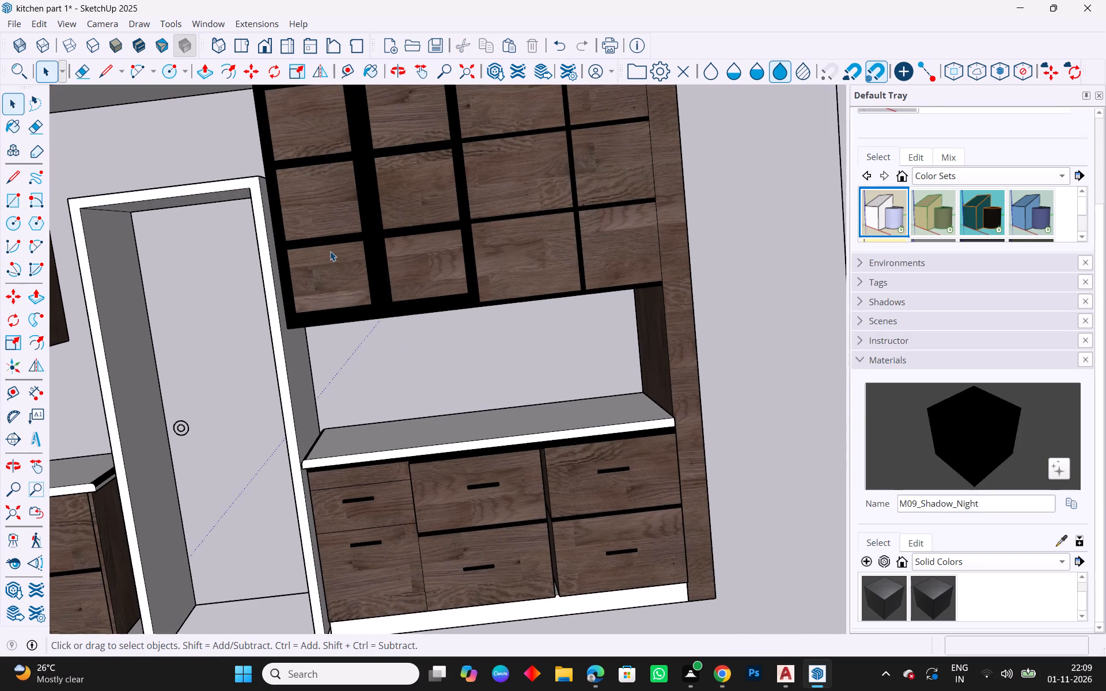
key(ctrl+v)
scroll(312, 278, up, 4)
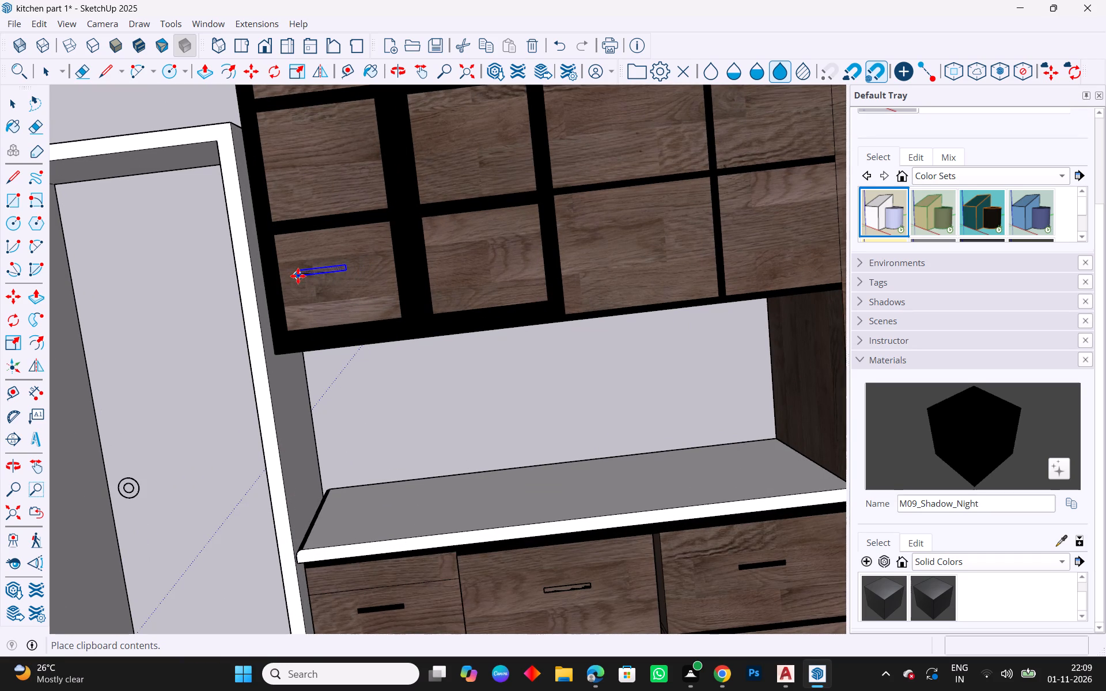
click(298, 276)
key(Escape)
key(space)
Rotate the pasted handle upright about its lower right corner, in the plane of the cabinet door.
scroll(317, 272, up, 4)
click(334, 270)
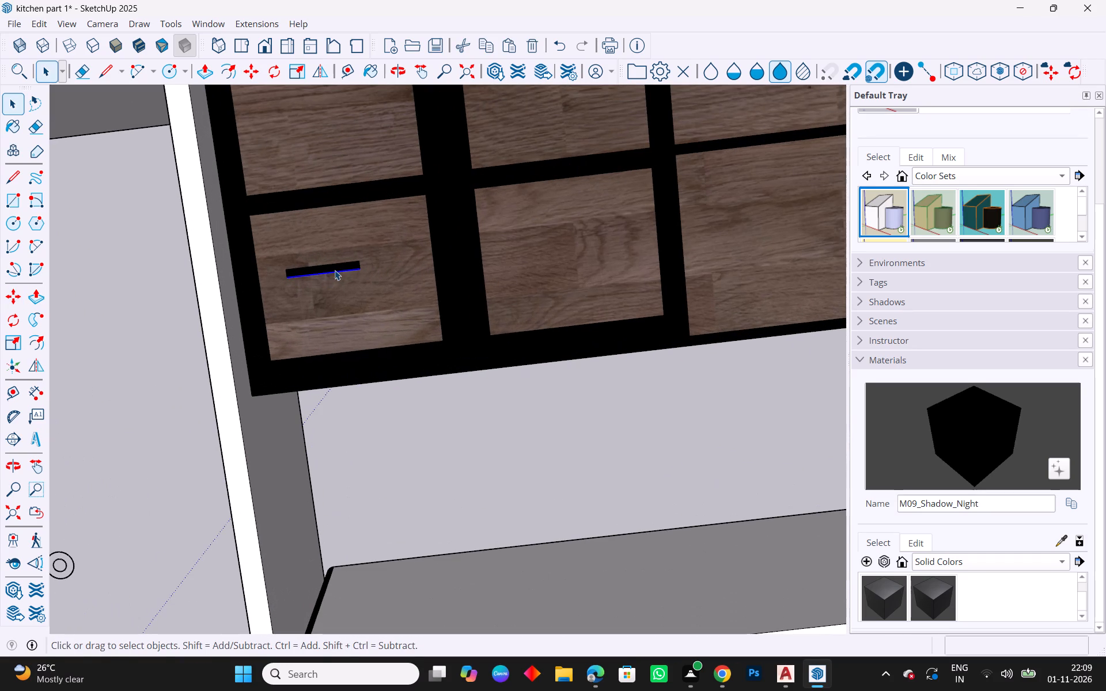
click(338, 269)
click(6, 320)
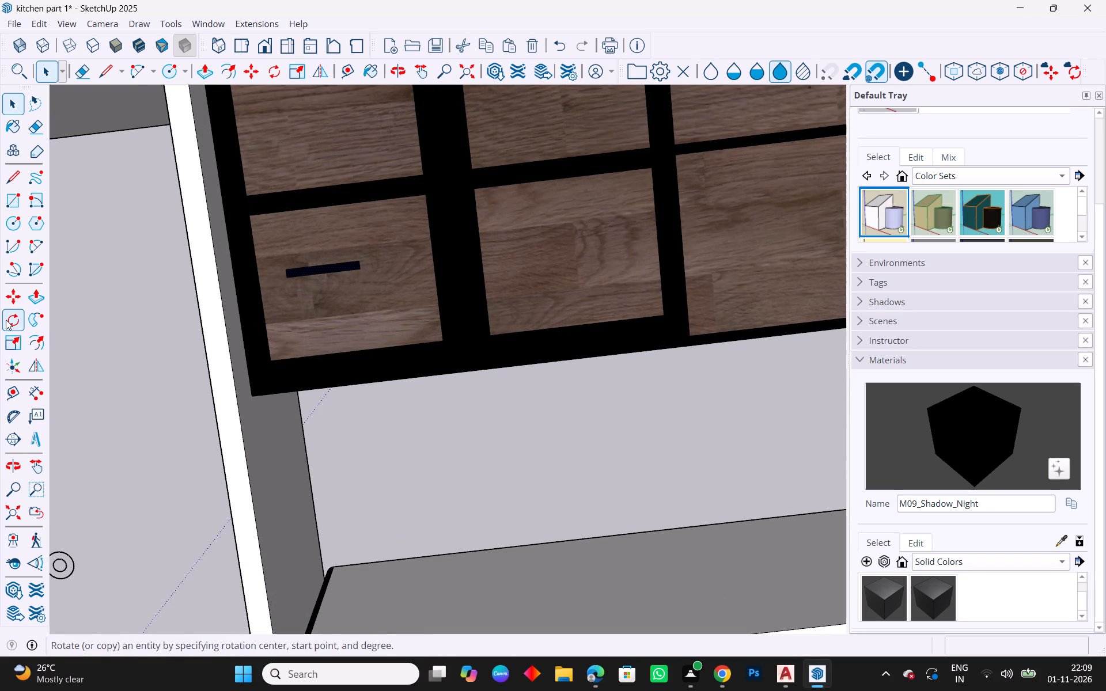
scroll(354, 300, up, 5)
click(364, 249)
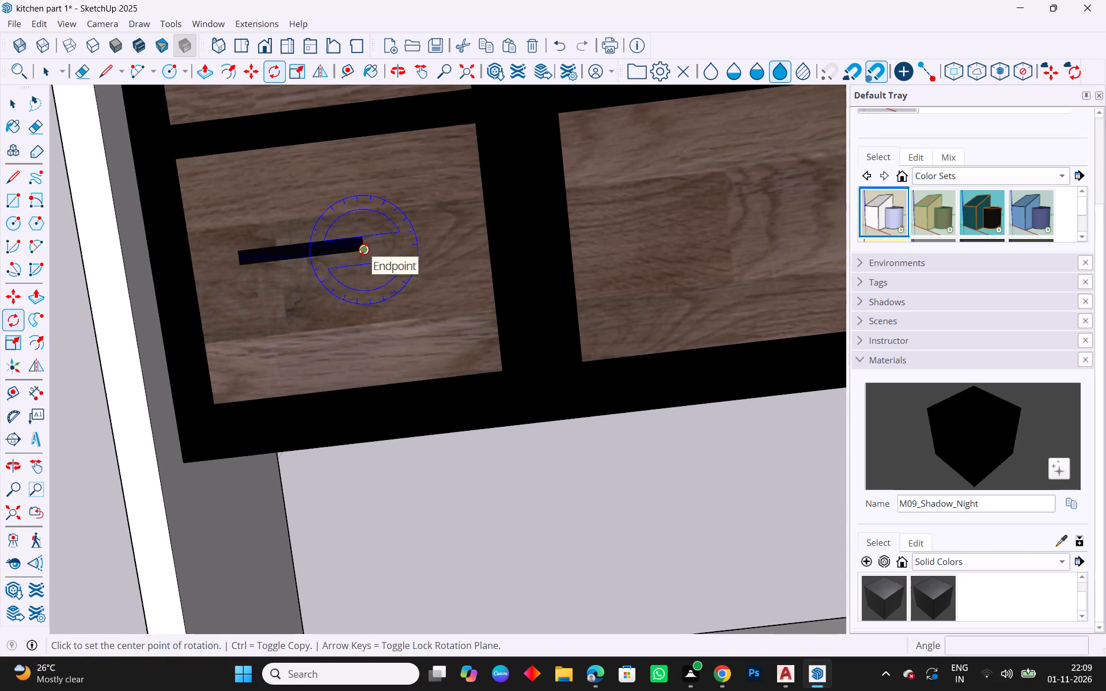
click(301, 259)
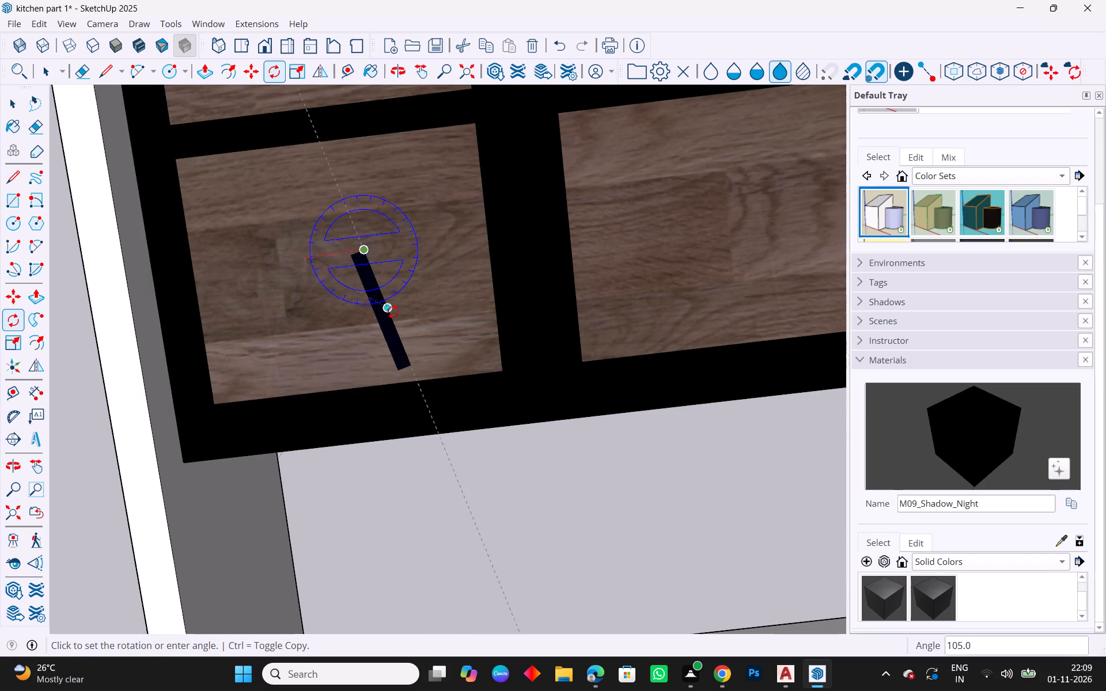
click(377, 314)
key(Escape)
key(space)
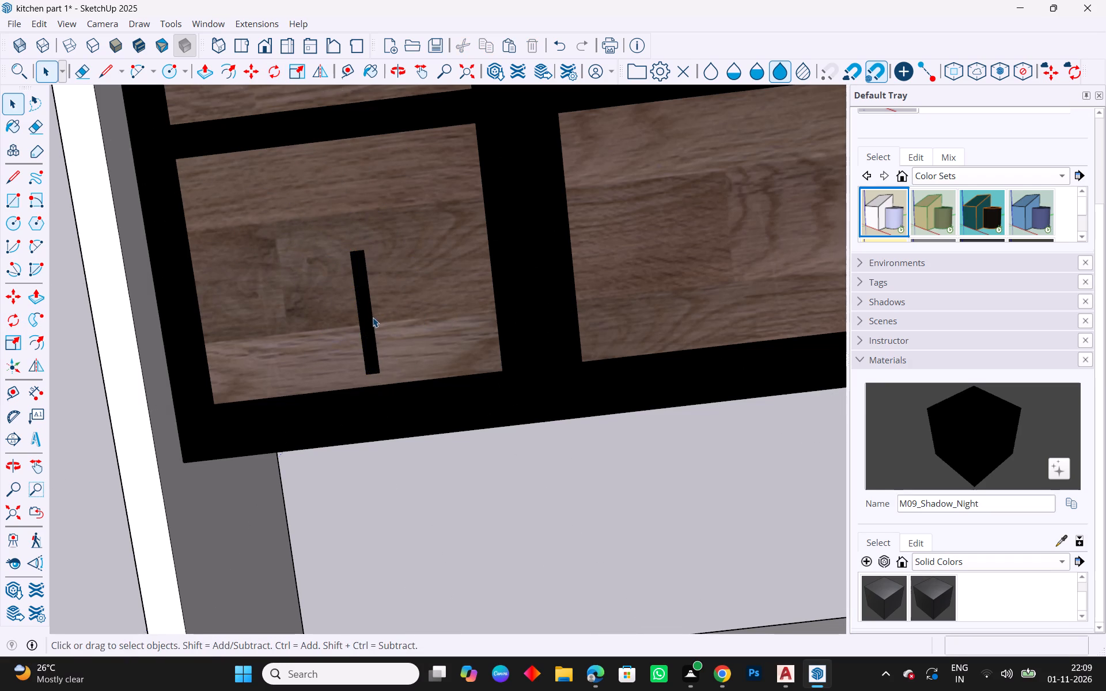
Move the upright handle close to the left edge of the bottom left wall cabinet door.
click(369, 320)
key(m)
click(363, 362)
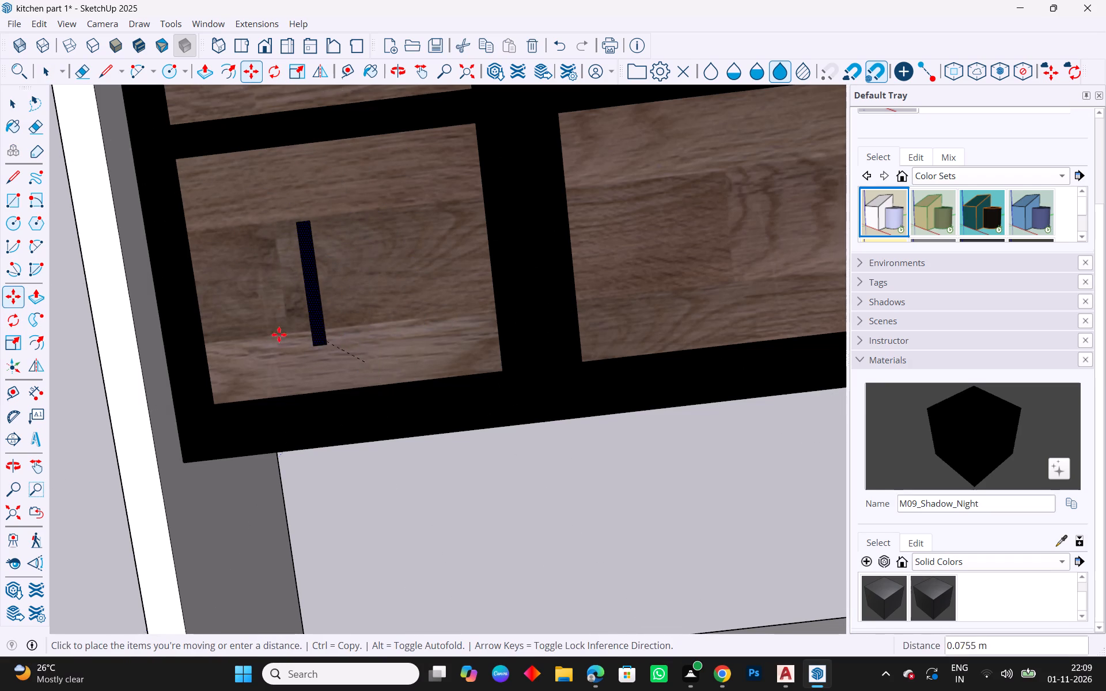
click(231, 332)
key(Escape)
scroll(340, 322, down, 8)
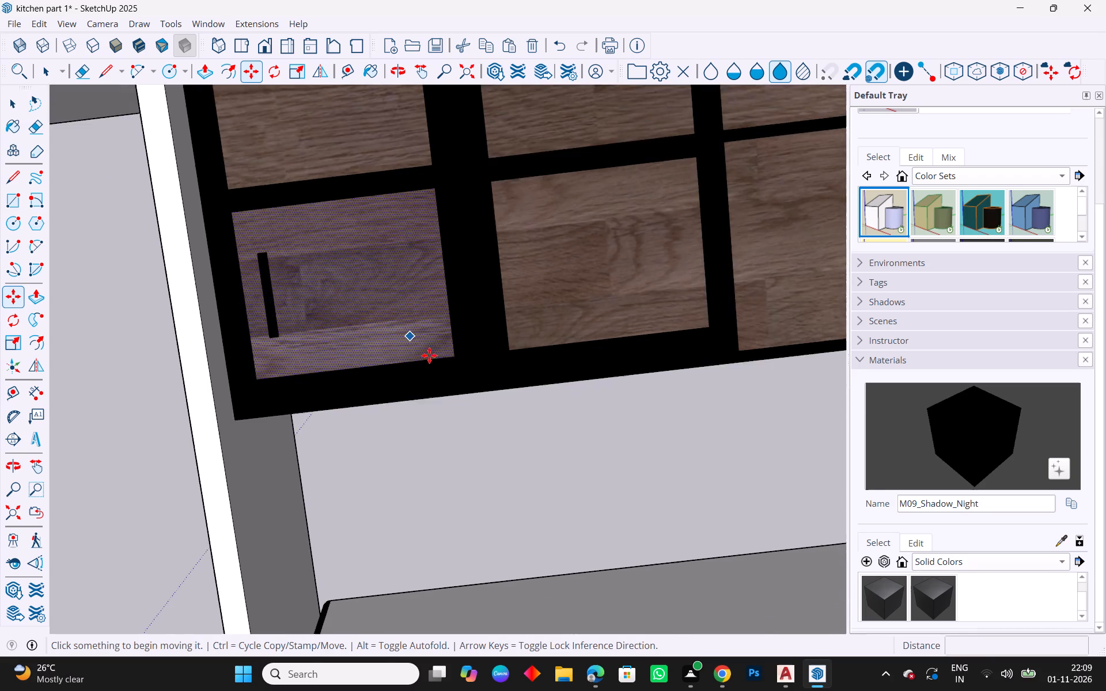
key(Escape)
key(space)
Shorten the upright handle by scaling its height to about 0.78 from the top end.
scroll(317, 313, up, 4)
click(317, 315)
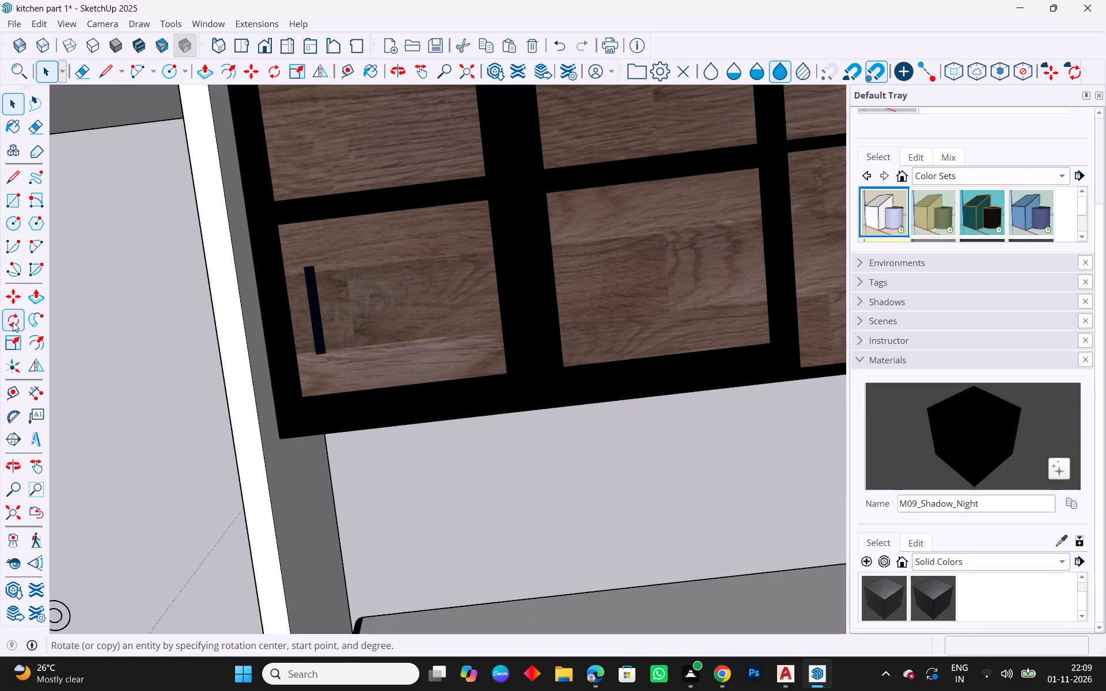
click(12, 340)
scroll(328, 289, up, 11)
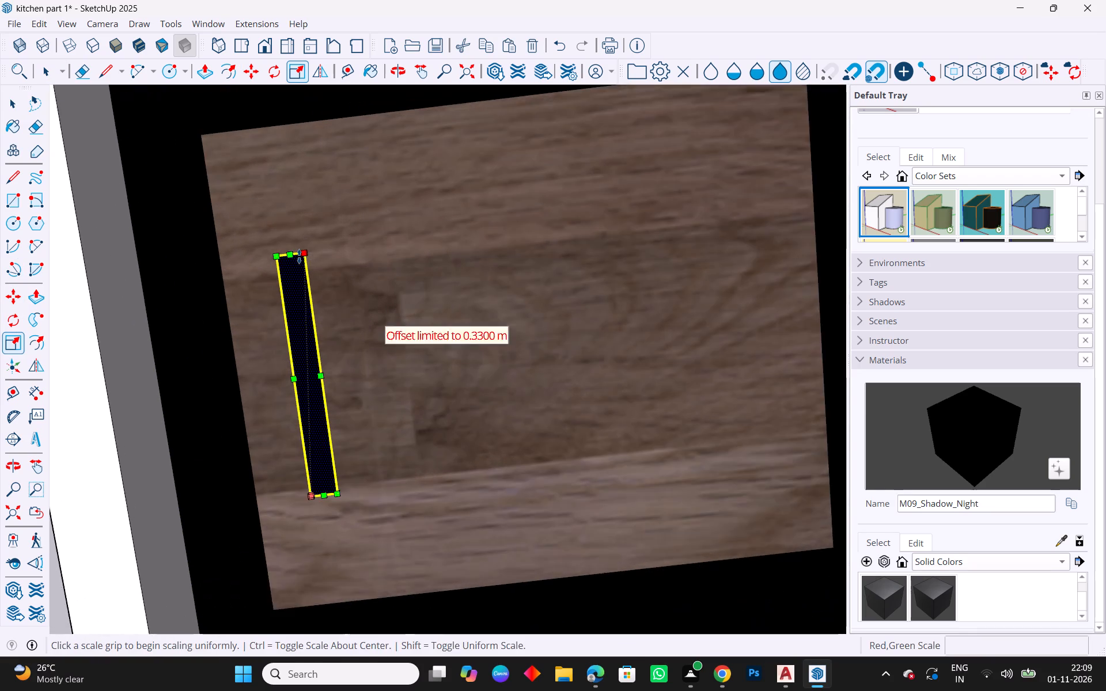
drag(291, 255, 300, 314)
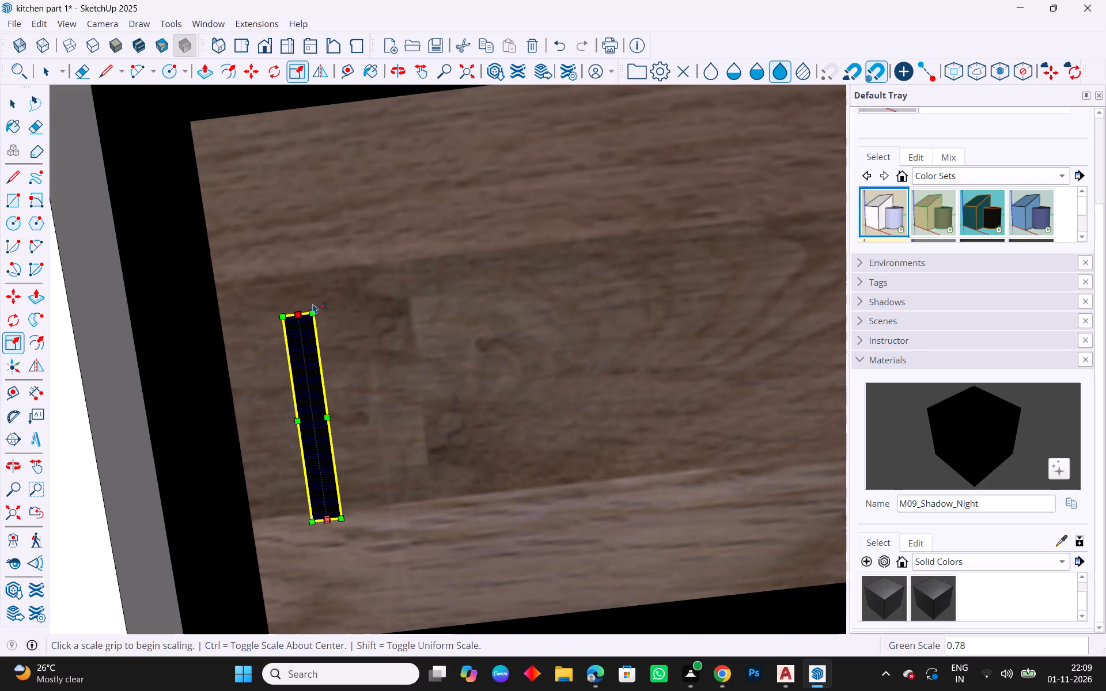
scroll(414, 265, down, 12)
key(Escape)
key(space)
Copy the shortened upright handle onto the middle and top doors of the leftmost wall cabinet column, near their left edges.
scroll(384, 328, up, 4)
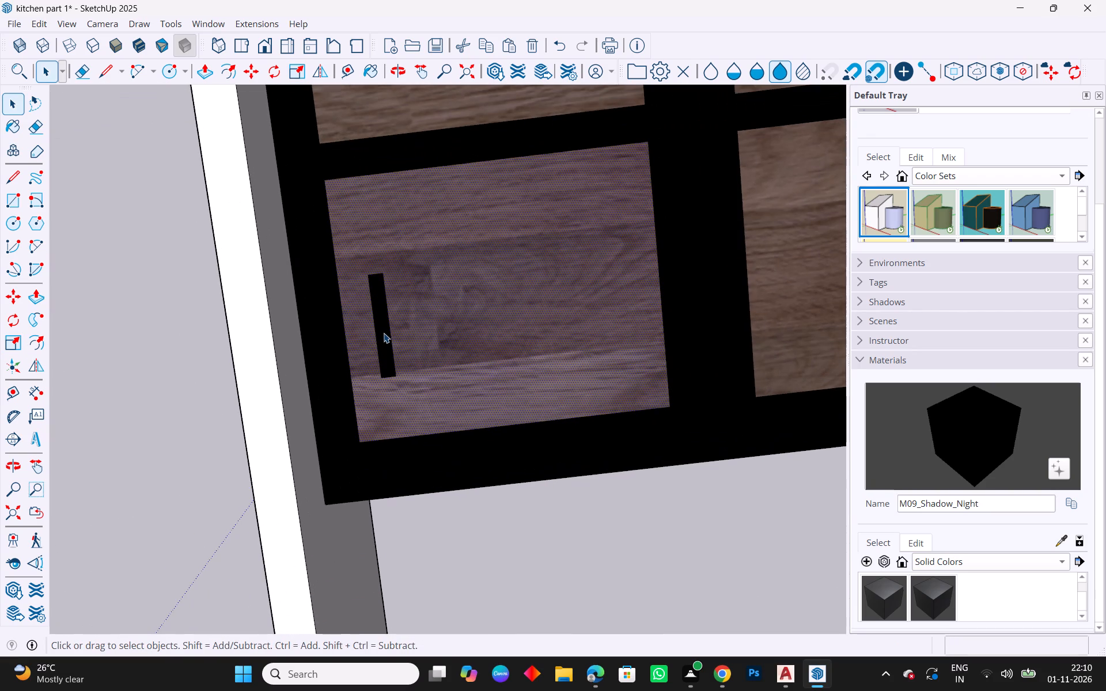
click(384, 333)
key(ctrl+c)
scroll(441, 402, down, 5)
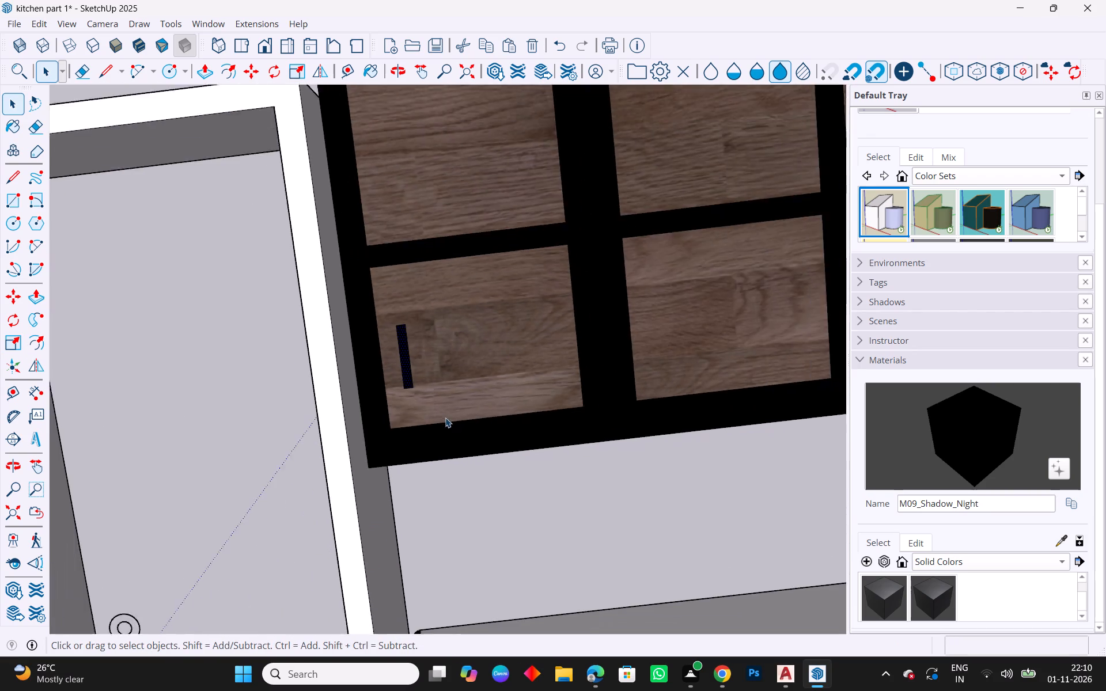
scroll(445, 417, down, 4)
scroll(415, 223, up, 5)
key(ctrl+v)
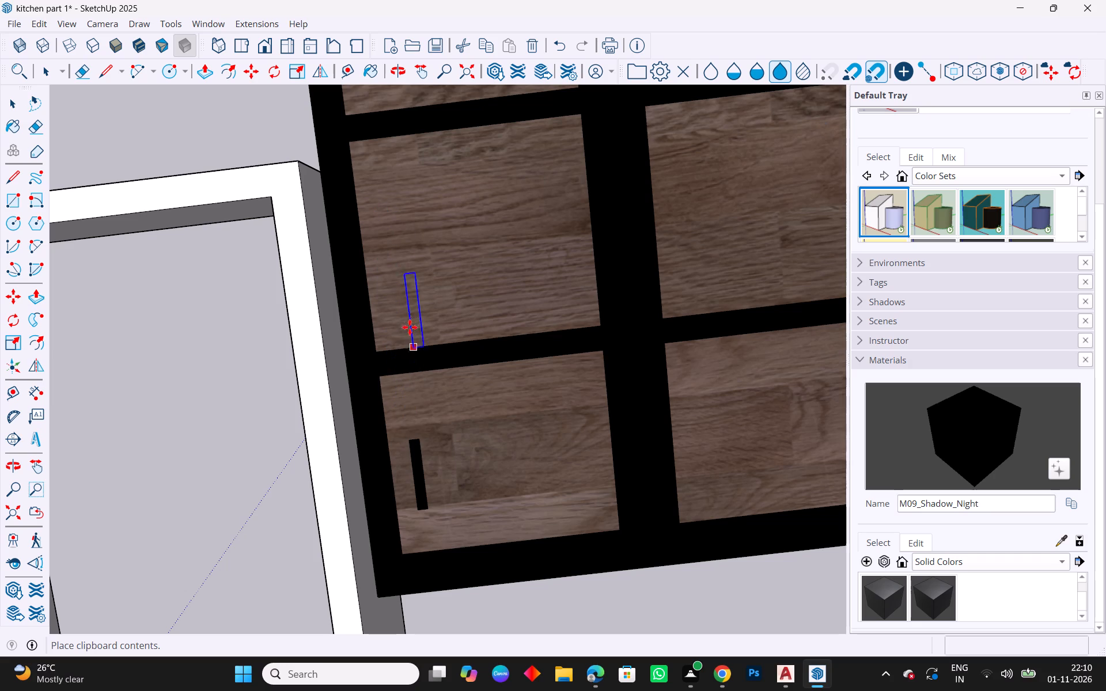
click(389, 286)
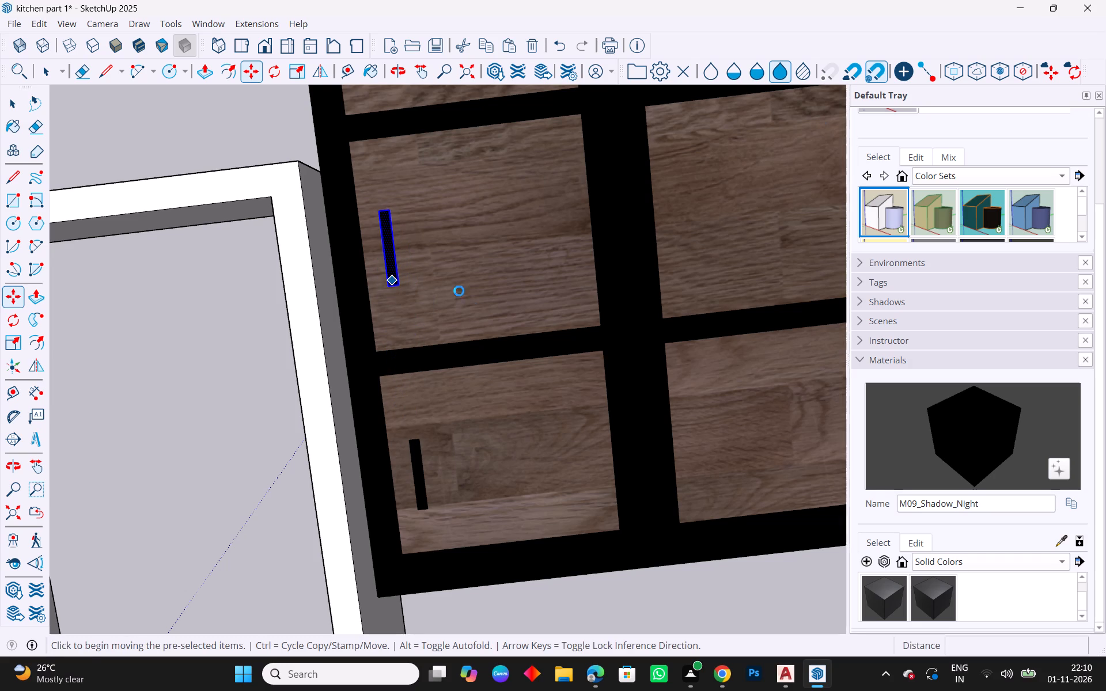
scroll(473, 307, down, 4)
scroll(423, 253, down, 8)
scroll(424, 185, up, 3)
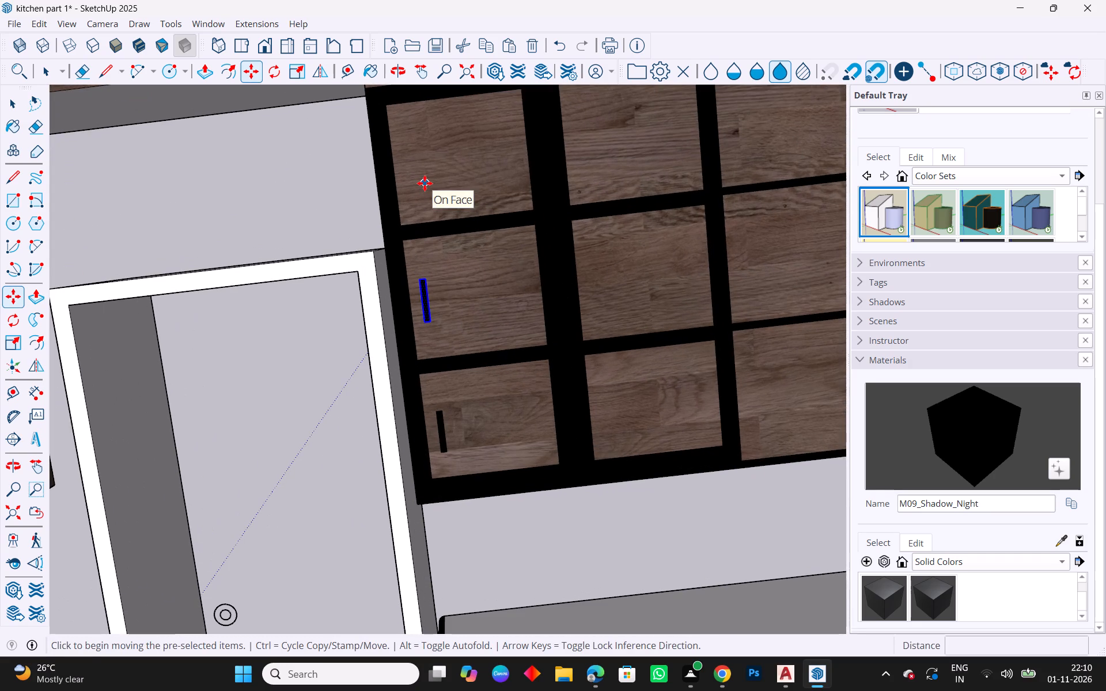
key(ctrl+v)
click(406, 186)
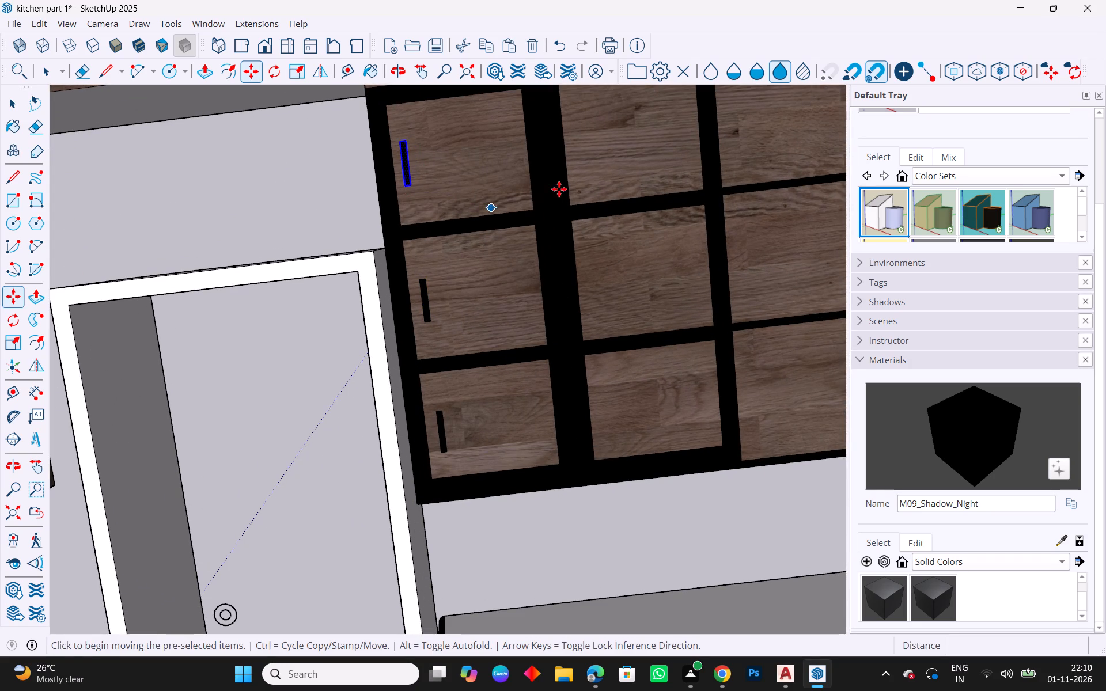
Paste the upright handle onto the top, middle and bottom doors of the second wall cabinet column, near their left edges.
key(ctrl+v)
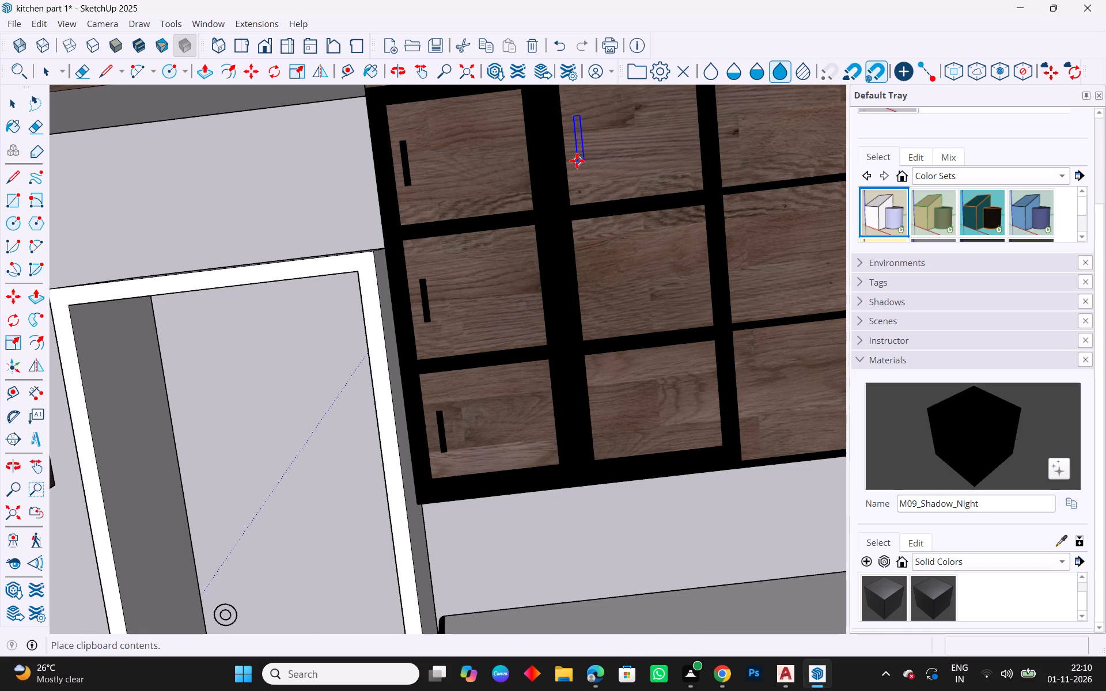
click(578, 162)
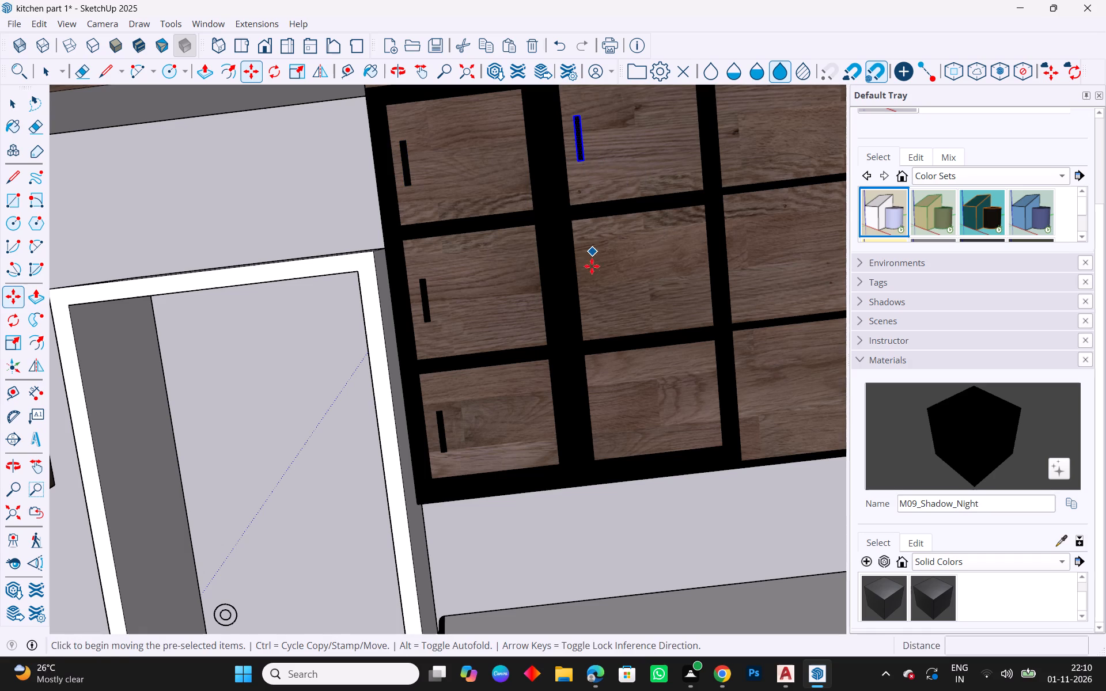
key(ctrl+v)
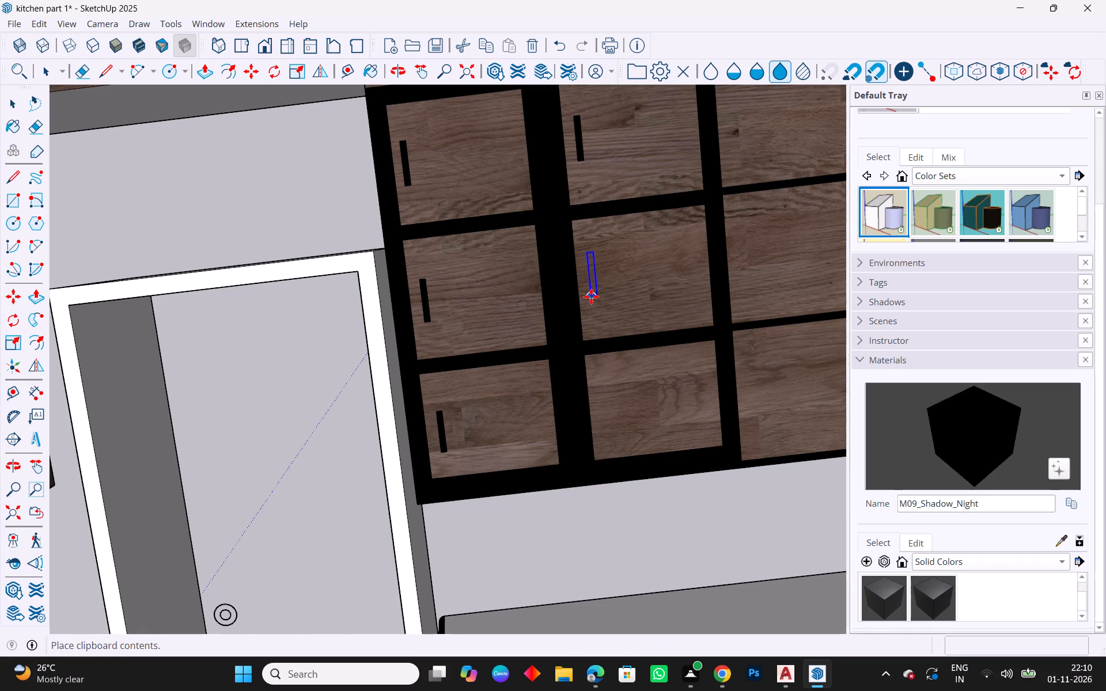
click(589, 304)
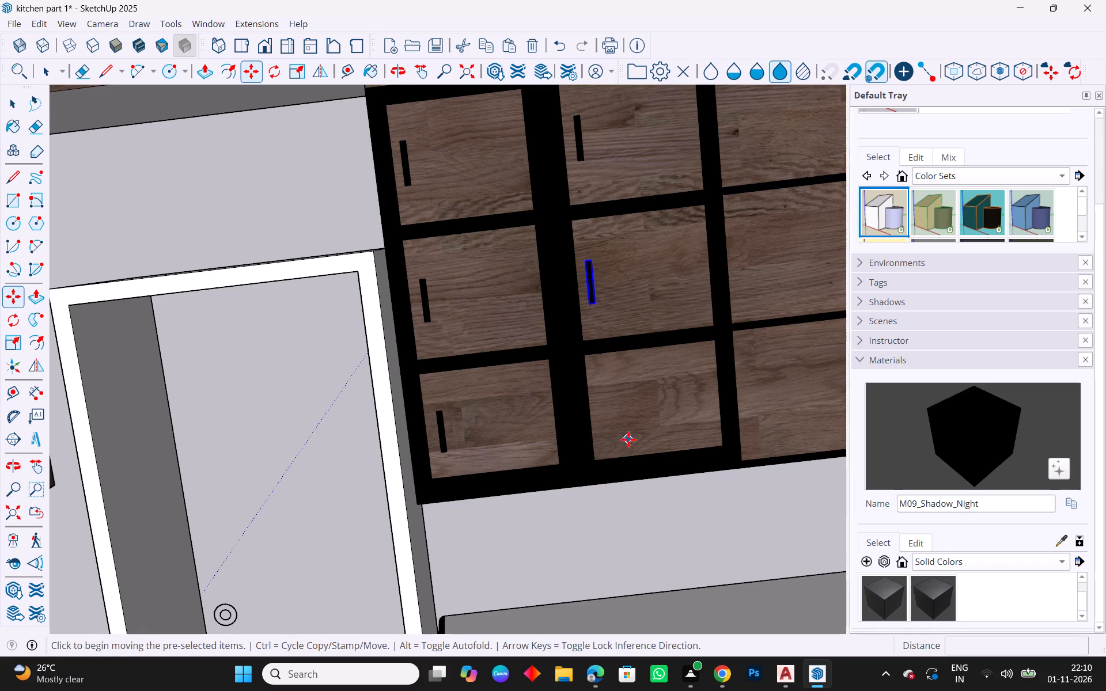
key(ctrl+v)
click(601, 430)
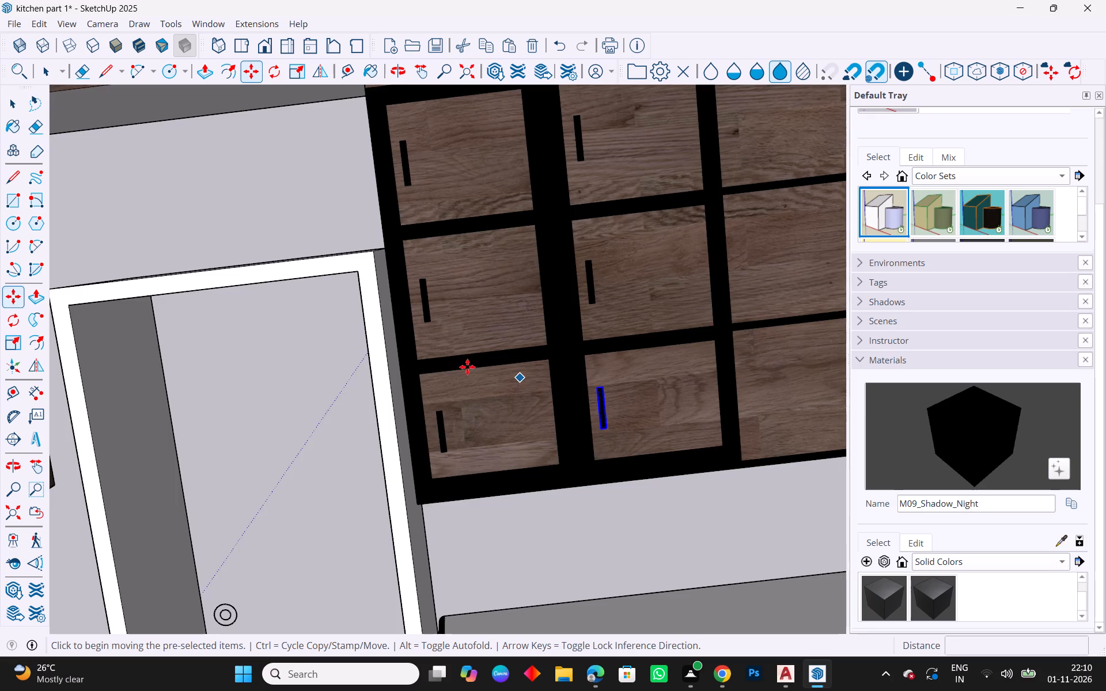
Paste the upright handle onto the top door of the third wall cabinet column, near its right edge.
scroll(467, 367, down, 5)
key(ctrl+v)
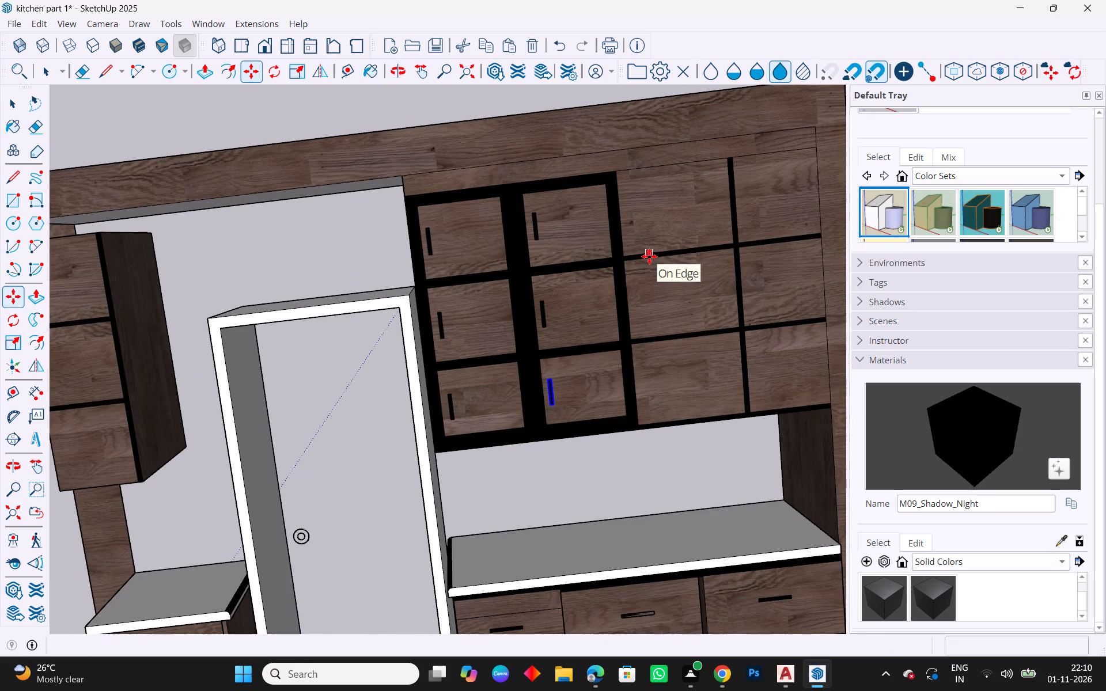
scroll(672, 222, up, 2)
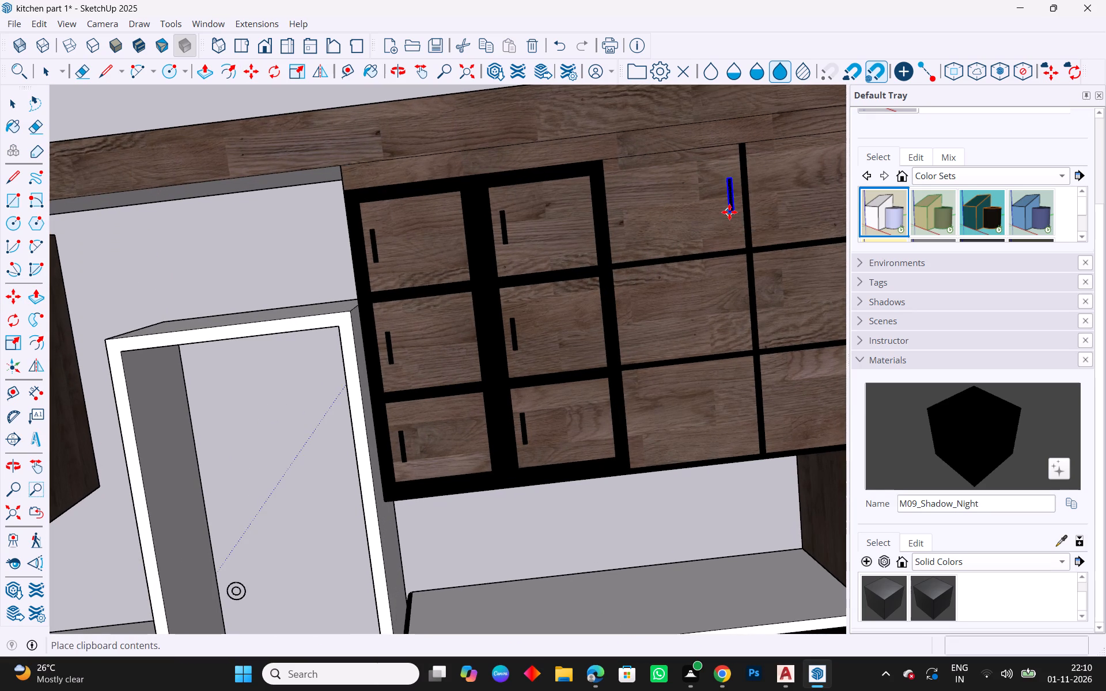
click(729, 212)
scroll(762, 200, up, 9)
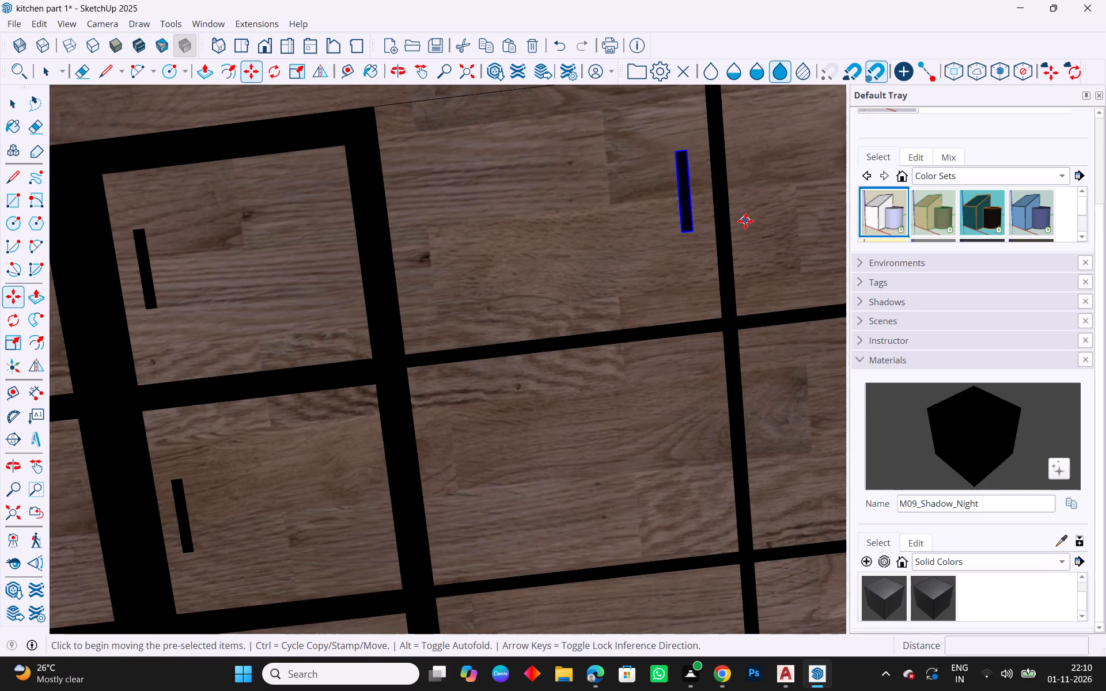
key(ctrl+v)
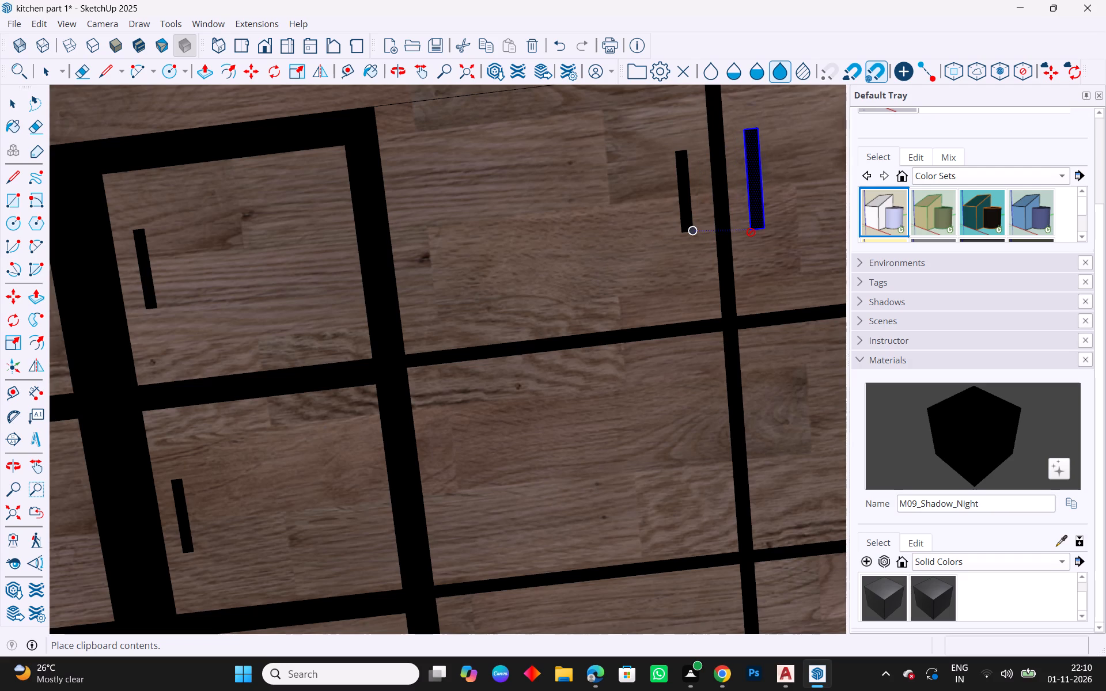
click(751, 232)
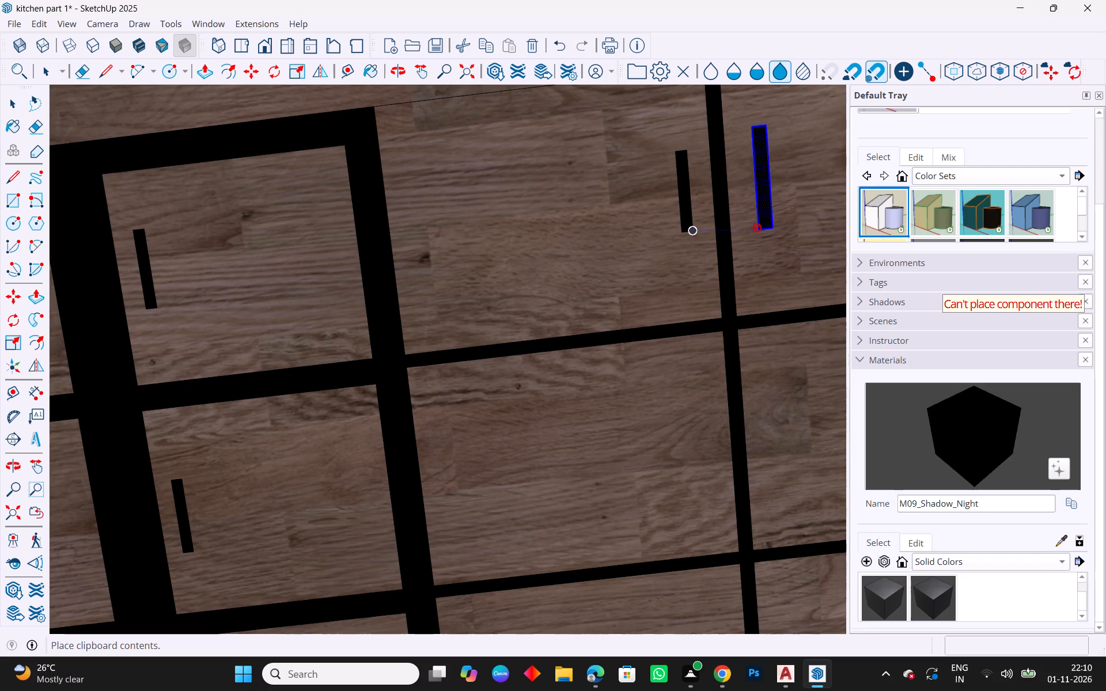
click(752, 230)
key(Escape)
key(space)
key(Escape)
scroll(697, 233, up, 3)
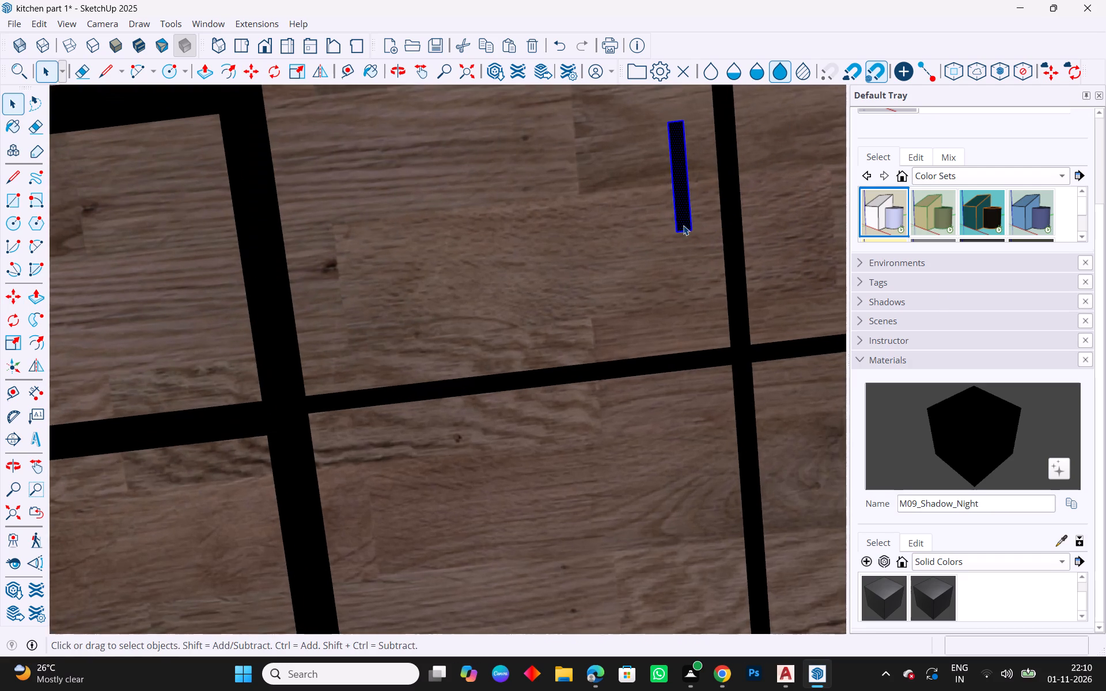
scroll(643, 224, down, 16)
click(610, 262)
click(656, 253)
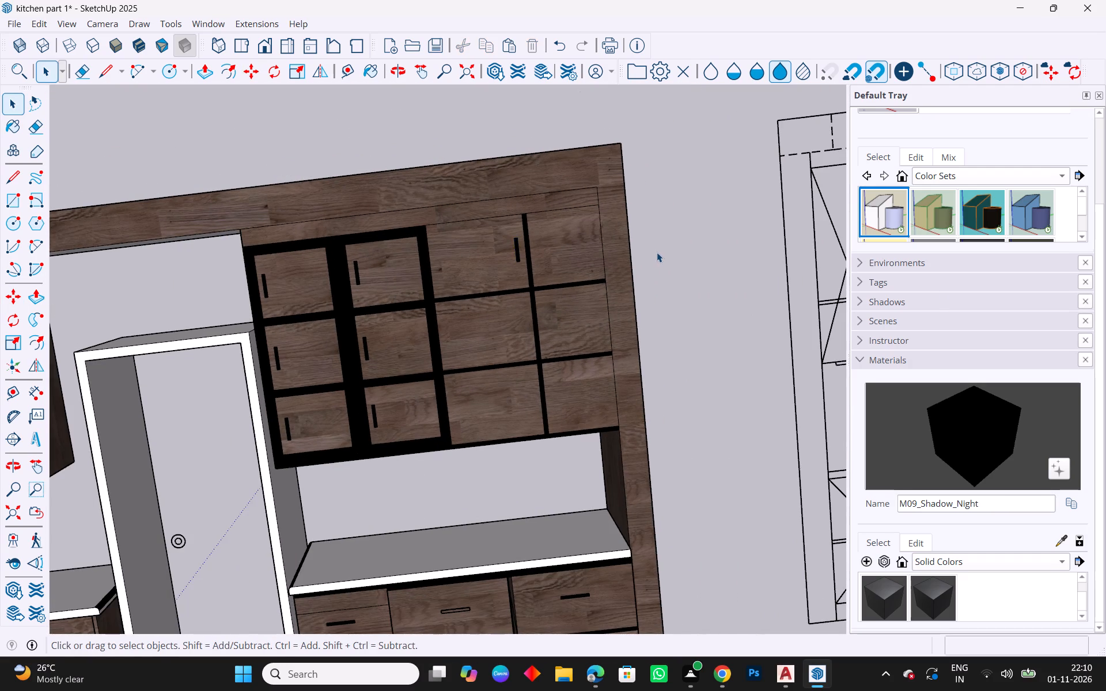
Copy the third column's top door handle onto the fourth column's top door and the third column's middle door, beside the divider between them.
scroll(521, 269, up, 10)
click(516, 251)
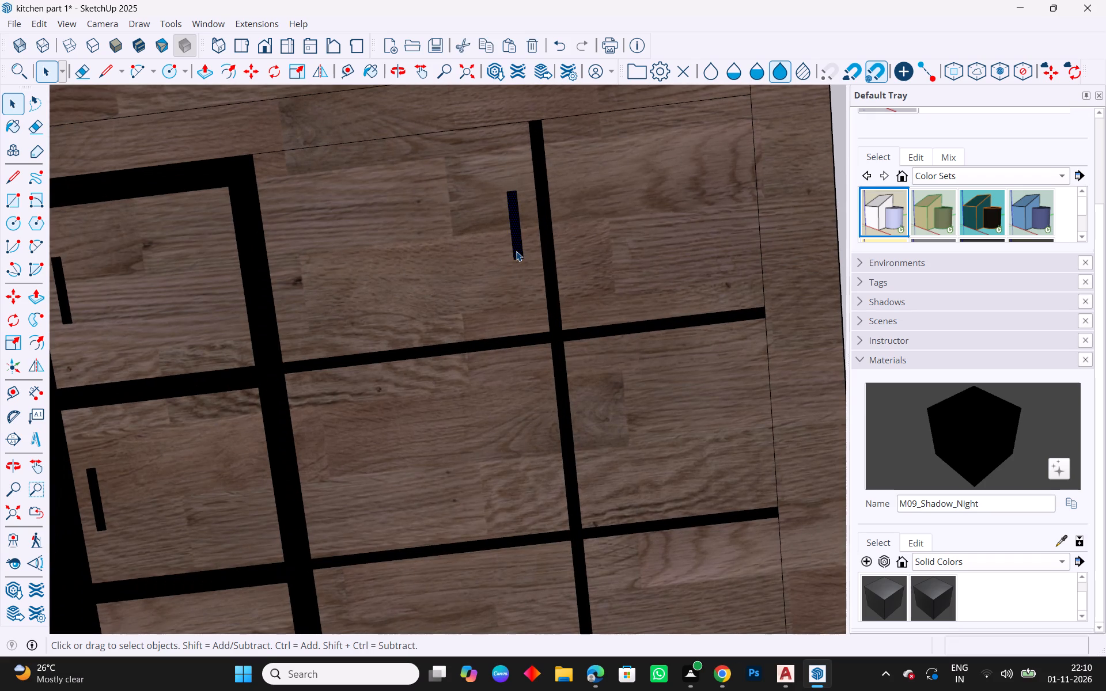
key(ctrl+c)
key(ctrl+v)
click(579, 256)
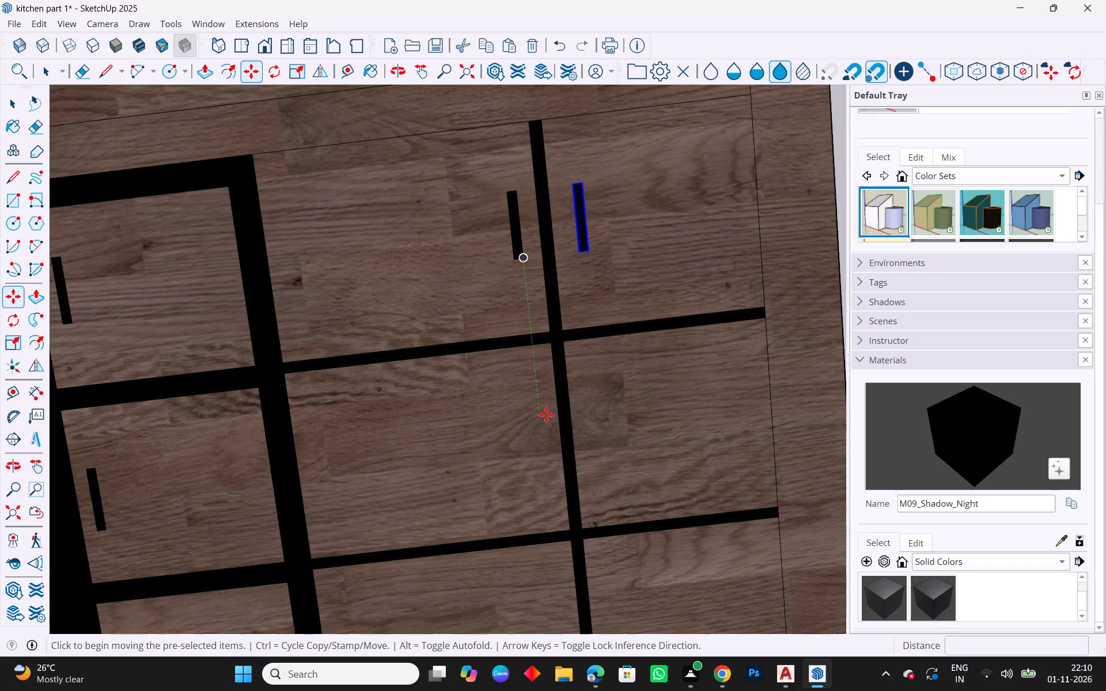
key(ctrl+v)
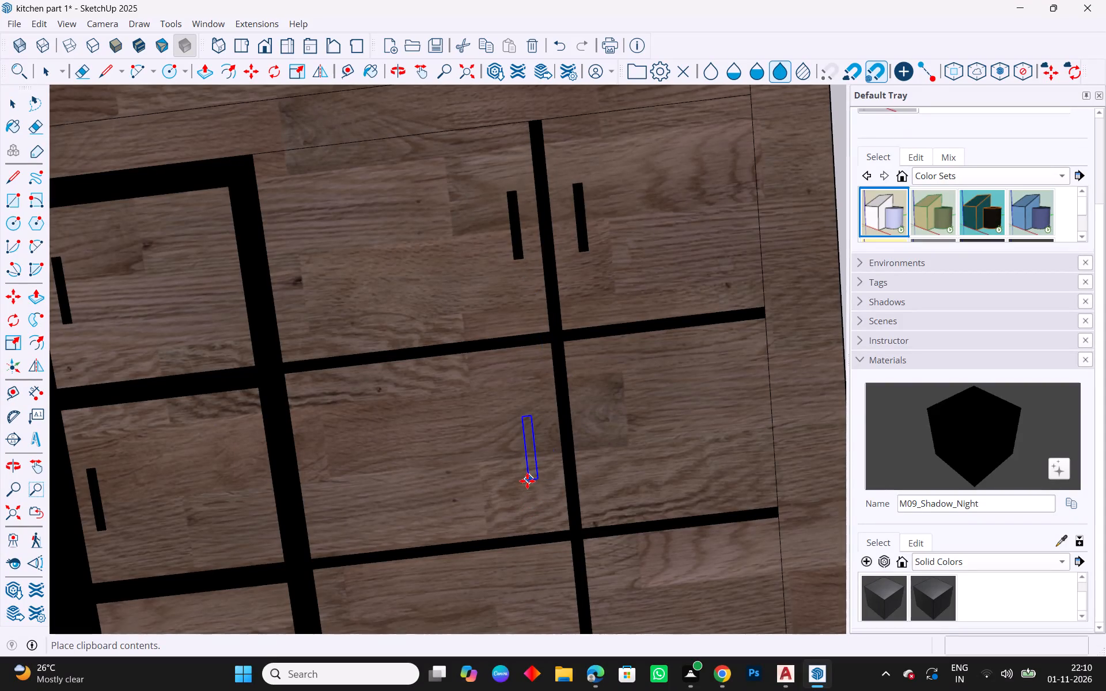
click(534, 480)
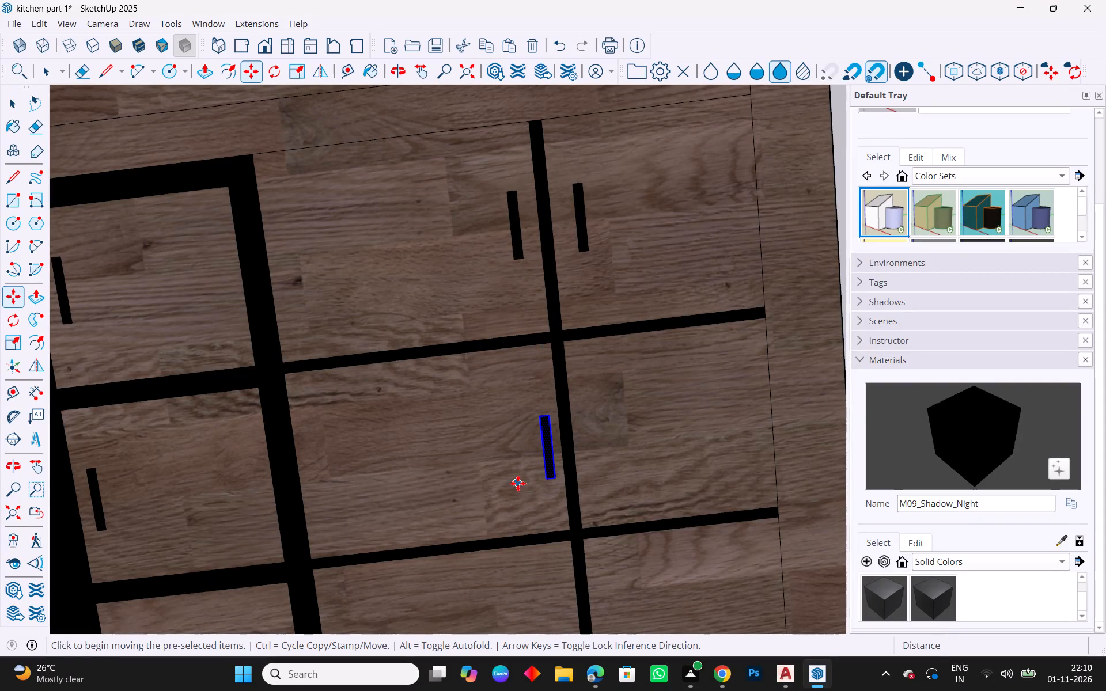
Move the handle on the third column's middle door slightly farther from the vertical divider.
scroll(563, 477, up, 4)
key(Escape)
key(space)
click(537, 472)
scroll(540, 469, up, 3)
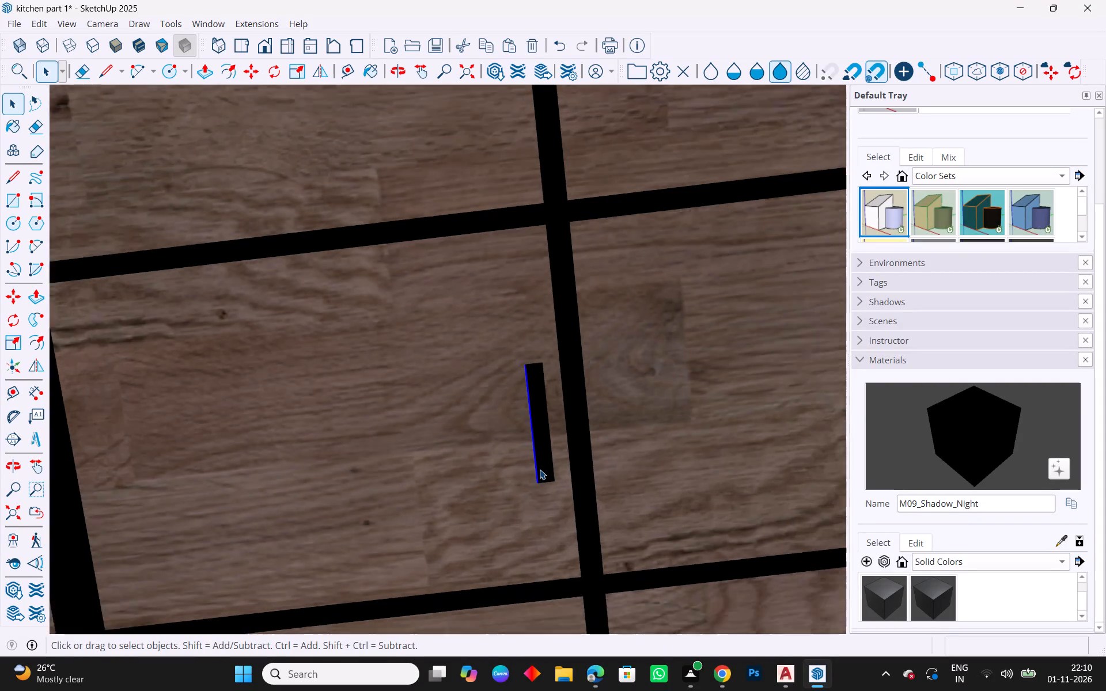
scroll(540, 469, up, 1)
click(540, 469)
key(m)
click(556, 484)
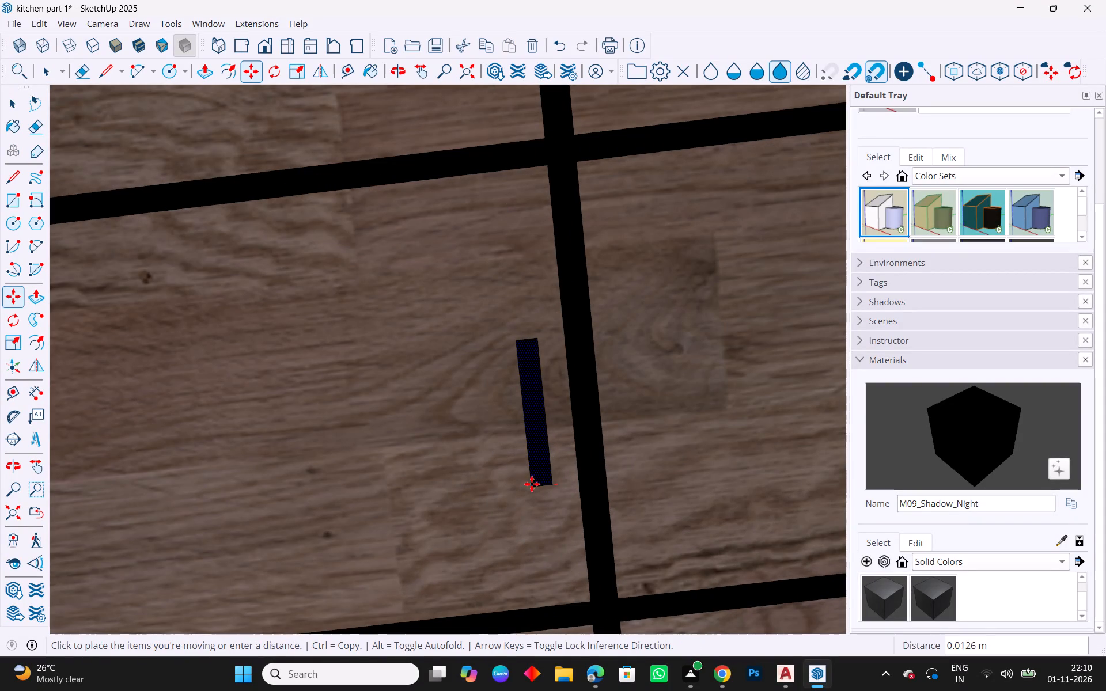
click(539, 484)
key(Escape)
scroll(506, 485, down, 8)
key(Escape)
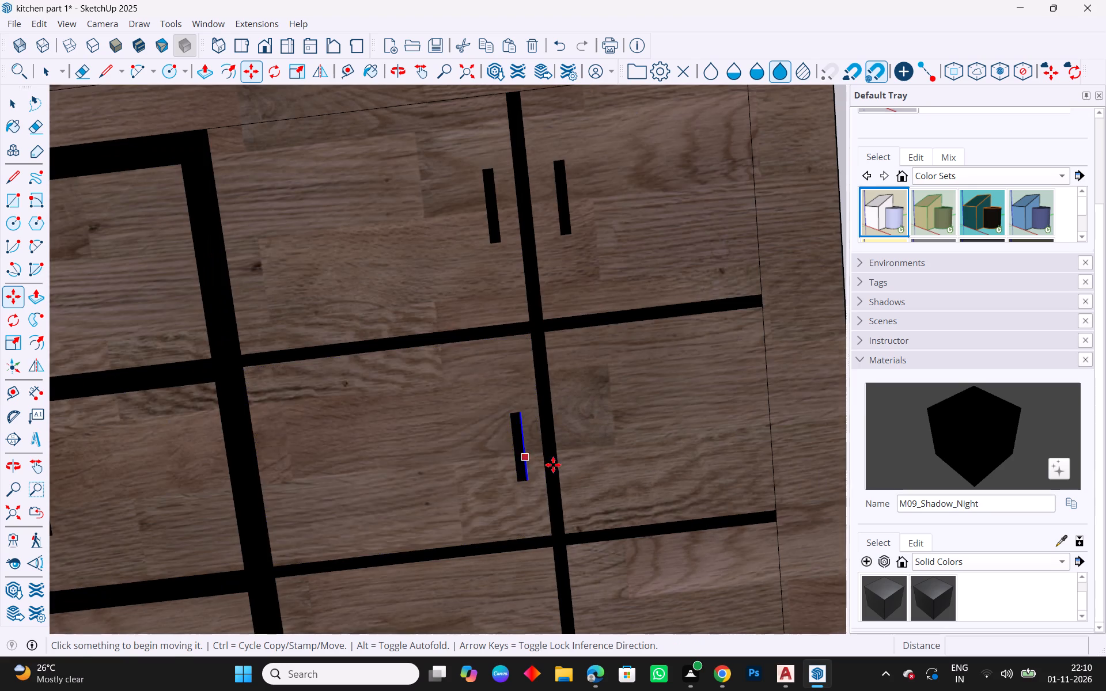
Copy the third column's middle door handle onto the fourth column's middle door, near its left edge.
middle_drag(559, 449, 556, 344)
key(Escape)
key(Escape)
key(Escape)
key(Escape)
key(Escape)
scroll(516, 405, up, 4)
key(space)
click(516, 407)
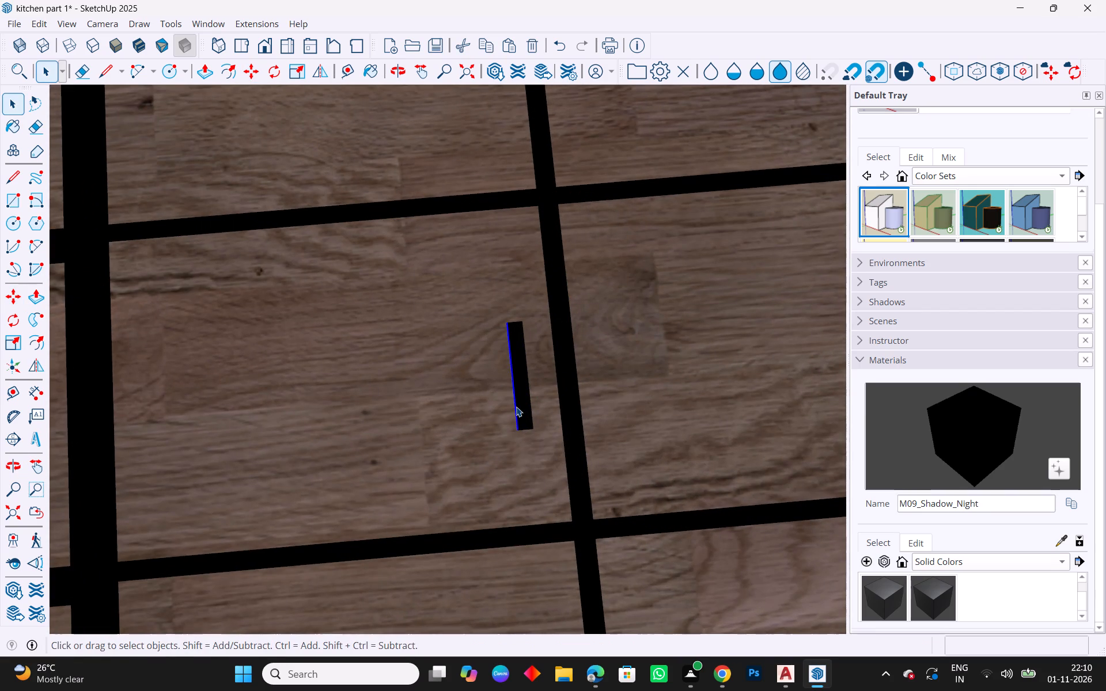
click(522, 420)
key(ctrl+c)
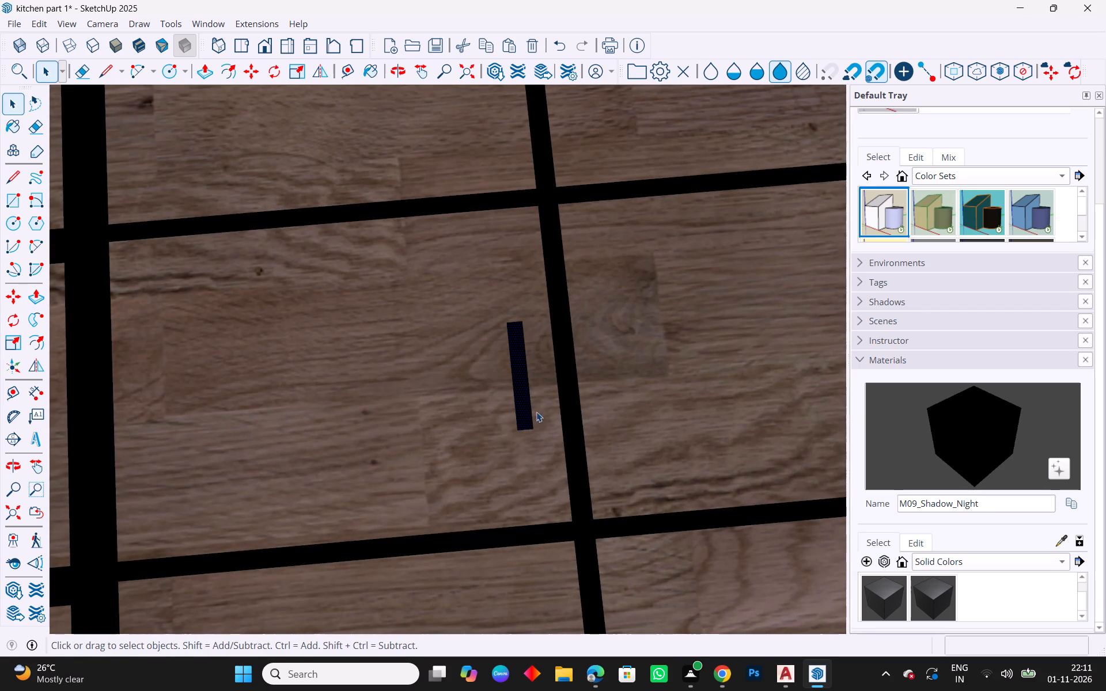
key(ctrl+v)
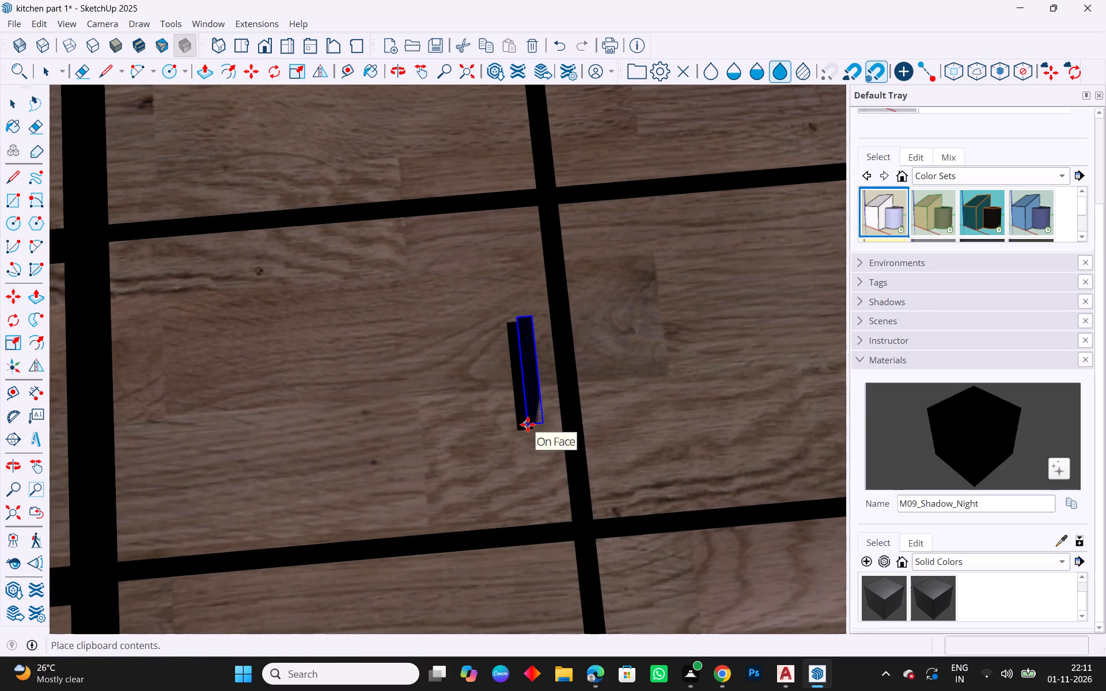
click(610, 423)
scroll(569, 358, down, 8)
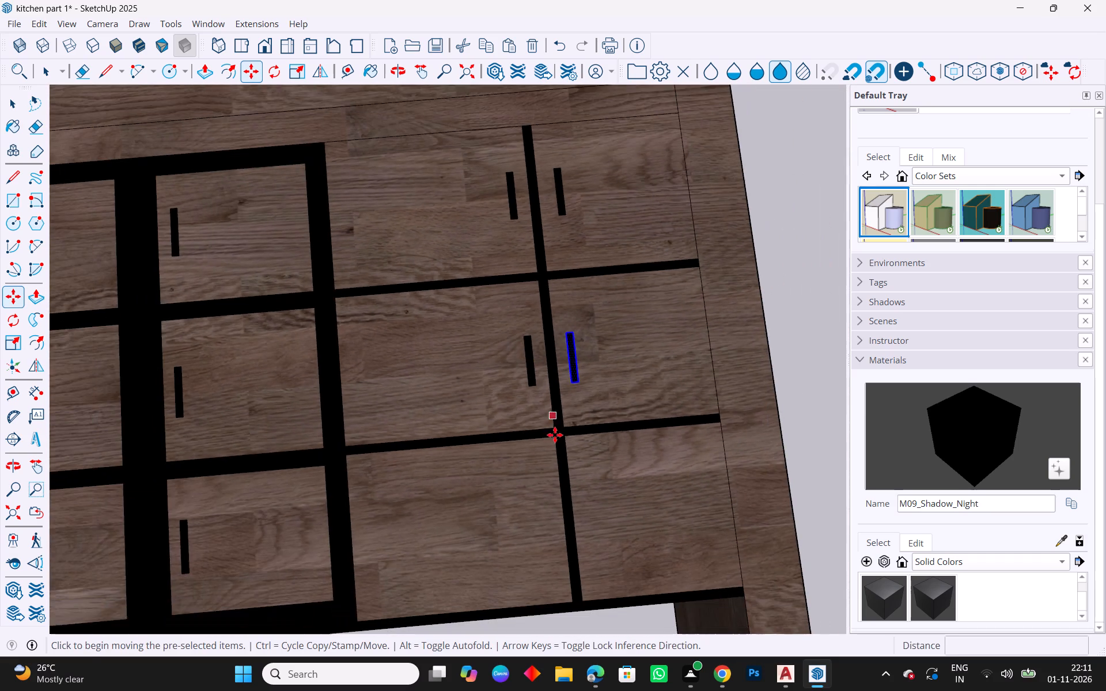
Copy the fourth column's middle door handle onto the bottom doors of the third and fourth columns, on either side of the divider.
scroll(550, 432, down, 2)
key(ctrl+c)
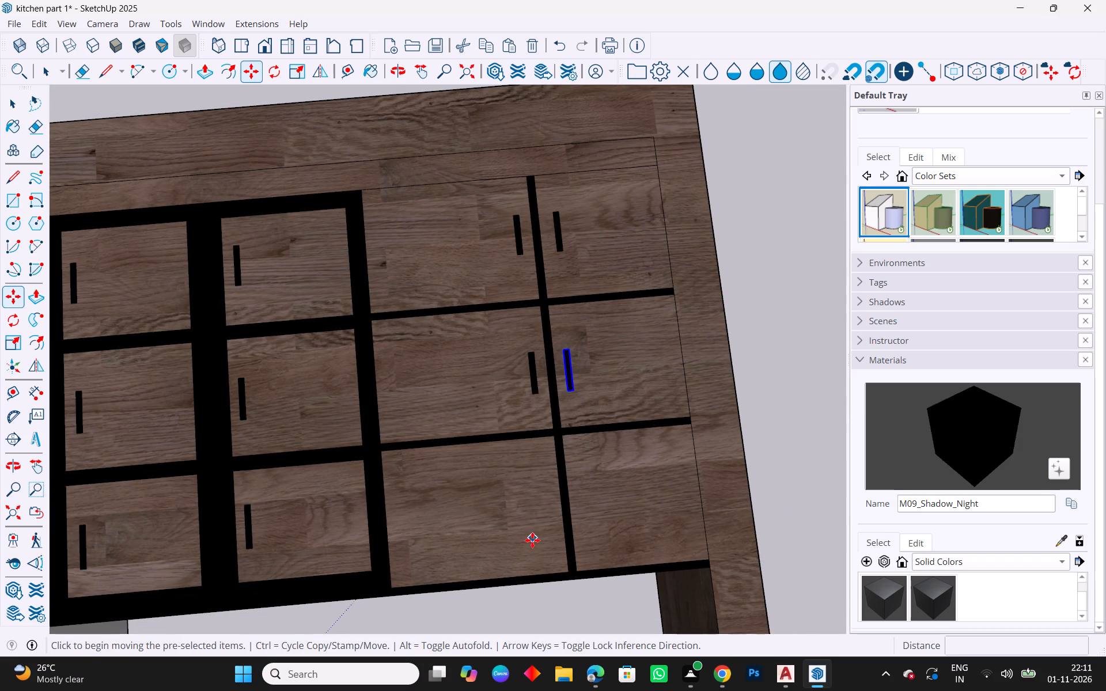
key(Escape)
key(space)
scroll(533, 370, up, 4)
scroll(257, 232, down, 2)
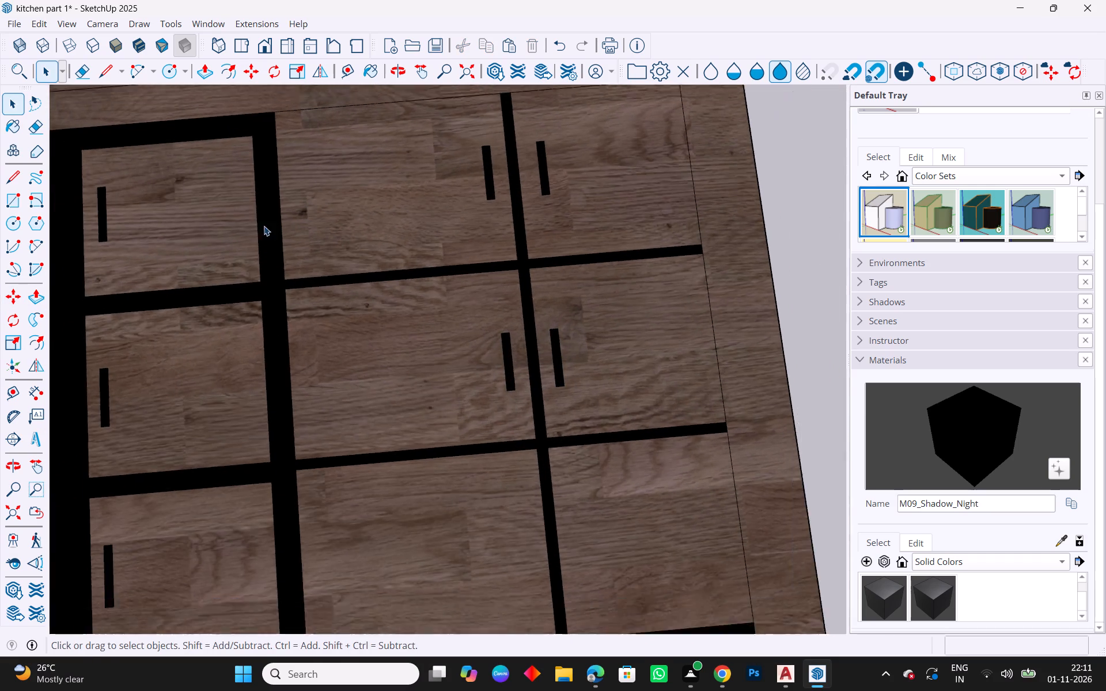
scroll(264, 226, down, 6)
scroll(425, 316, up, 4)
scroll(425, 316, down, 3)
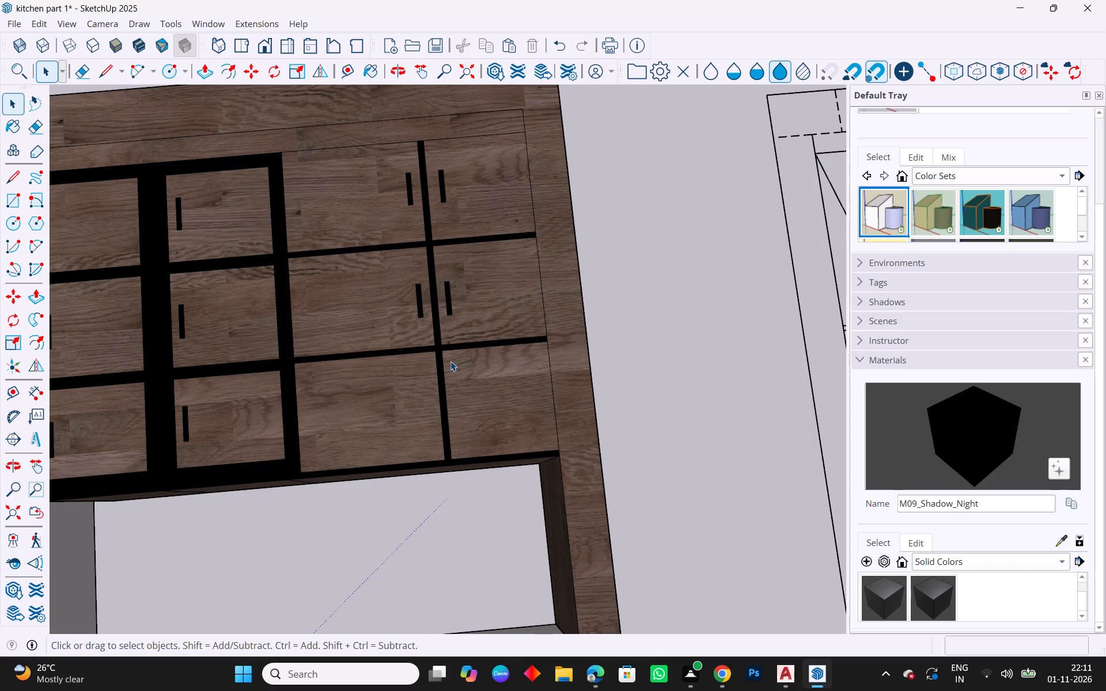
scroll(457, 328, up, 4)
click(445, 301)
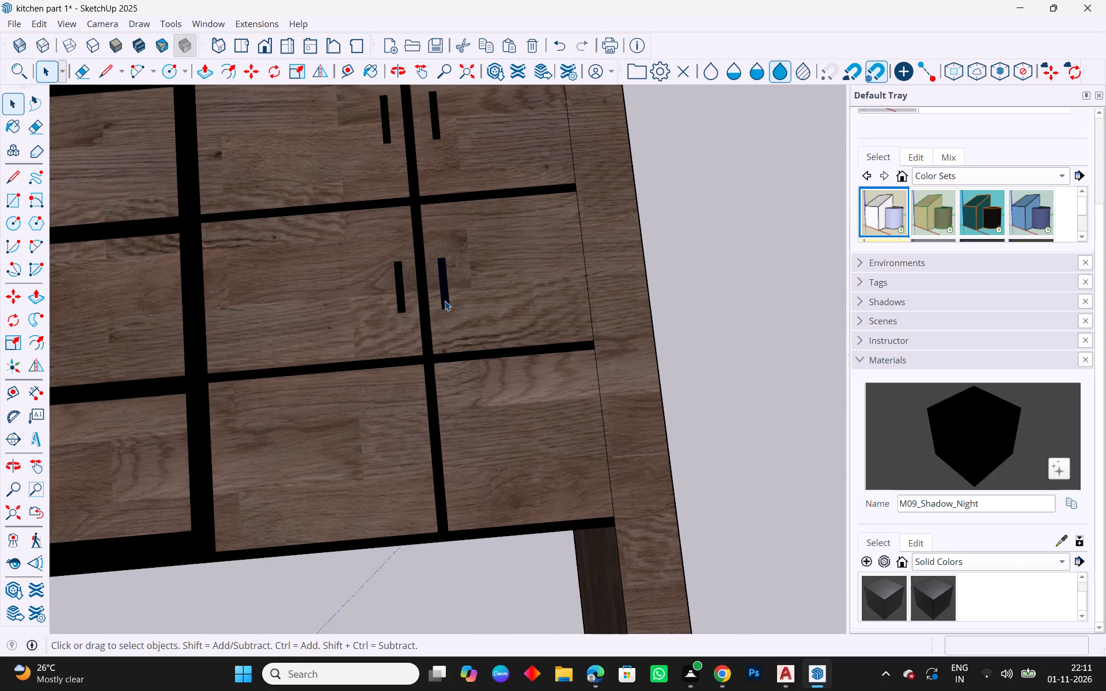
key(ctrl+c)
key(ctrl+v)
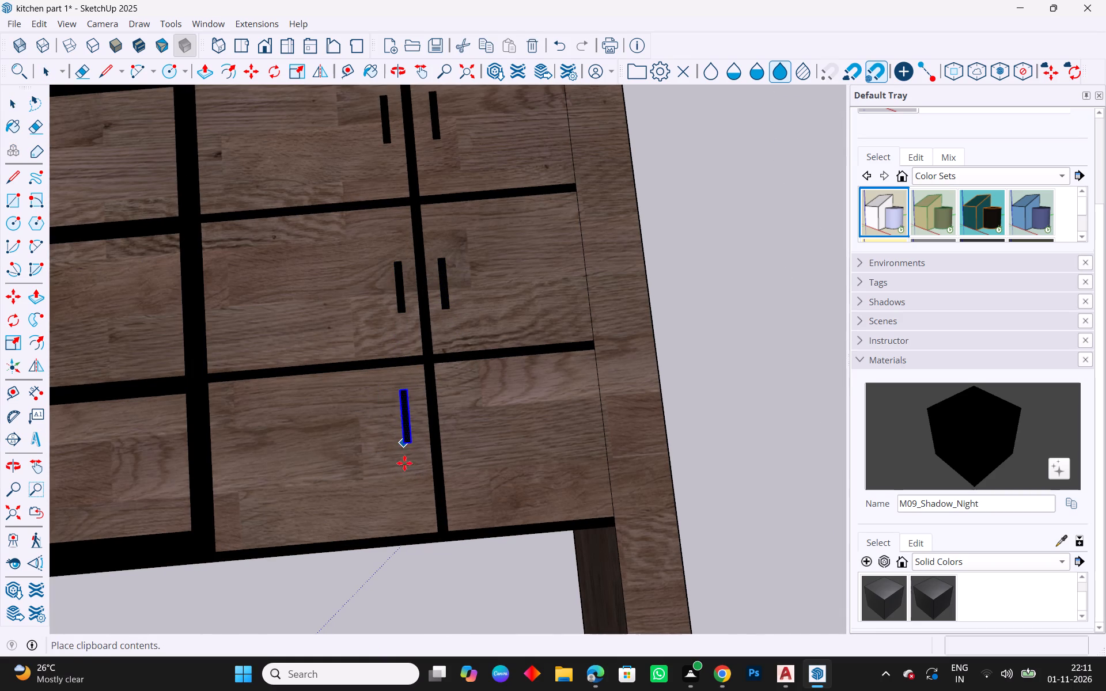
click(412, 482)
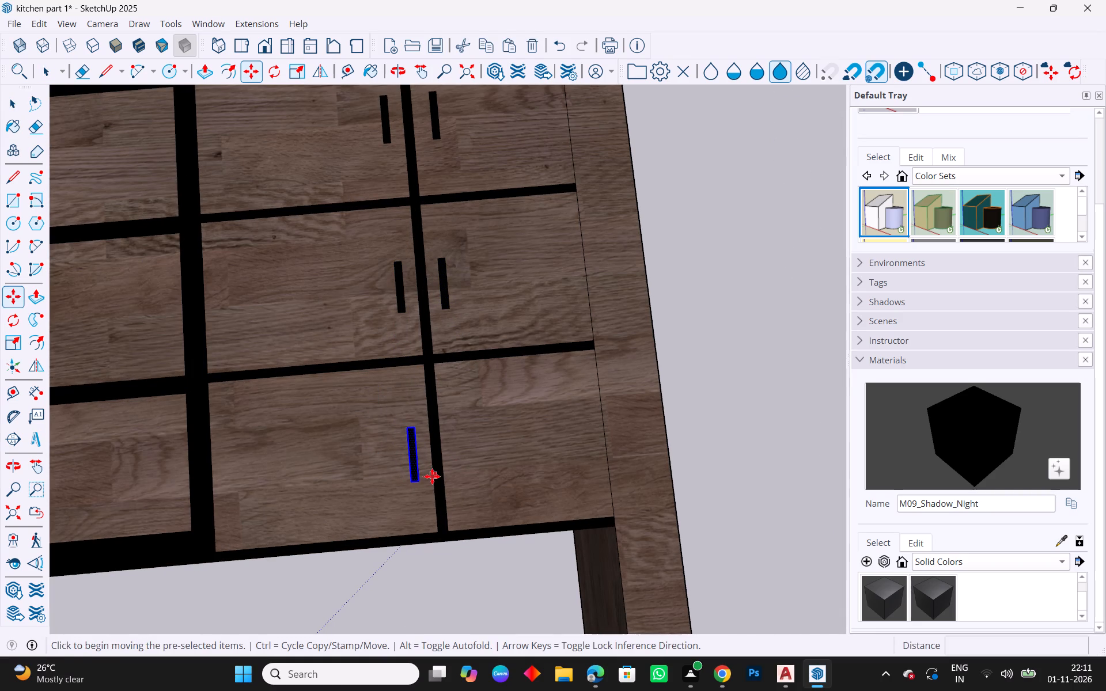
key(ctrl+v)
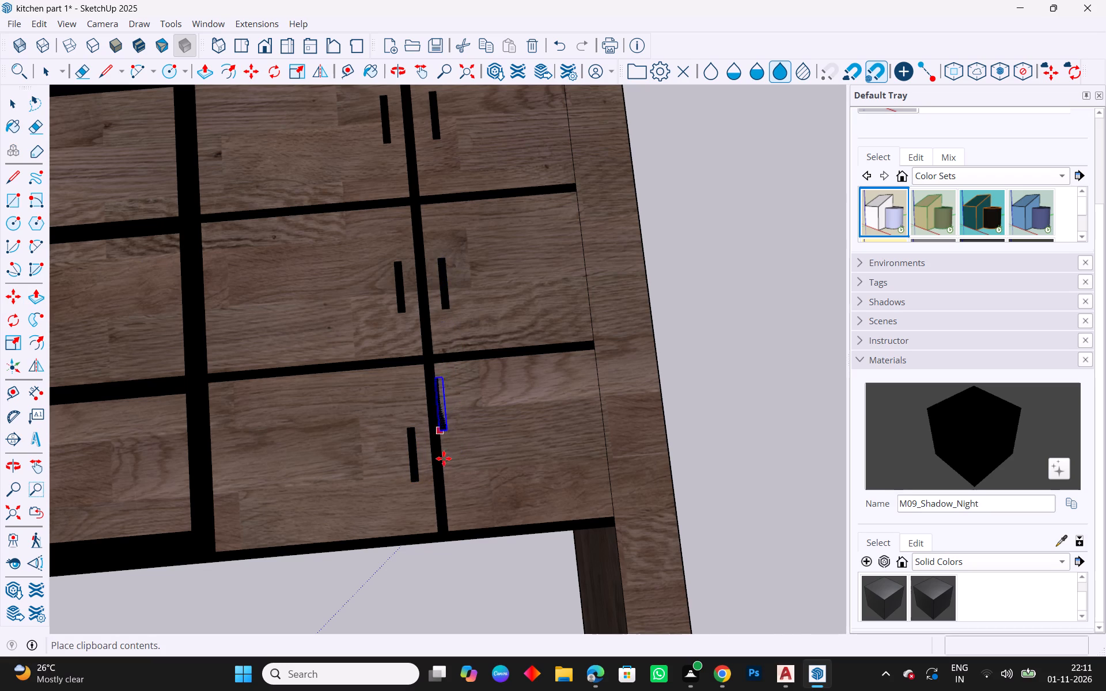
click(457, 477)
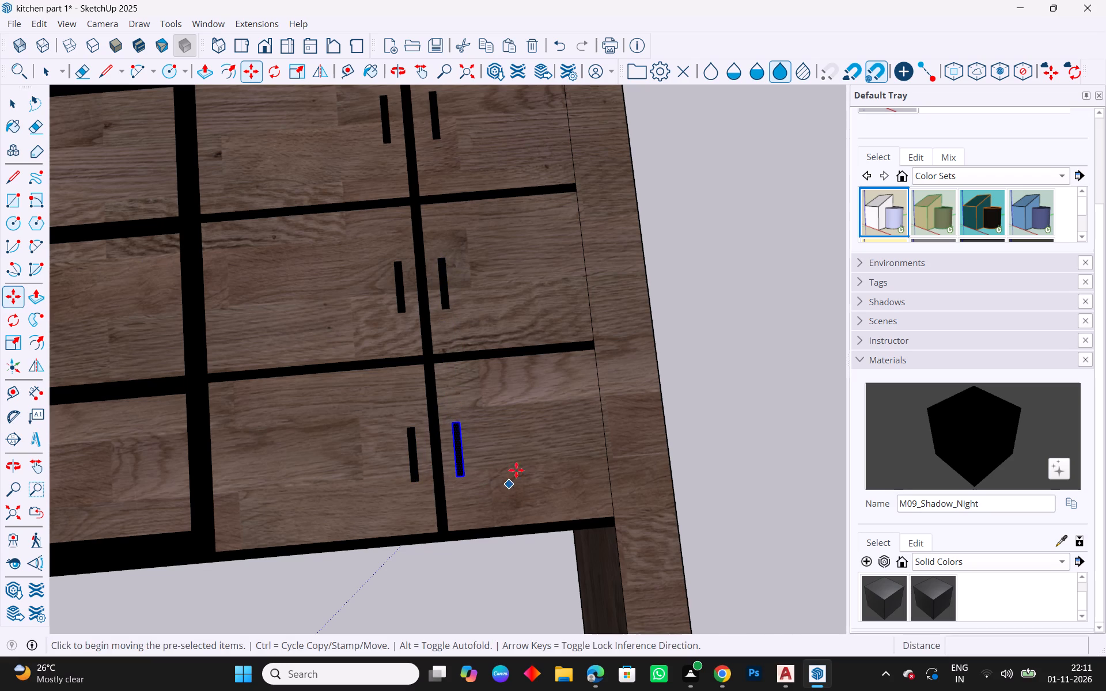
scroll(521, 449, down, 4)
key(Escape)
key(space)
scroll(504, 452, down, 6)
key(Escape)
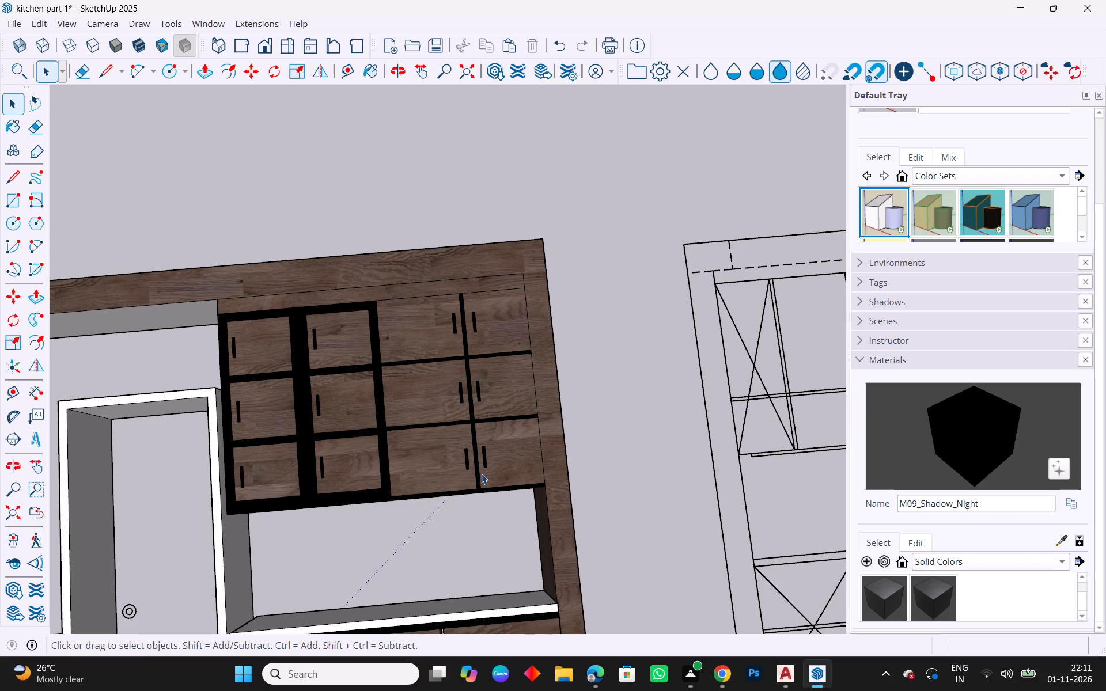
Copy the vertical bar handle from the first column's middle door onto the middle door of the narrow wall cabinet across the doorway.
scroll(405, 379, down, 13)
scroll(297, 455, up, 4)
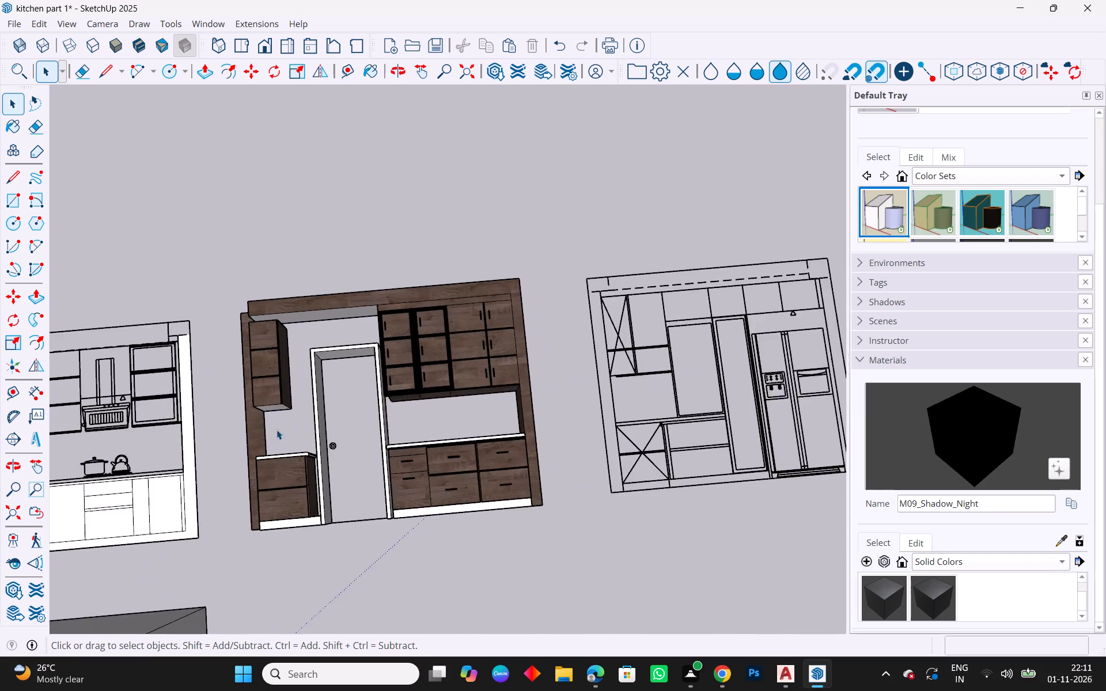
scroll(276, 430, up, 5)
scroll(513, 339, up, 10)
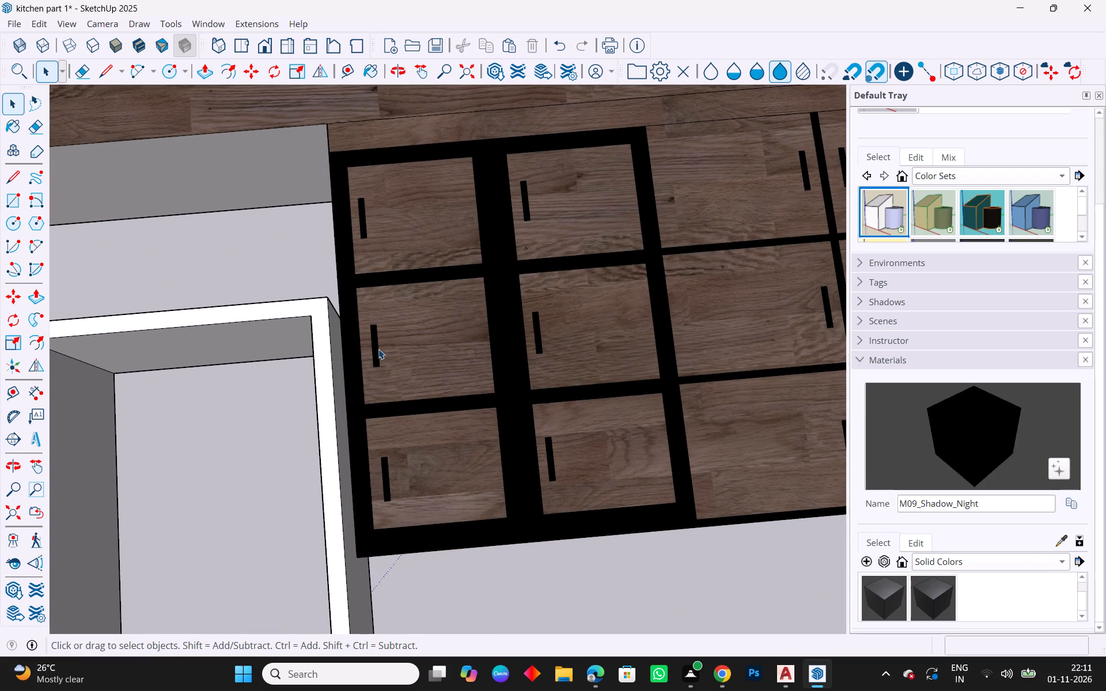
click(378, 350)
click(374, 355)
scroll(375, 354, up, 5)
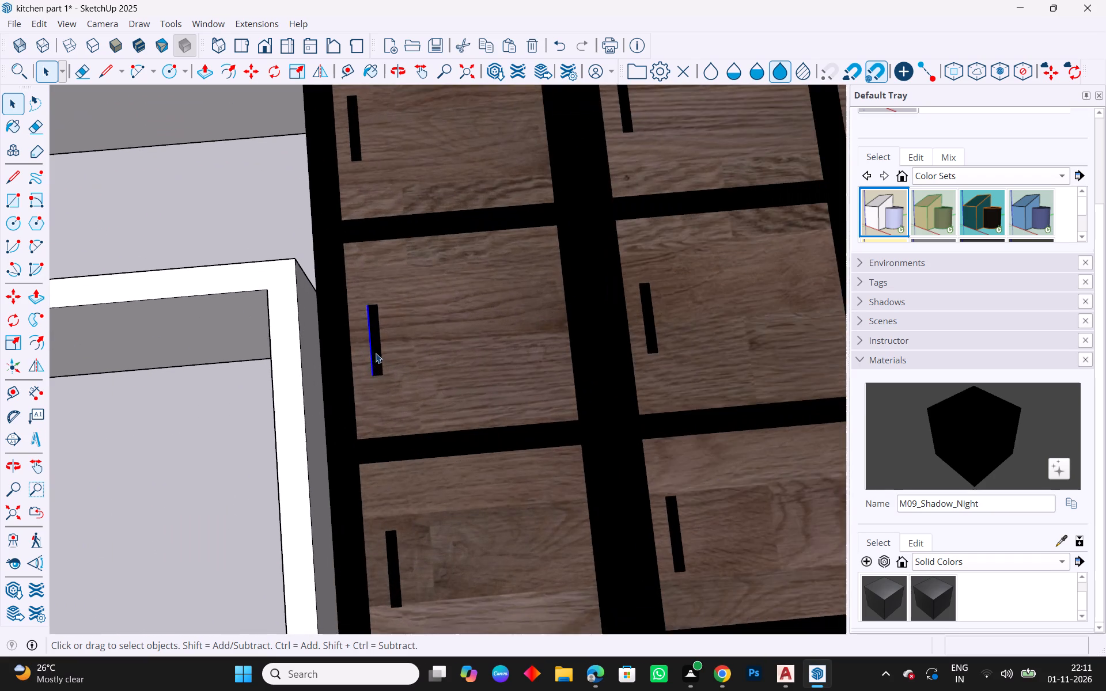
scroll(378, 351, up, 4)
click(376, 351)
key(ctrl+c)
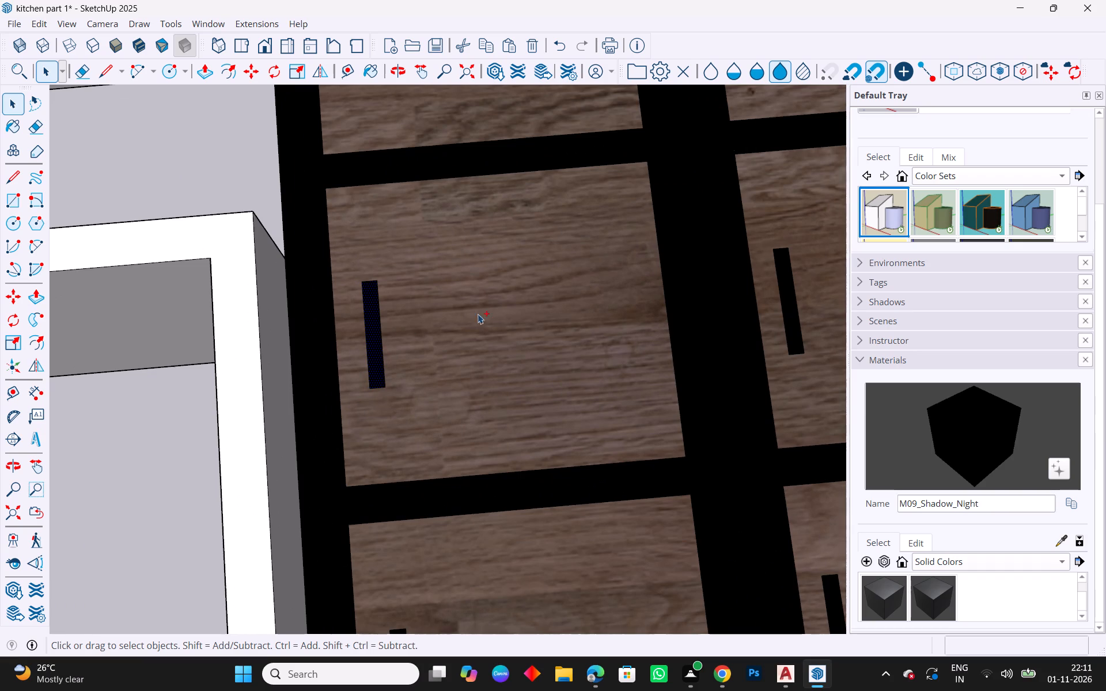
scroll(495, 312, down, 20)
scroll(495, 312, down, 1)
scroll(303, 371, up, 6)
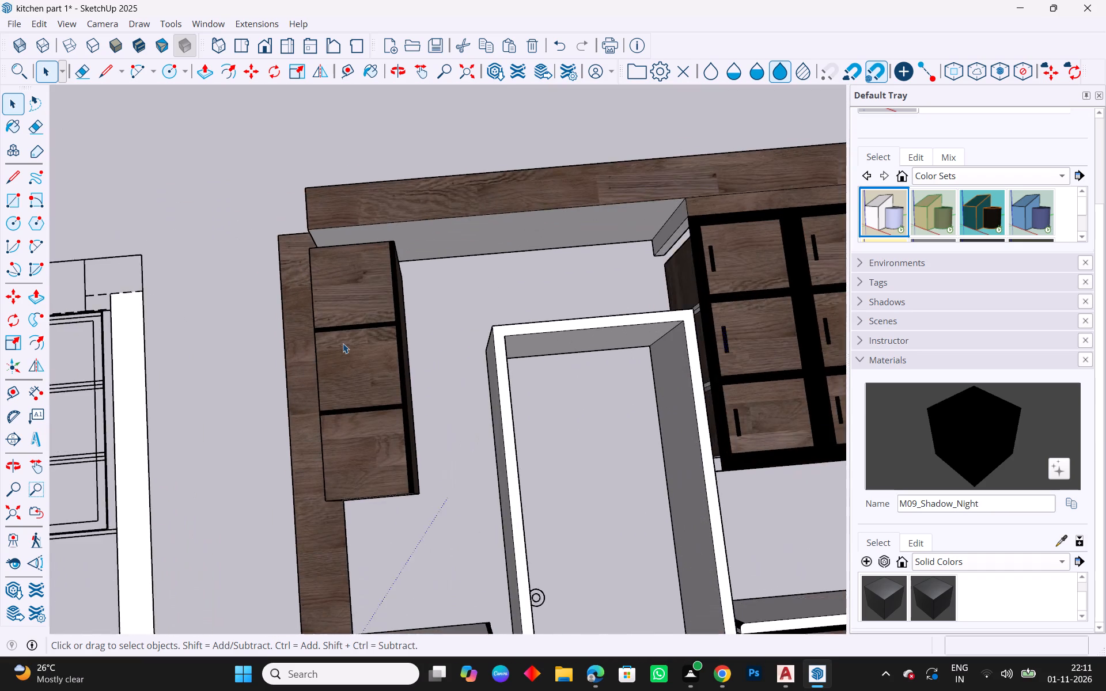
scroll(343, 343, up, 3)
key(ctrl+v)
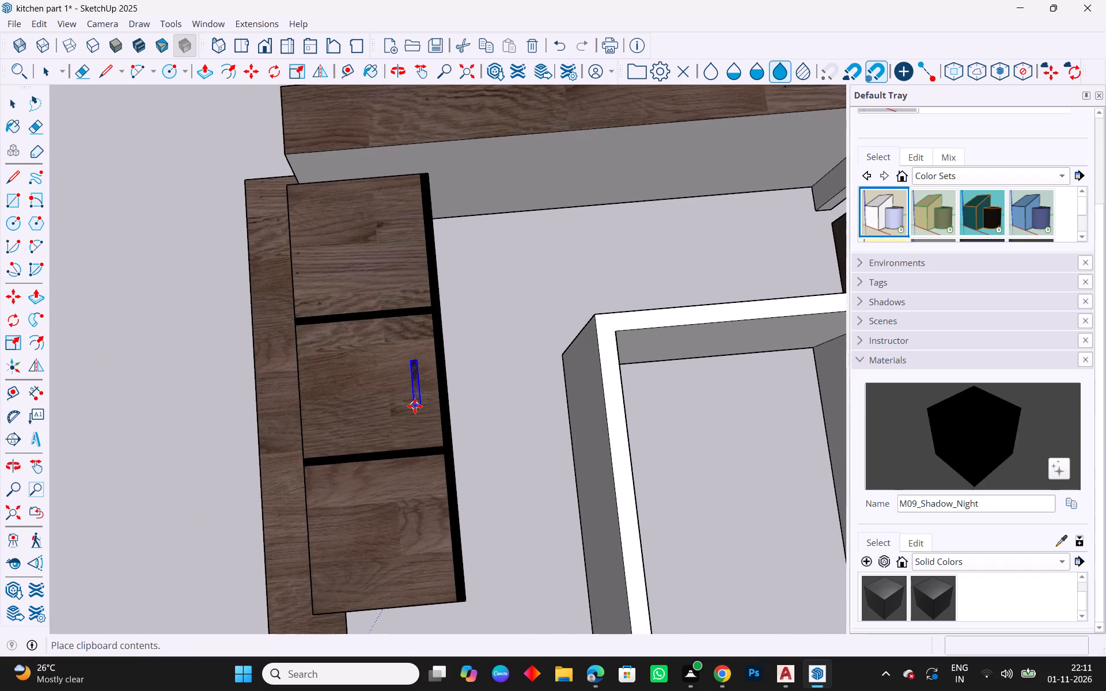
click(416, 407)
Paste the same vertical handle onto the top and bottom doors of the narrow wall cabinet, near their doorway-side edge.
key(ctrl+v)
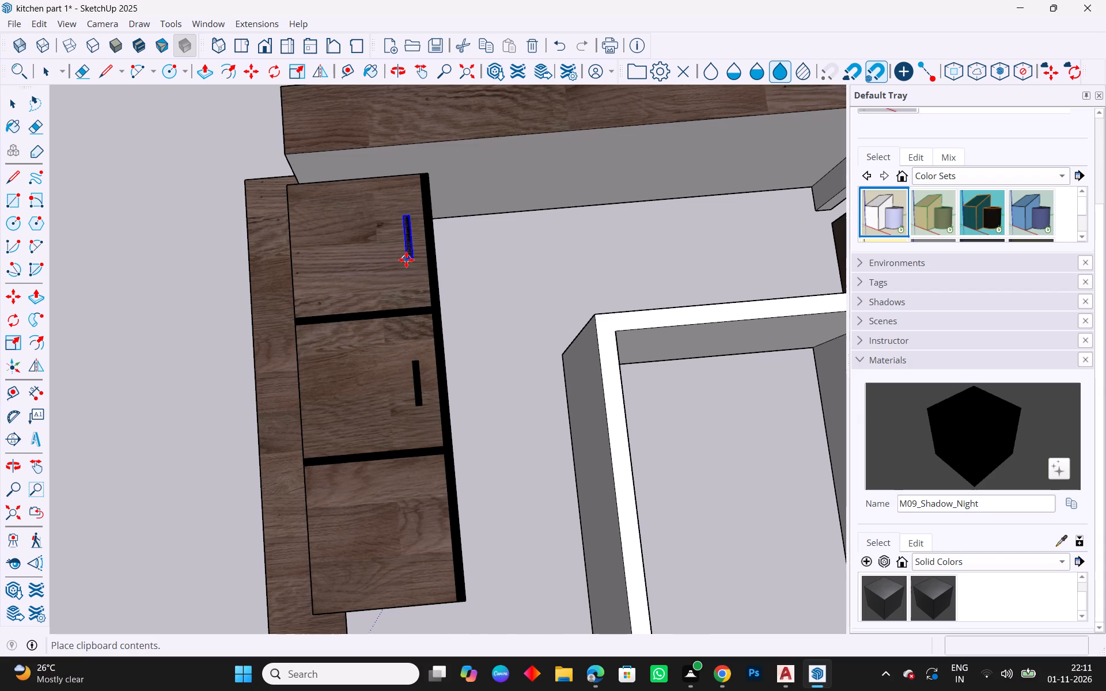
click(404, 260)
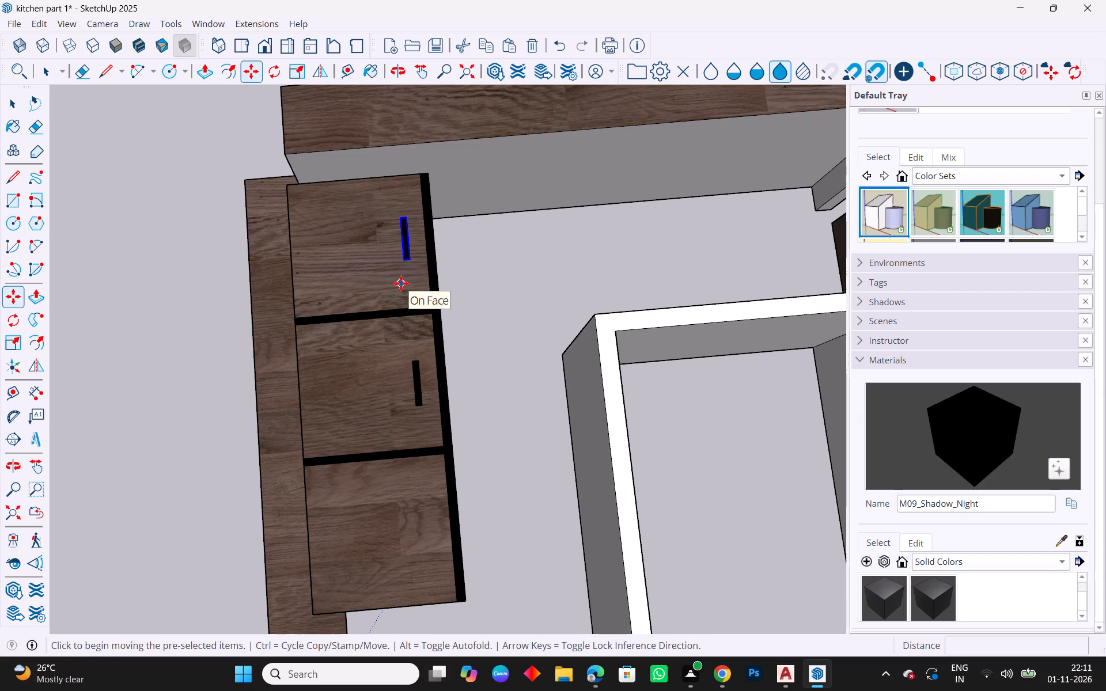
key(ctrl+v)
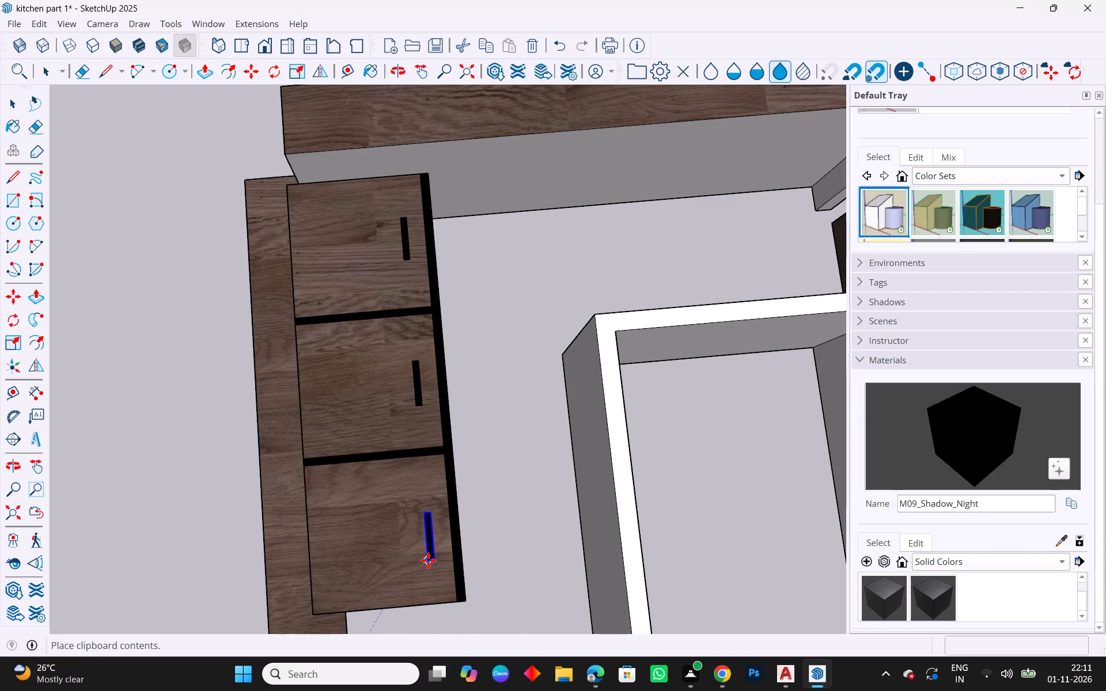
click(428, 560)
scroll(388, 392, down, 13)
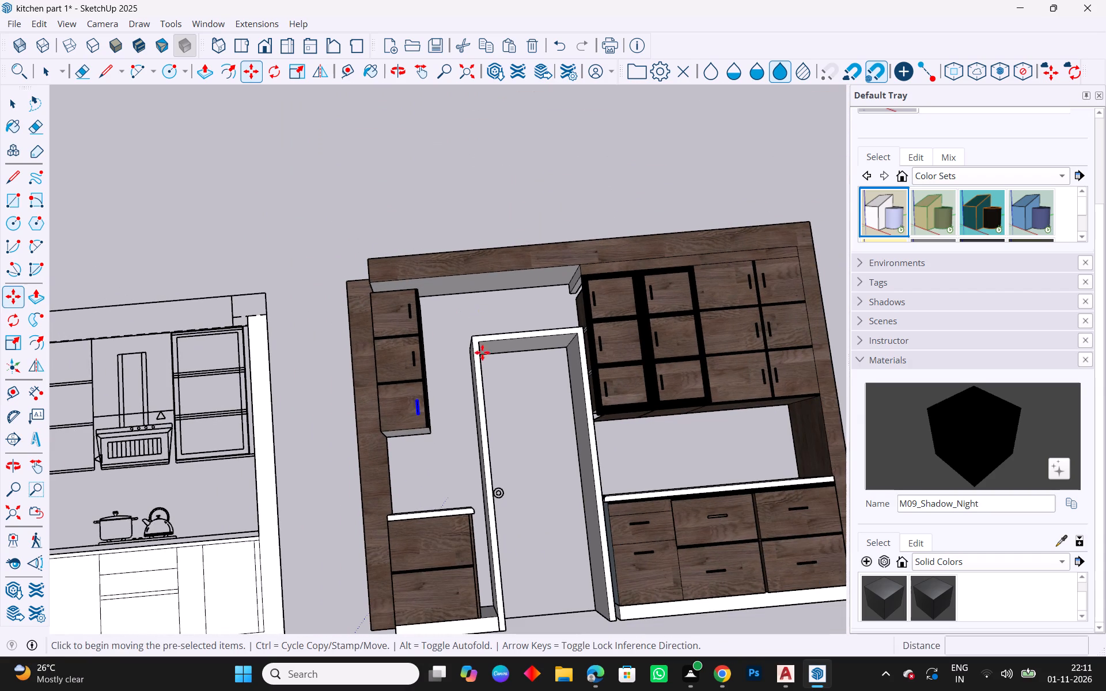
scroll(389, 433, down, 5)
scroll(437, 526, up, 10)
scroll(389, 488, up, 1)
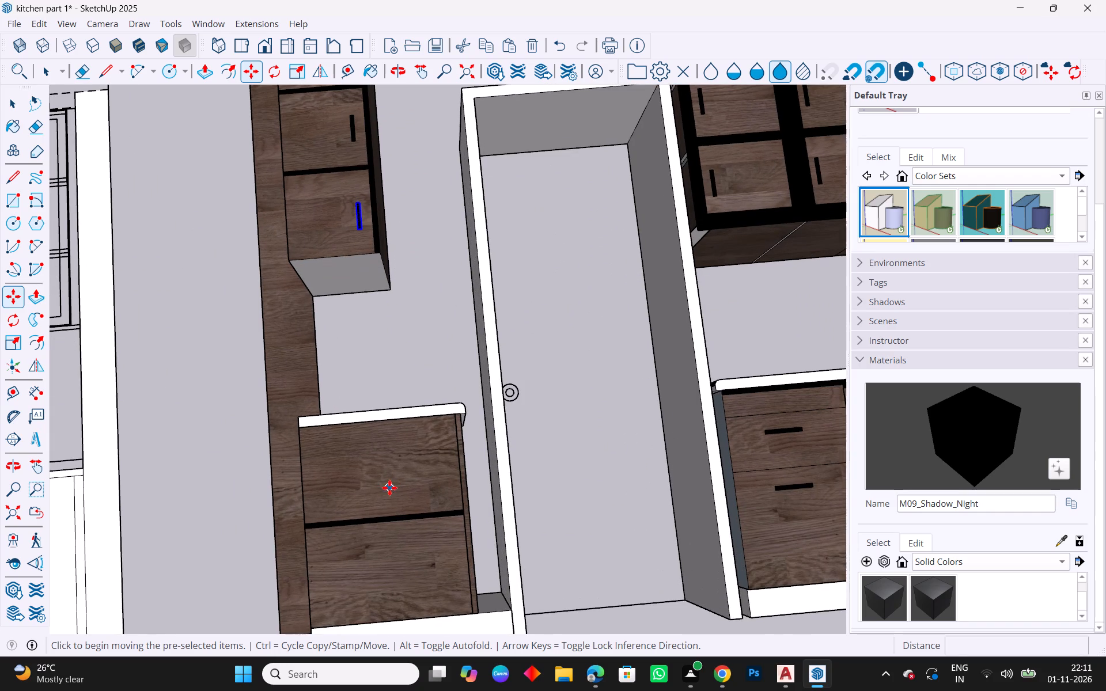
scroll(363, 425, down, 4)
key(Escape)
key(space)
Copy the lower horizontal handle of the large base unit's narrow drawer column onto the small base cabinet's upper drawer.
scroll(654, 472, up, 2)
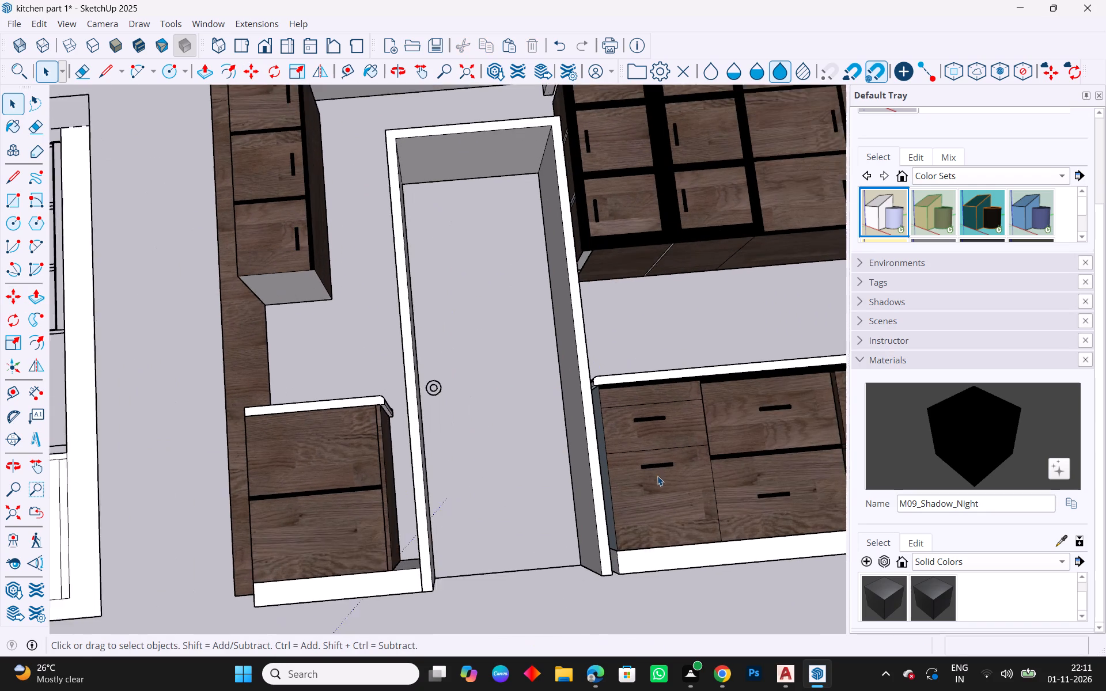
scroll(657, 476, up, 1)
scroll(648, 418, up, 1)
scroll(600, 411, down, 3)
scroll(756, 395, up, 12)
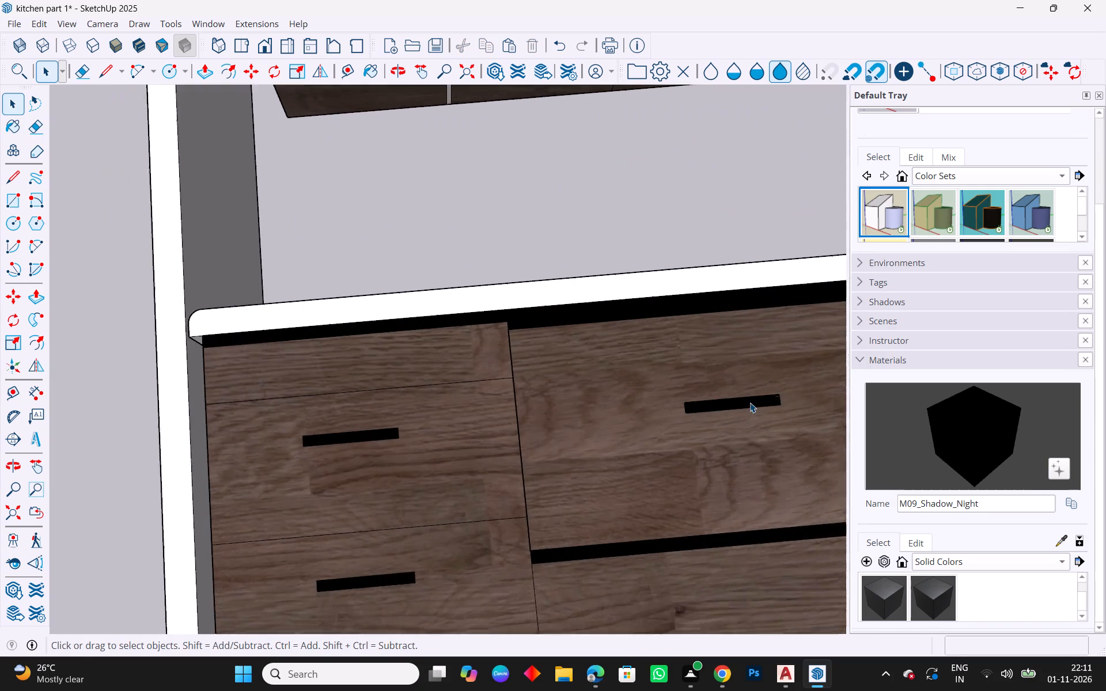
scroll(750, 403, up, 1)
click(741, 409)
scroll(723, 408, down, 13)
key(Escape)
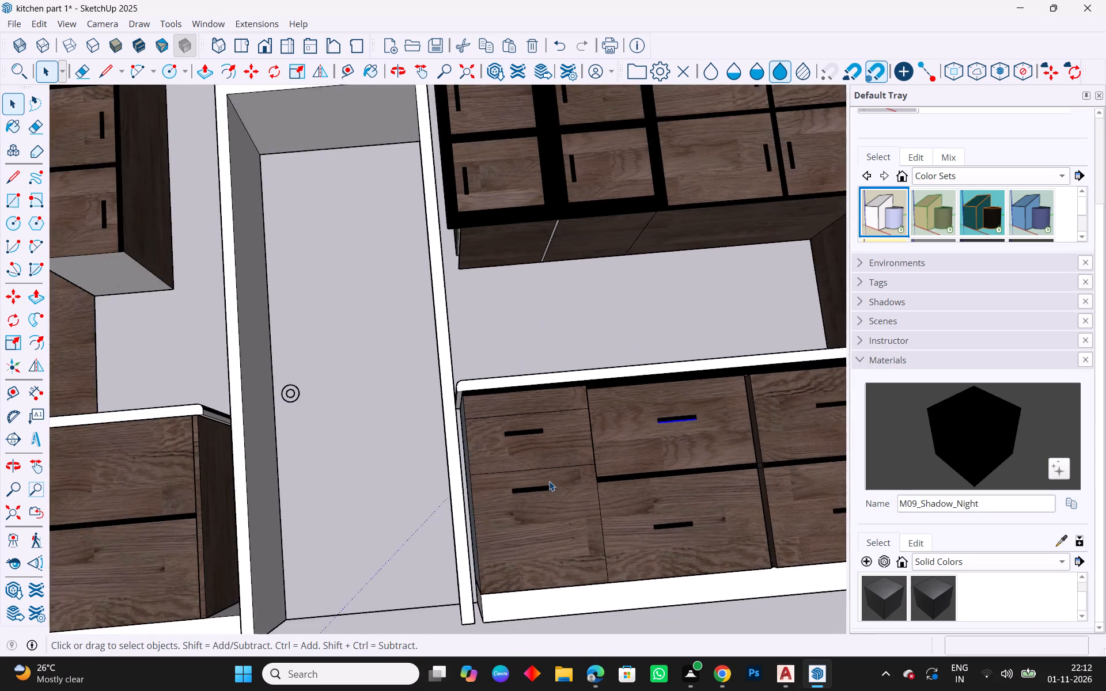
scroll(549, 481, down, 2)
scroll(518, 488, up, 13)
click(559, 485)
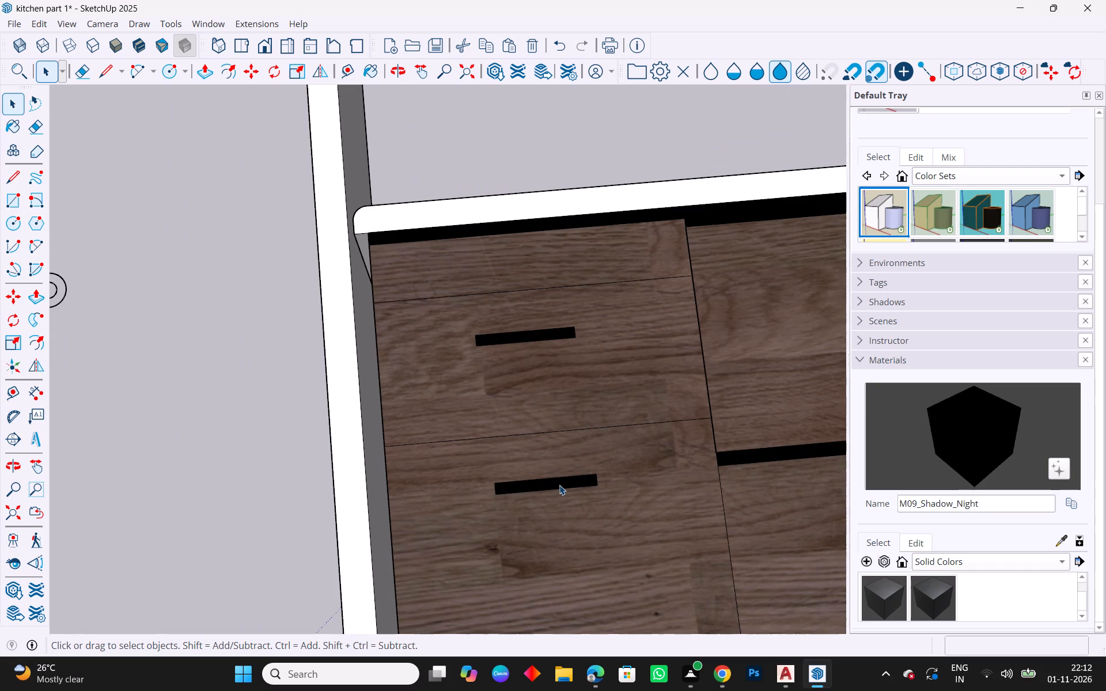
key(ctrl+c)
scroll(546, 371, down, 7)
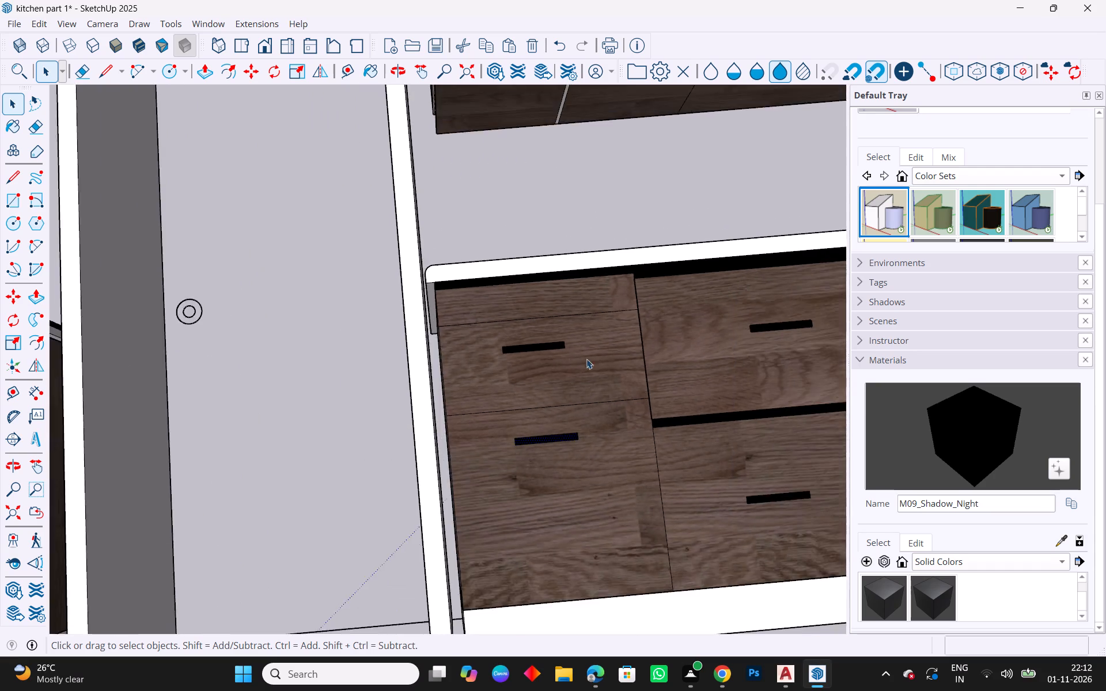
scroll(586, 359, down, 7)
scroll(245, 474, up, 5)
key(ctrl+v)
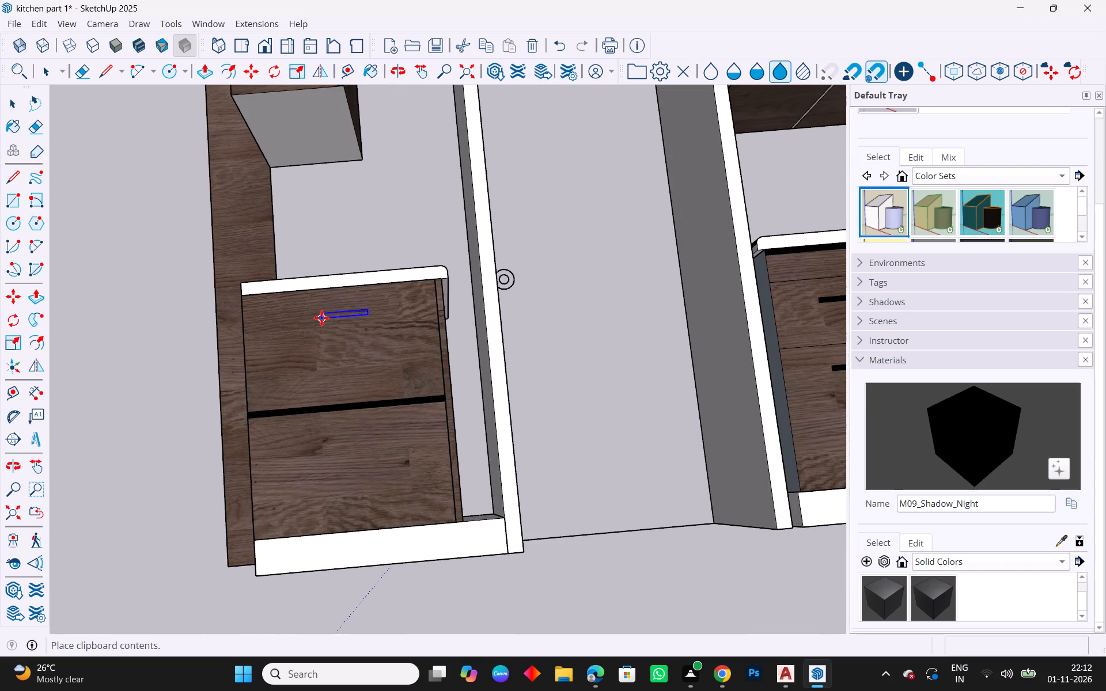
click(324, 340)
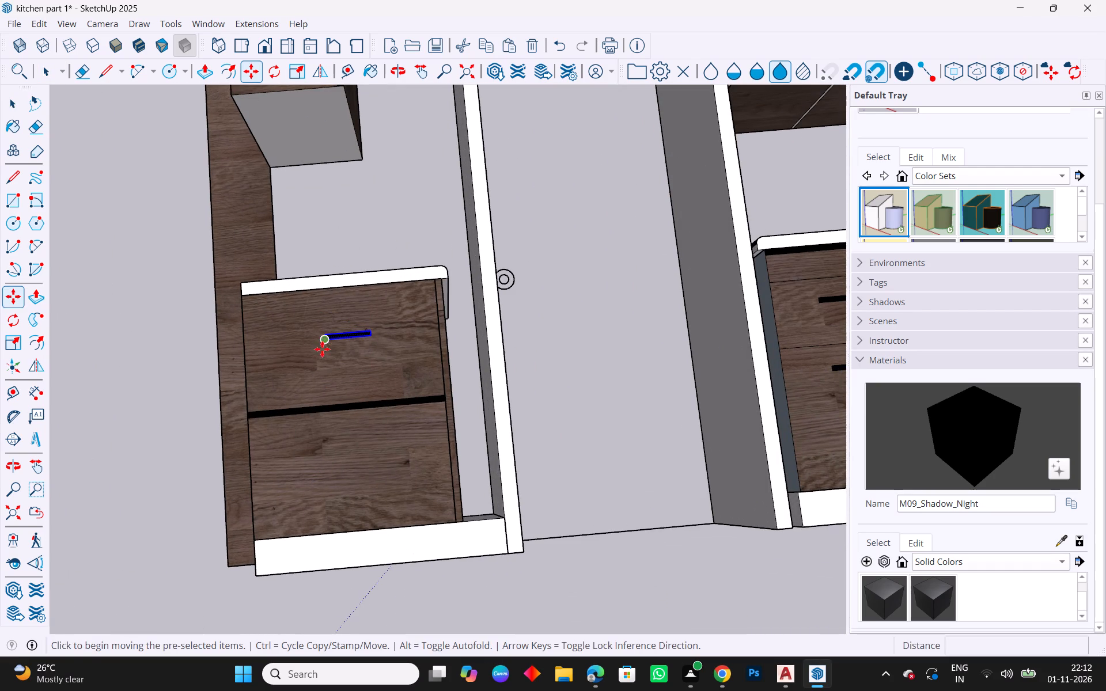
Paste the same horizontal handle onto the lower drawer of the small base cabinet.
key(ctrl+v)
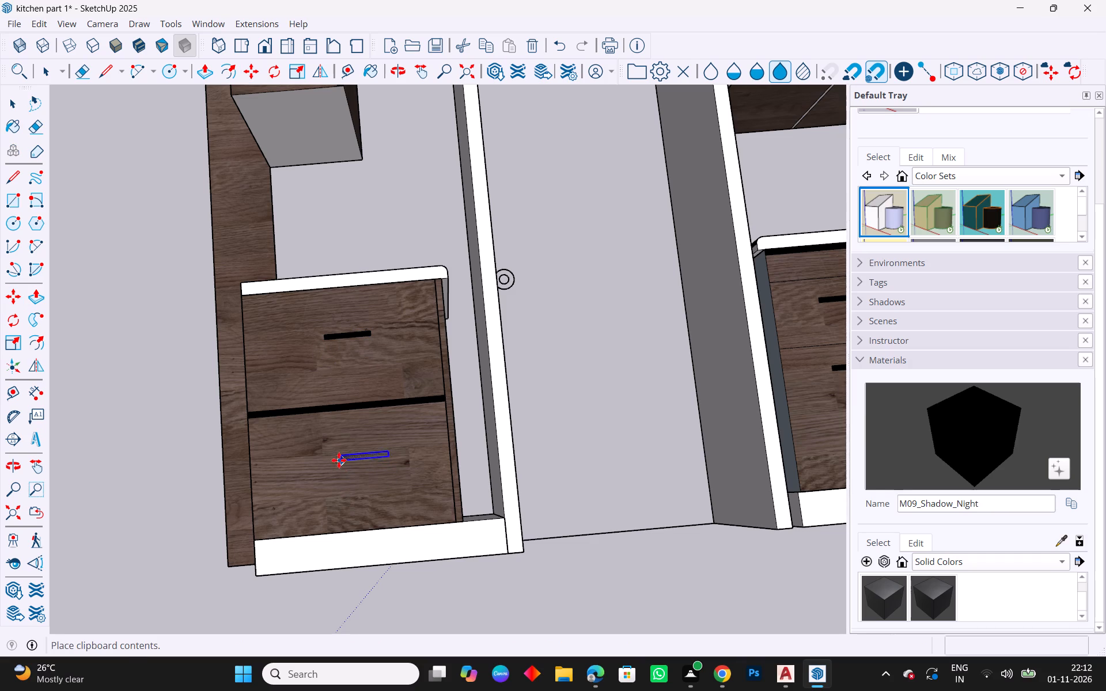
click(340, 458)
scroll(482, 433, down, 8)
key(Escape)
key(space)
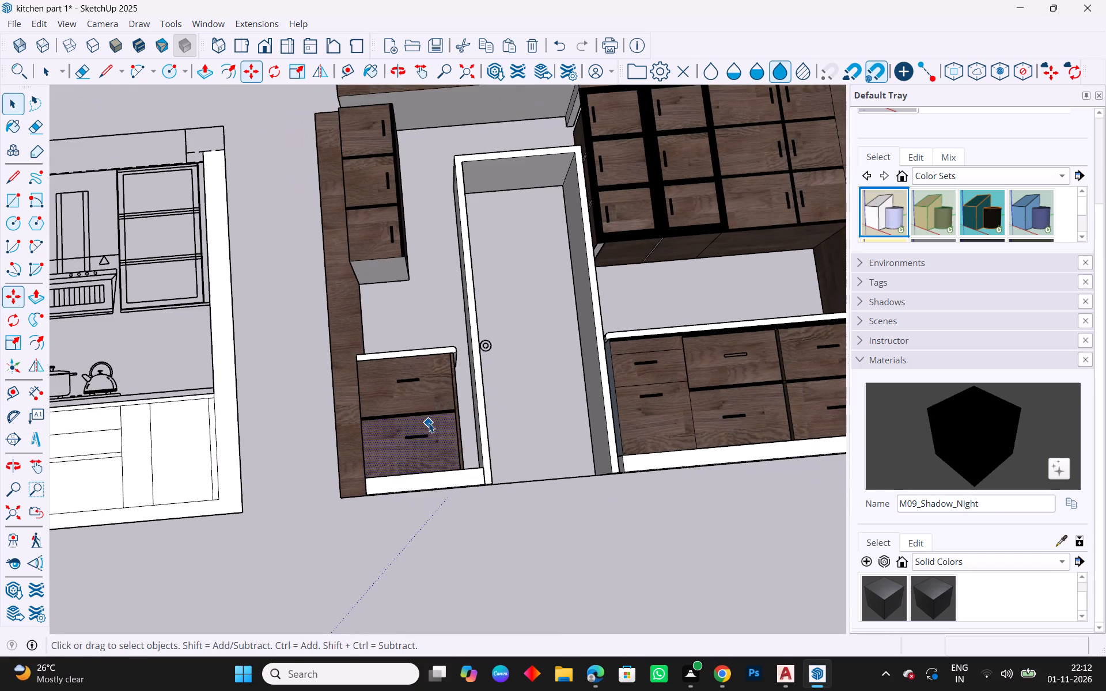
Sample Wood_Floor_12_1K from a cabinet door and paint the grey faces where the top beam meets the large wall cabinet.
scroll(525, 420, down, 4)
middle_drag(514, 468, 479, 569)
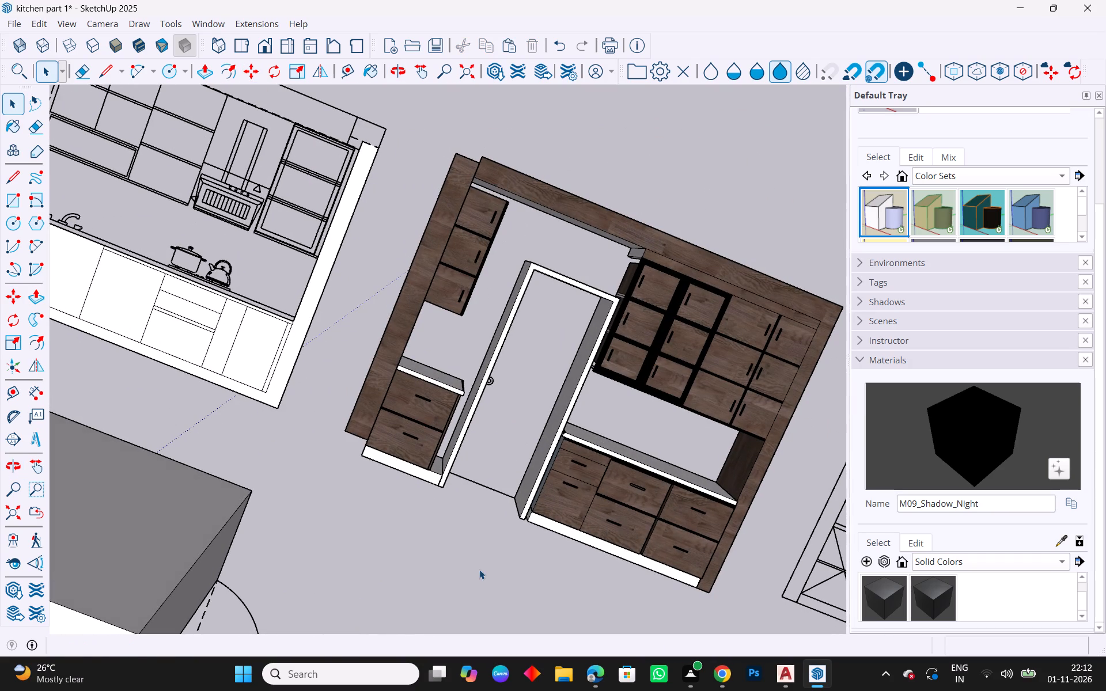
scroll(645, 267, up, 5)
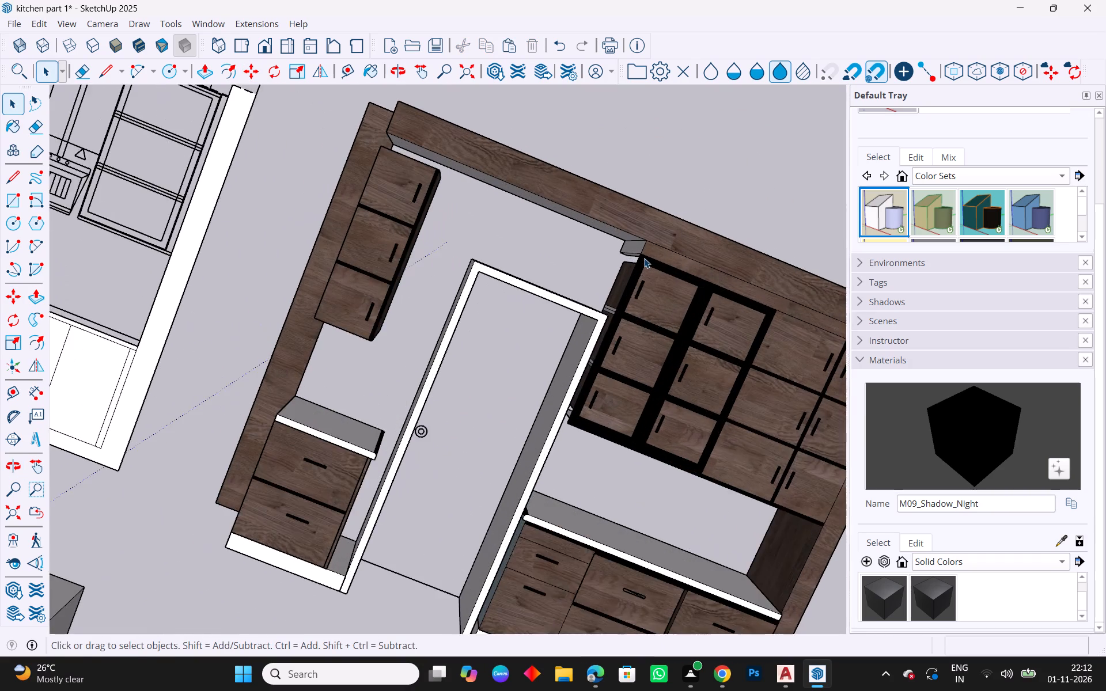
scroll(644, 258, up, 3)
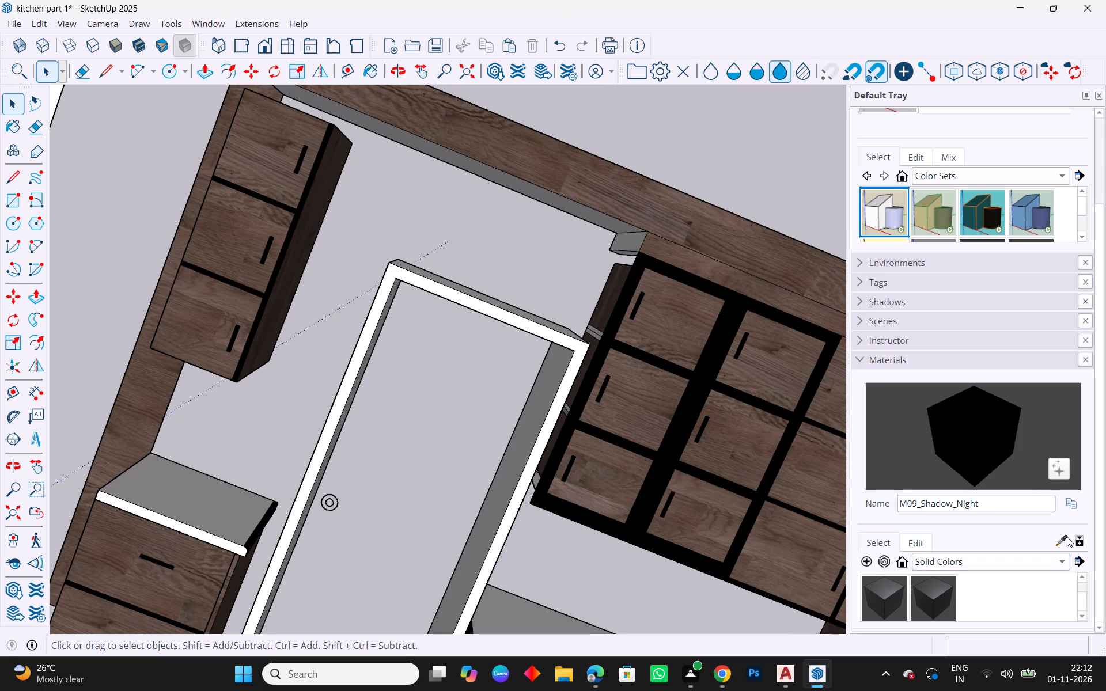
click(1062, 542)
click(739, 448)
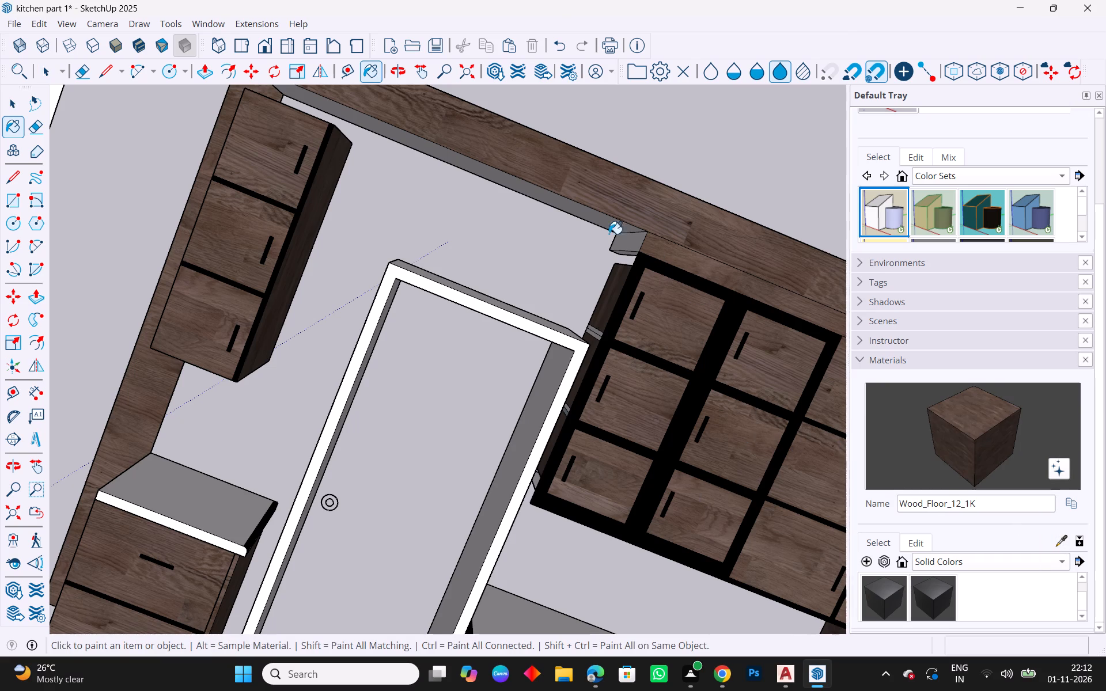
scroll(607, 223, up, 4)
scroll(653, 265, up, 4)
click(652, 252)
middle_drag(643, 277, 658, 223)
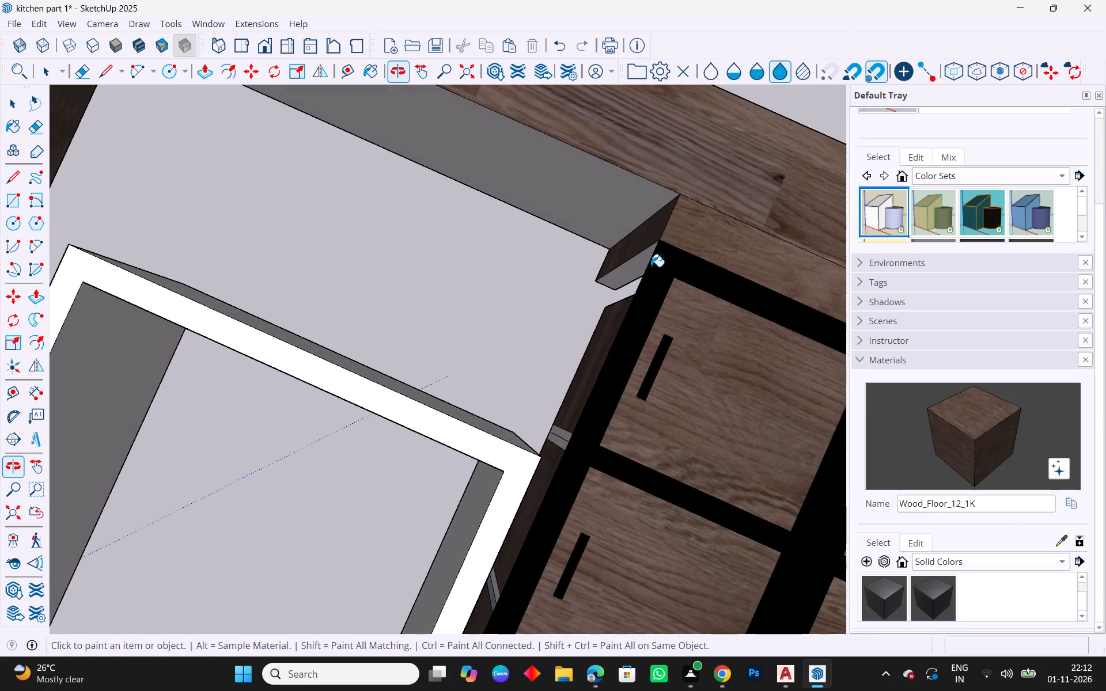
scroll(650, 269, up, 3)
click(636, 263)
Paint the grey gap strips on the large wall cabinet's doorway-facing side with Wood_Floor_12_1K.
scroll(520, 507, up, 8)
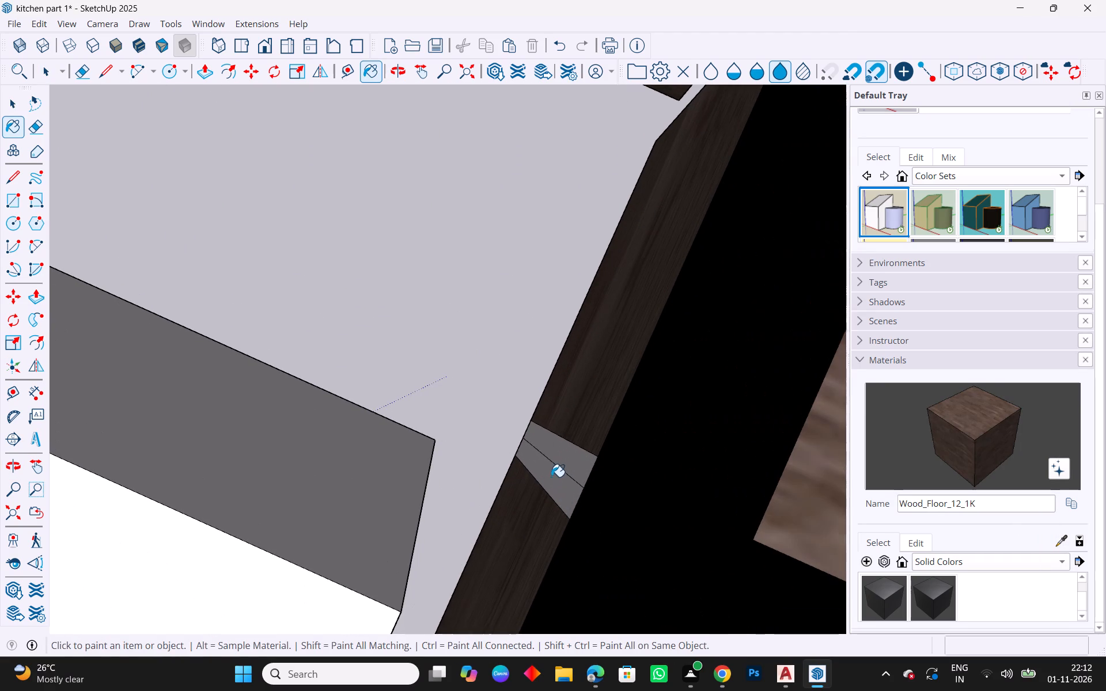
click(551, 477)
click(563, 463)
scroll(582, 404, down, 12)
middle_drag(525, 552, 715, 515)
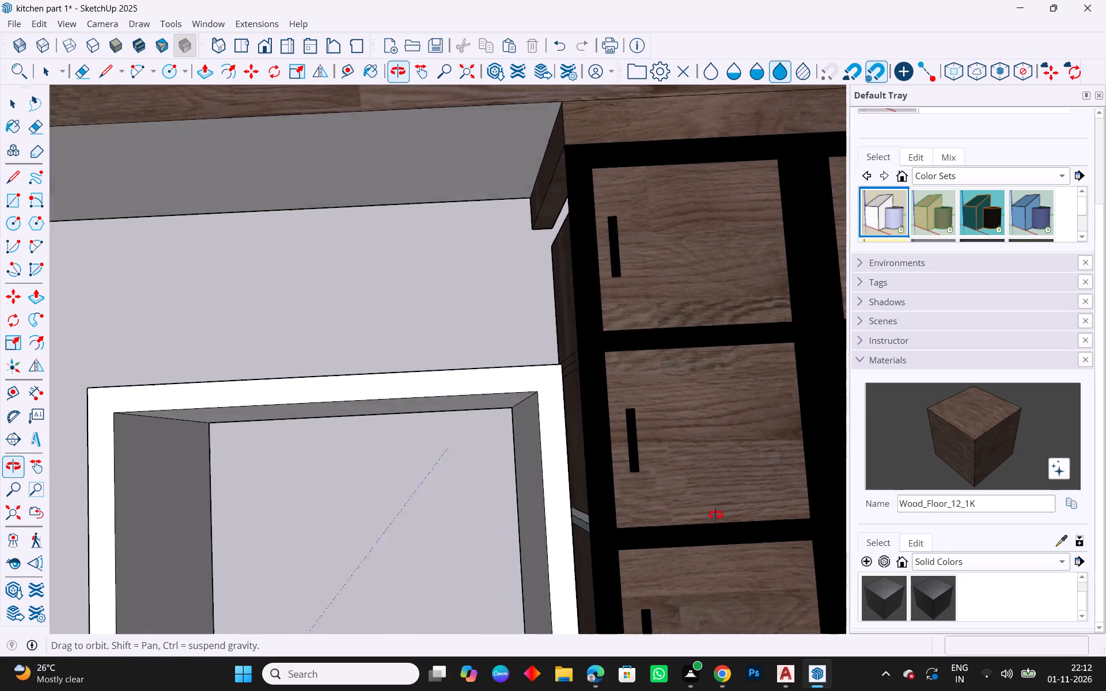
middle_drag(715, 515, 716, 514)
scroll(604, 523, up, 14)
click(617, 514)
click(612, 469)
scroll(585, 462, down, 3)
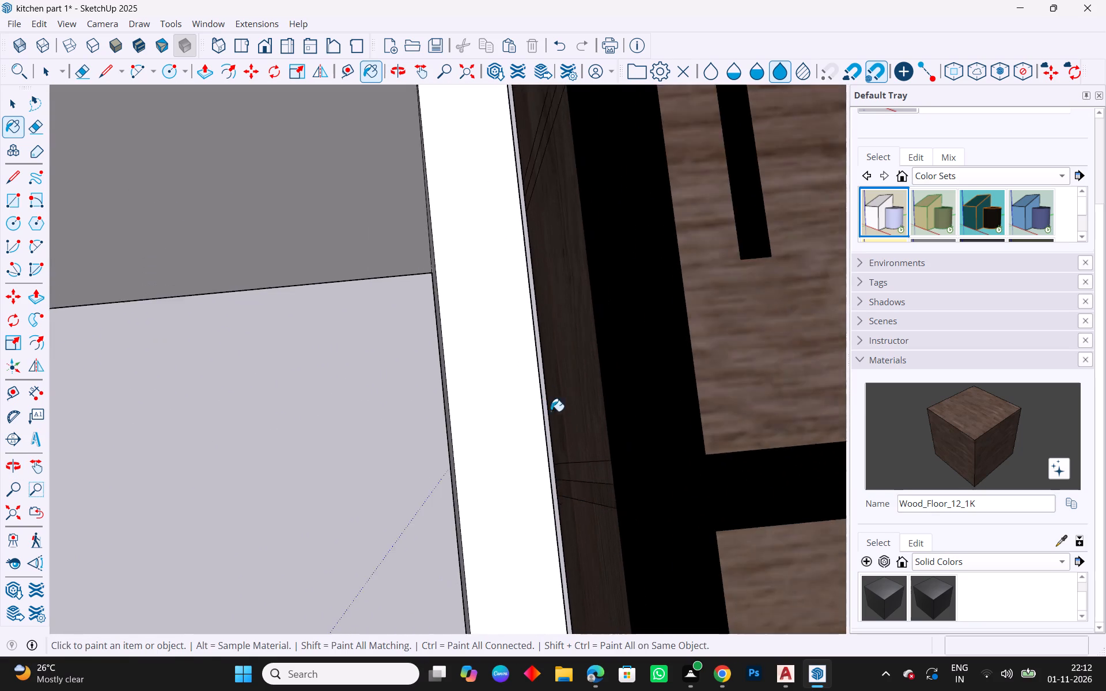
Paint the white strips at the large wall cabinet's bottom corner beside the door frame with Wood_Floor_12_1K.
scroll(551, 411, down, 11)
middle_drag(668, 555, 720, 374)
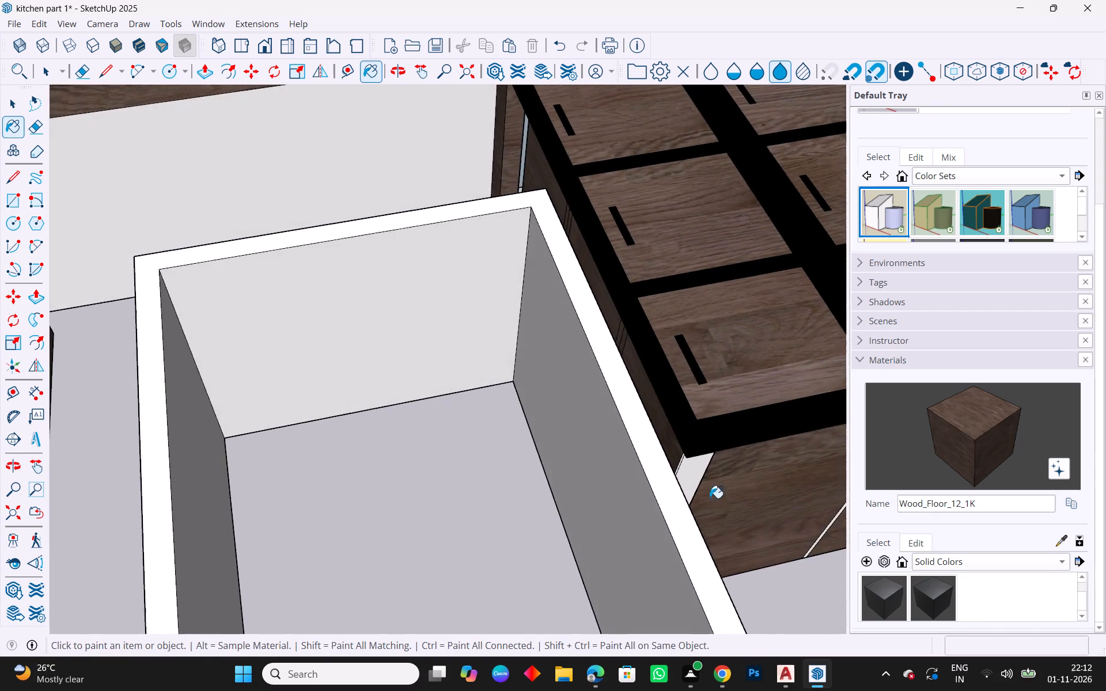
scroll(709, 512, up, 9)
scroll(696, 417, up, 2)
middle_drag(702, 393, 698, 311)
click(702, 452)
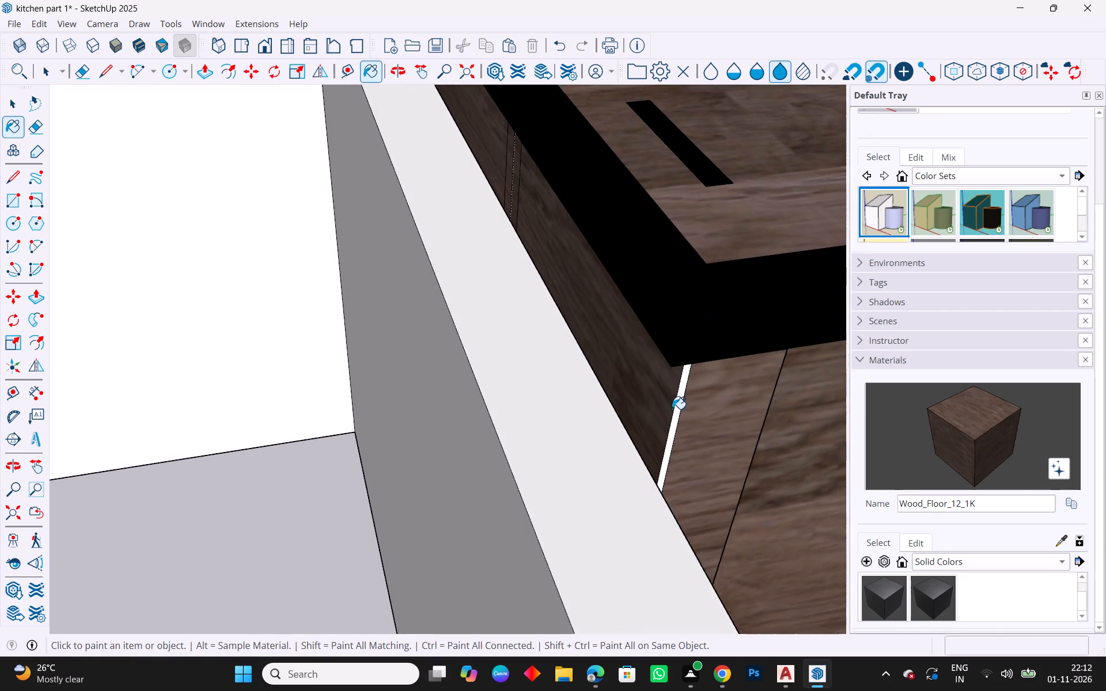
scroll(675, 409, up, 3)
click(676, 422)
scroll(613, 418, down, 11)
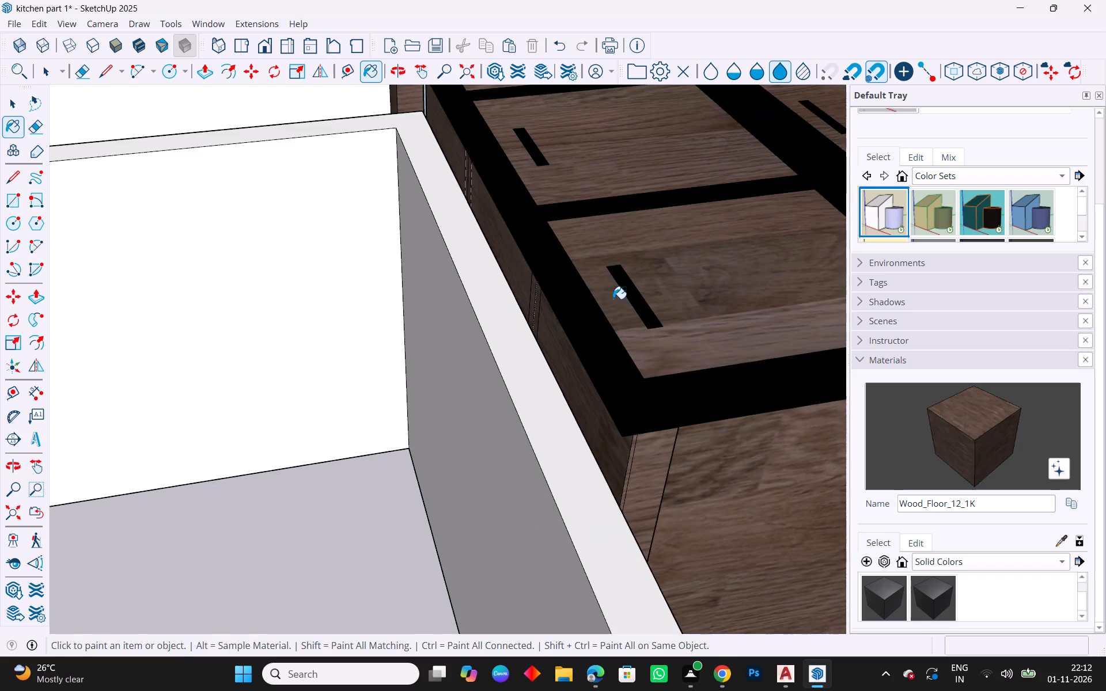
Paint the underside of the narrow wall cabinet with Wood_Floor_12_1K.
middle_drag(613, 299, 625, 541)
scroll(495, 256, down, 16)
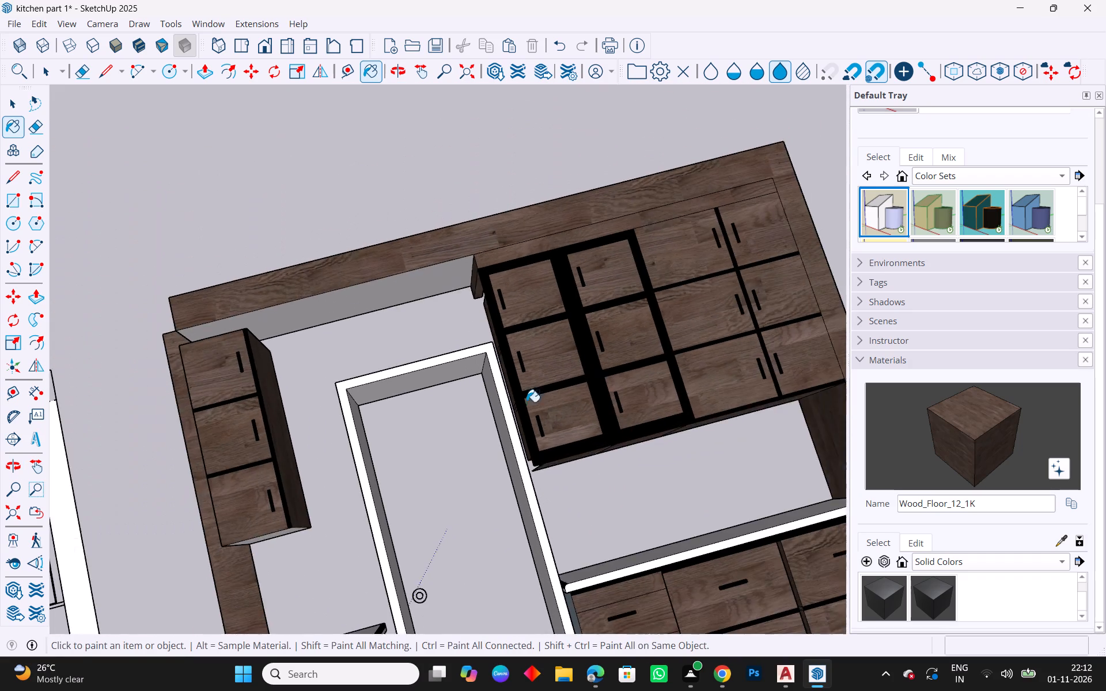
middle_drag(691, 417, 535, 181)
scroll(571, 456, up, 4)
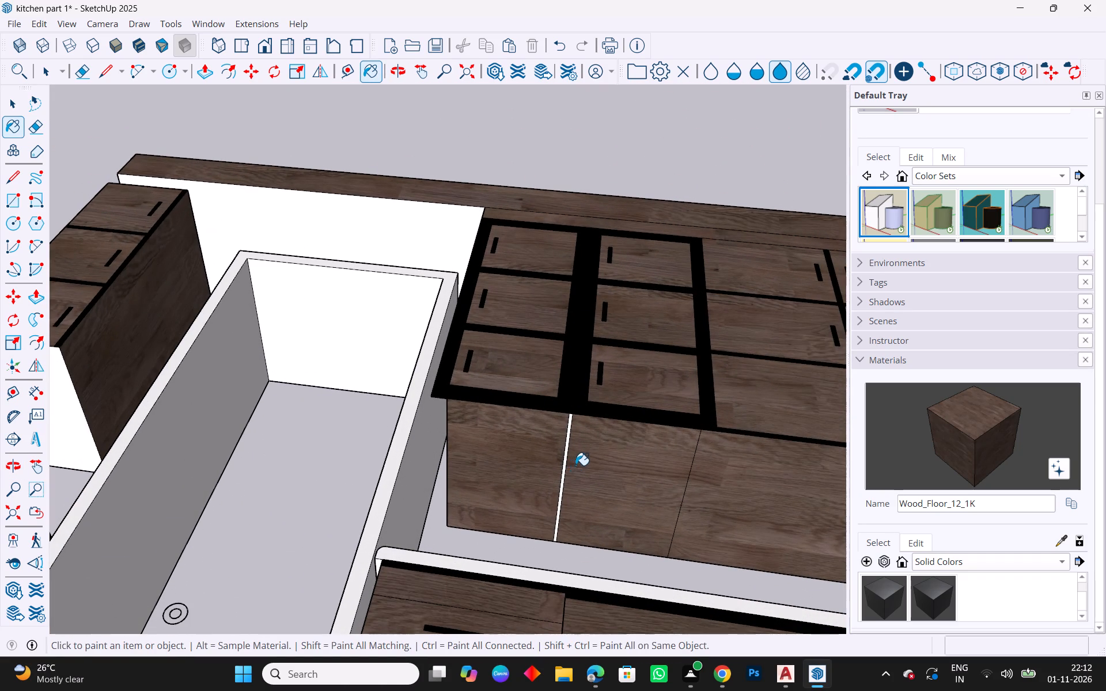
drag(577, 465, 516, 455)
scroll(638, 437, down, 5)
scroll(225, 409, up, 3)
click(248, 404)
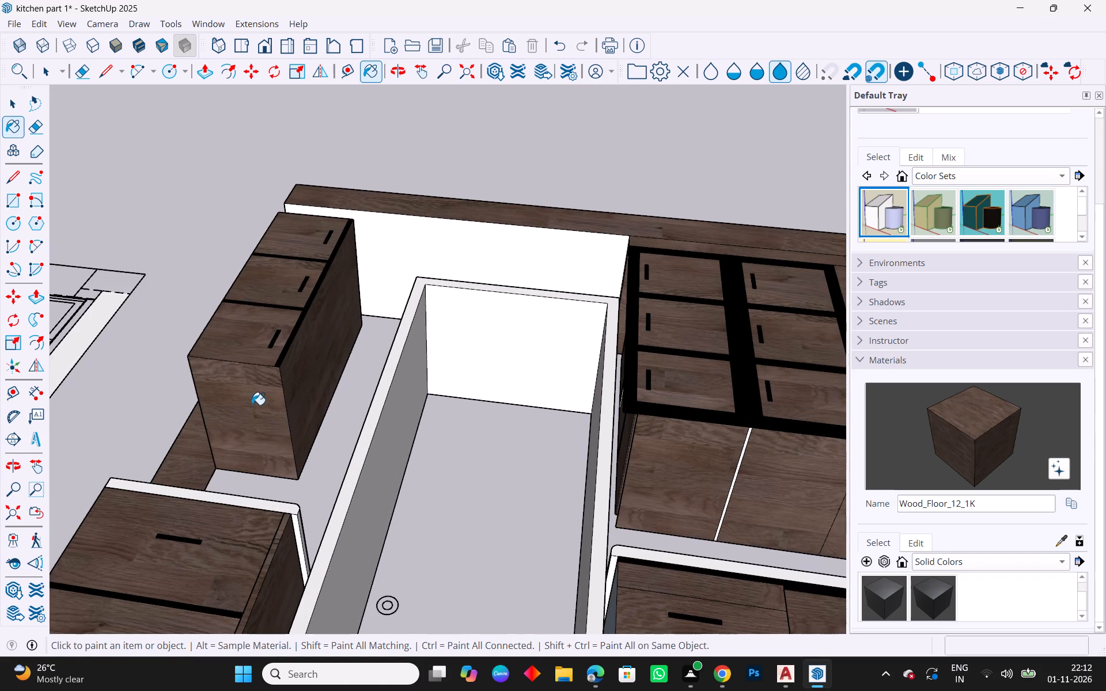
scroll(271, 412, down, 4)
middle_drag(304, 256, 300, 498)
scroll(266, 286, down, 4)
middle_drag(271, 385, 290, 460)
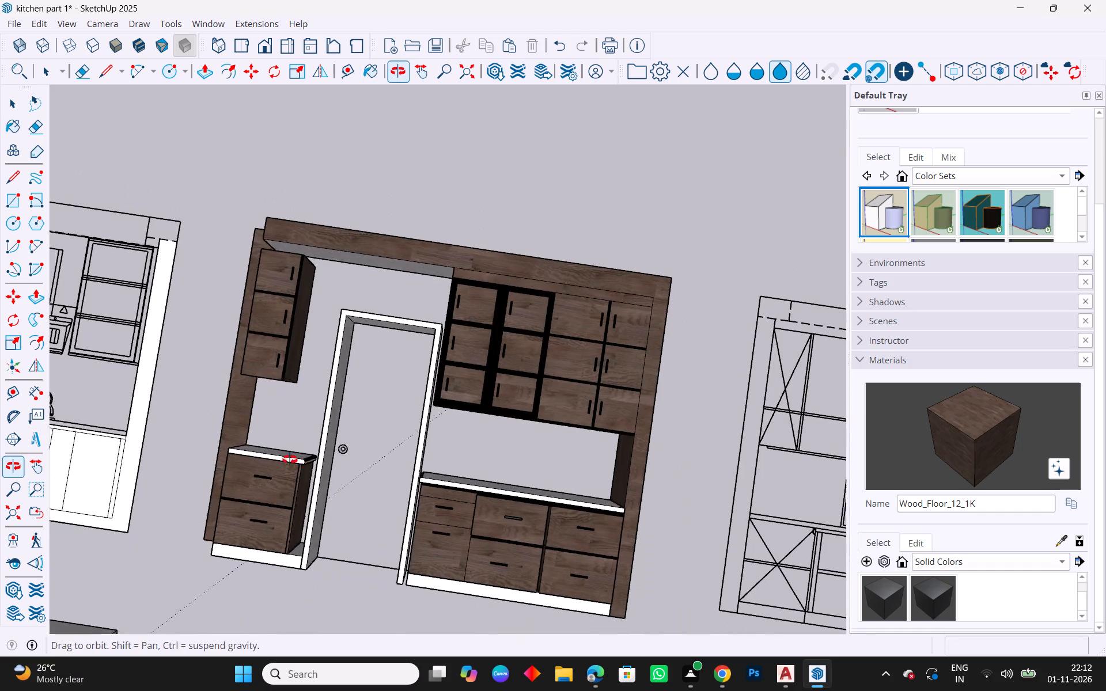
Examine the wood-finished cabinet wall from several angles for faces that still need attention.
middle_drag(290, 460, 331, 546)
scroll(259, 559, up, 8)
middle_drag(351, 560, 442, 541)
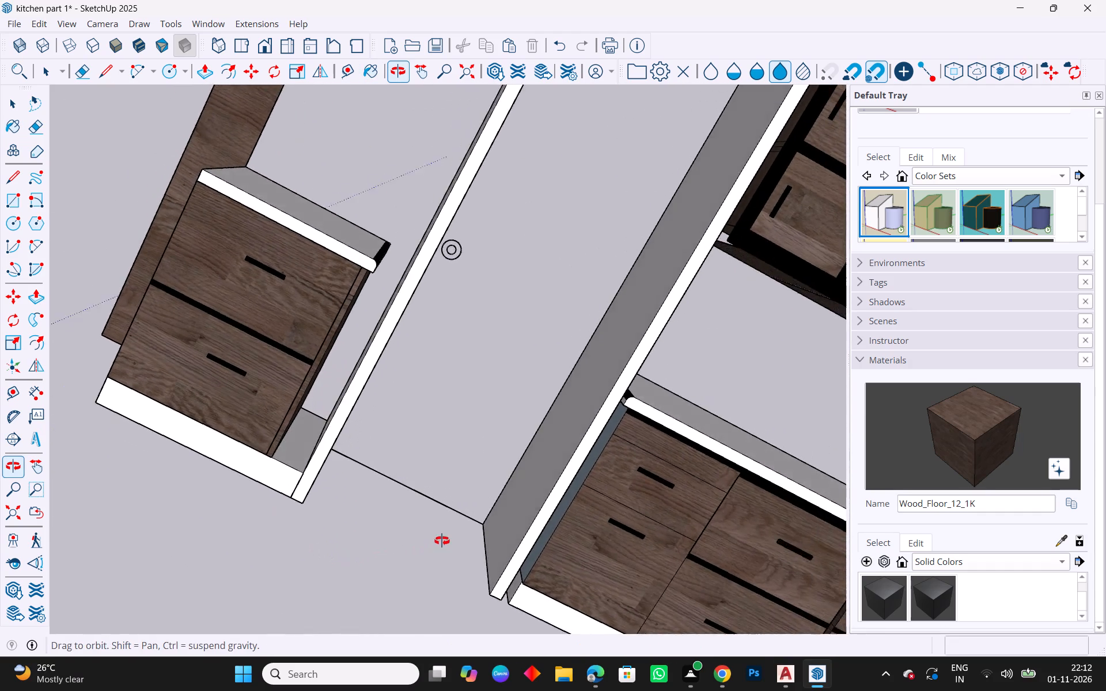
middle_drag(442, 541, 442, 540)
scroll(431, 527, up, 1)
scroll(267, 401, down, 12)
middle_drag(326, 515, 486, 546)
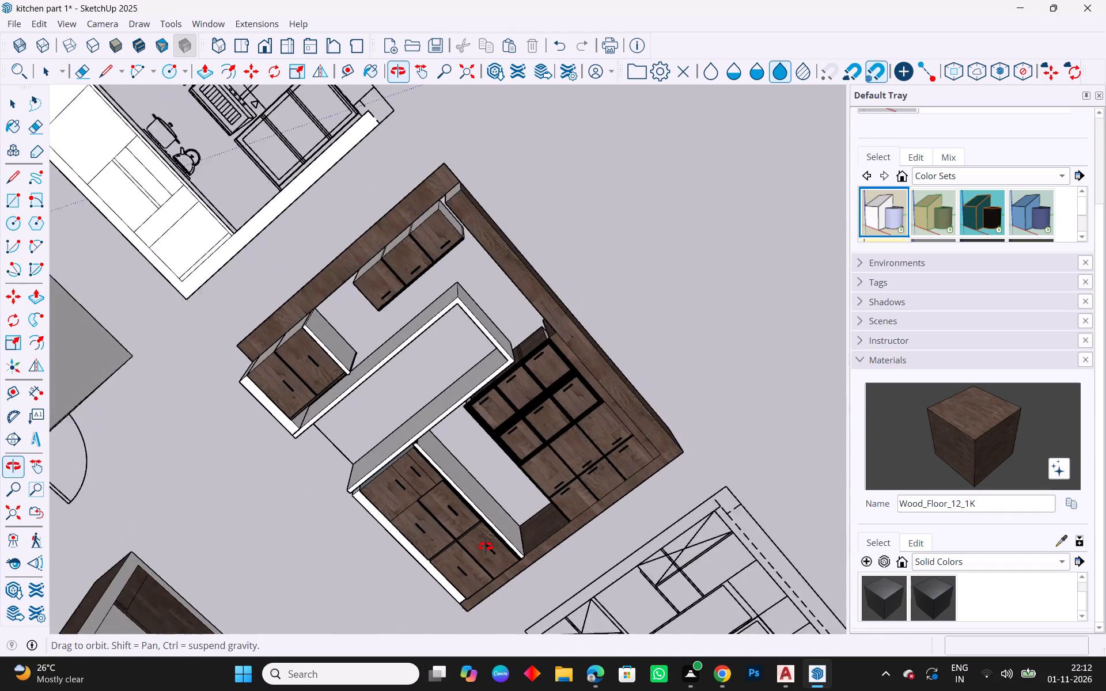
middle_drag(486, 546, 453, 335)
middle_drag(434, 526, 461, 526)
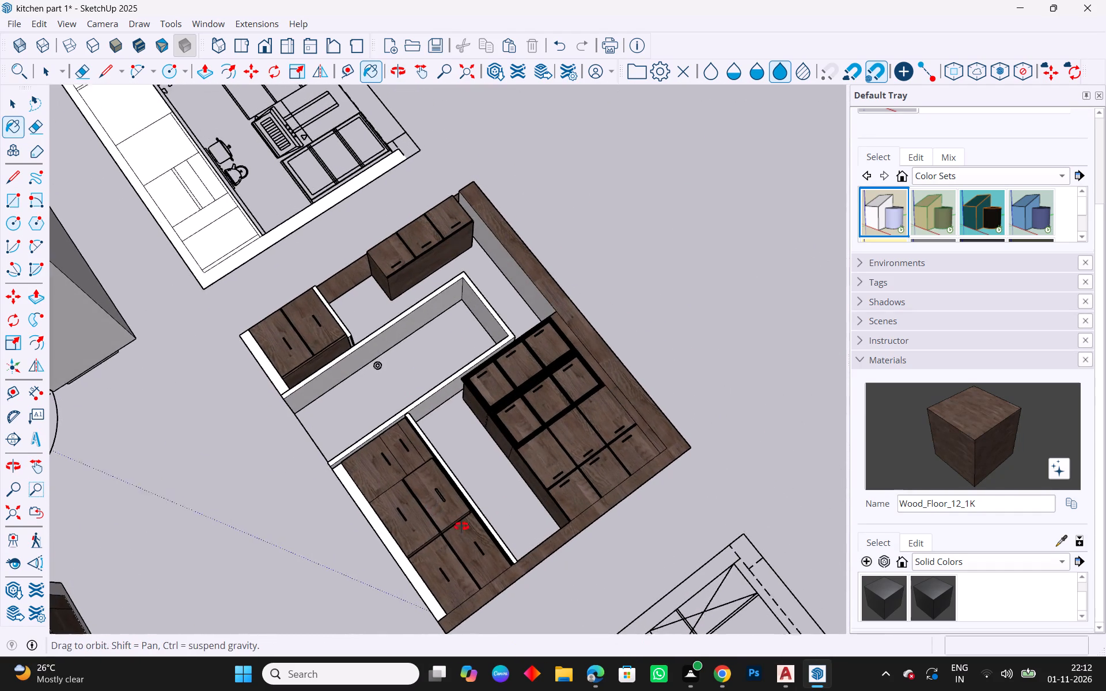
middle_drag(461, 526, 613, 452)
middle_drag(236, 484, 483, 624)
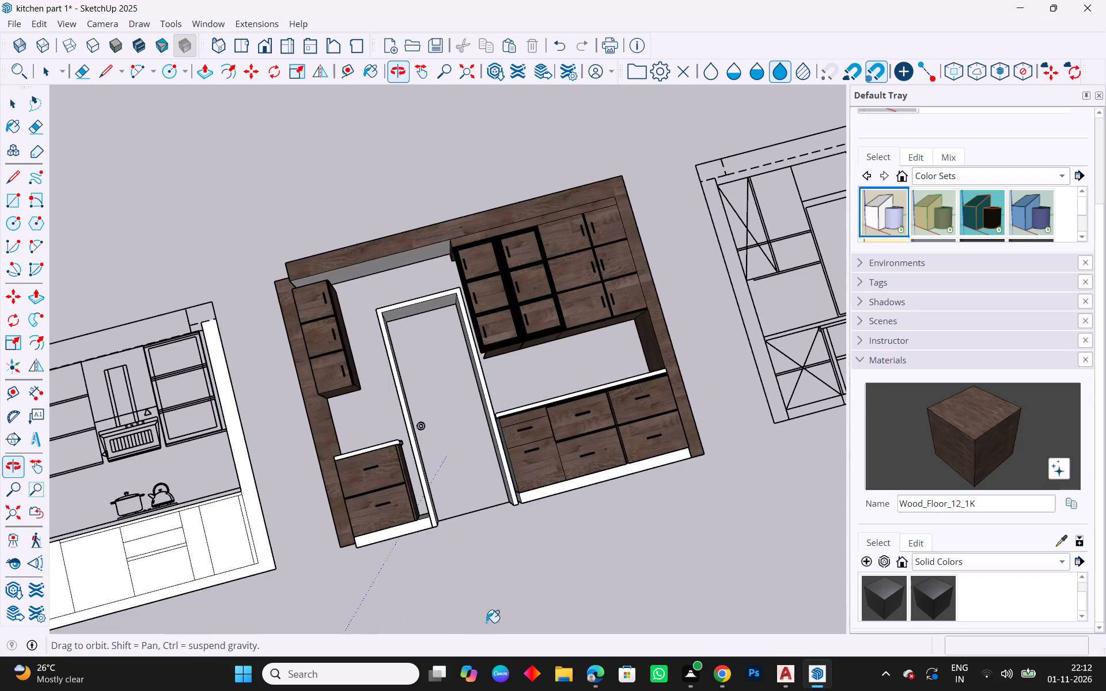
middle_drag(451, 382, 535, 542)
scroll(369, 306, down, 4)
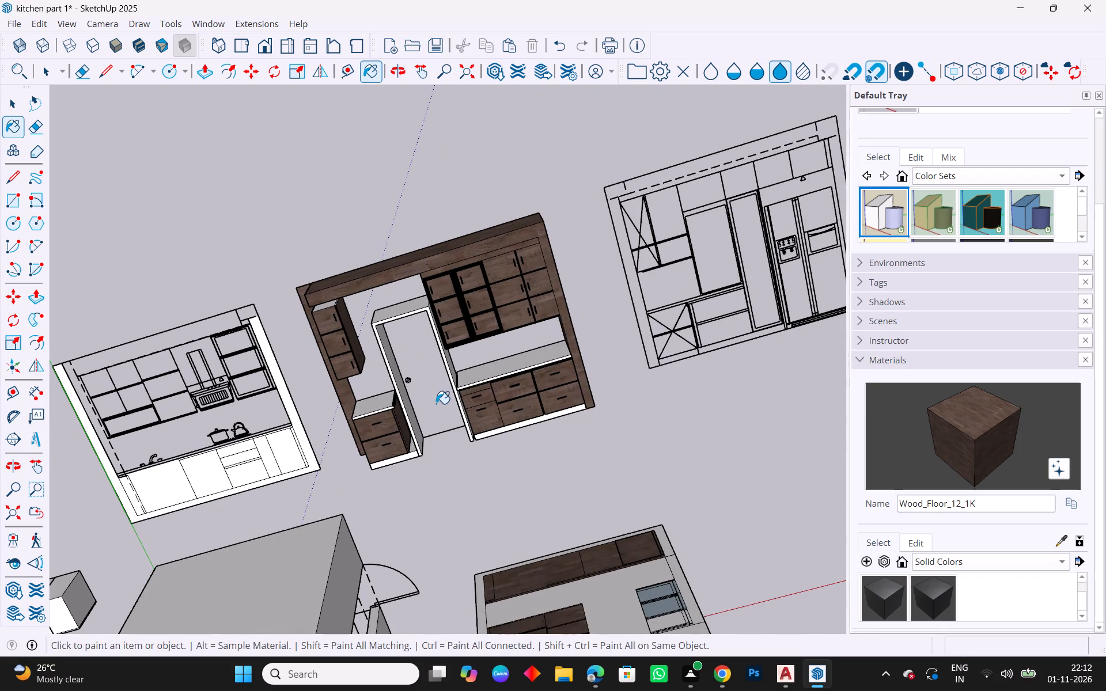
scroll(348, 335, down, 5)
scroll(465, 409, up, 4)
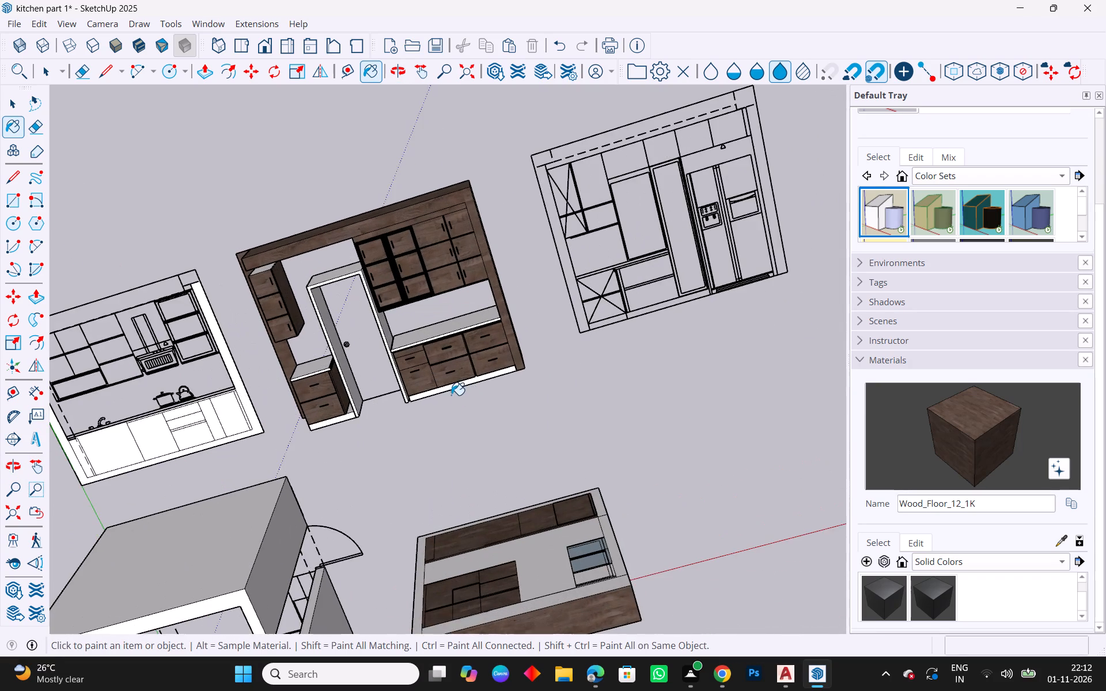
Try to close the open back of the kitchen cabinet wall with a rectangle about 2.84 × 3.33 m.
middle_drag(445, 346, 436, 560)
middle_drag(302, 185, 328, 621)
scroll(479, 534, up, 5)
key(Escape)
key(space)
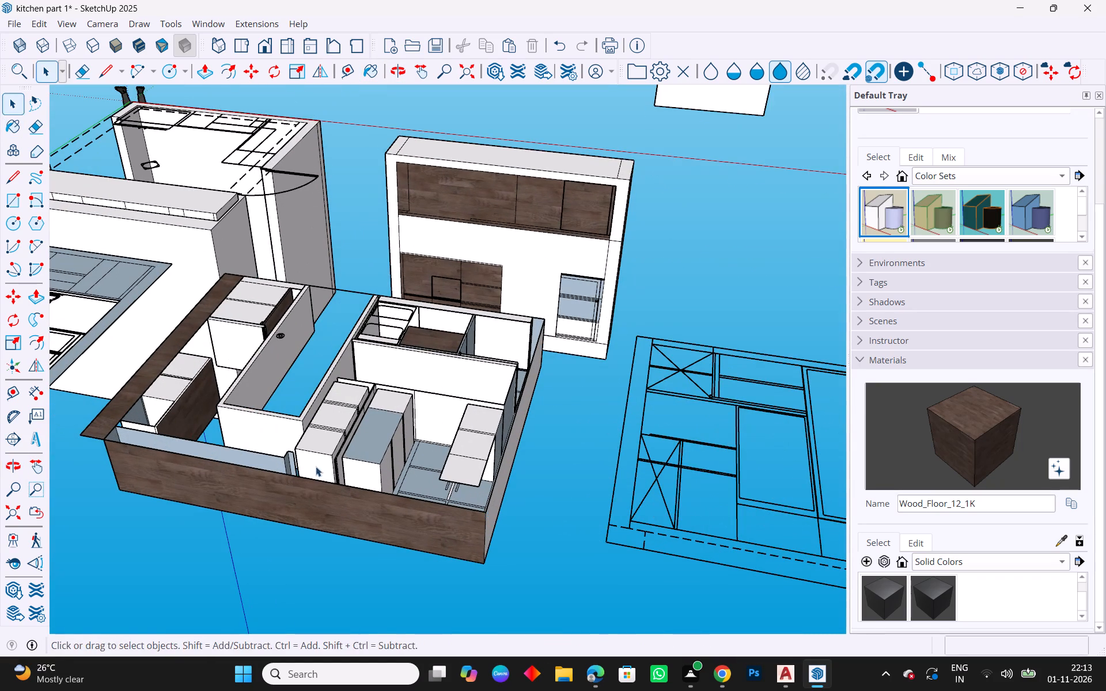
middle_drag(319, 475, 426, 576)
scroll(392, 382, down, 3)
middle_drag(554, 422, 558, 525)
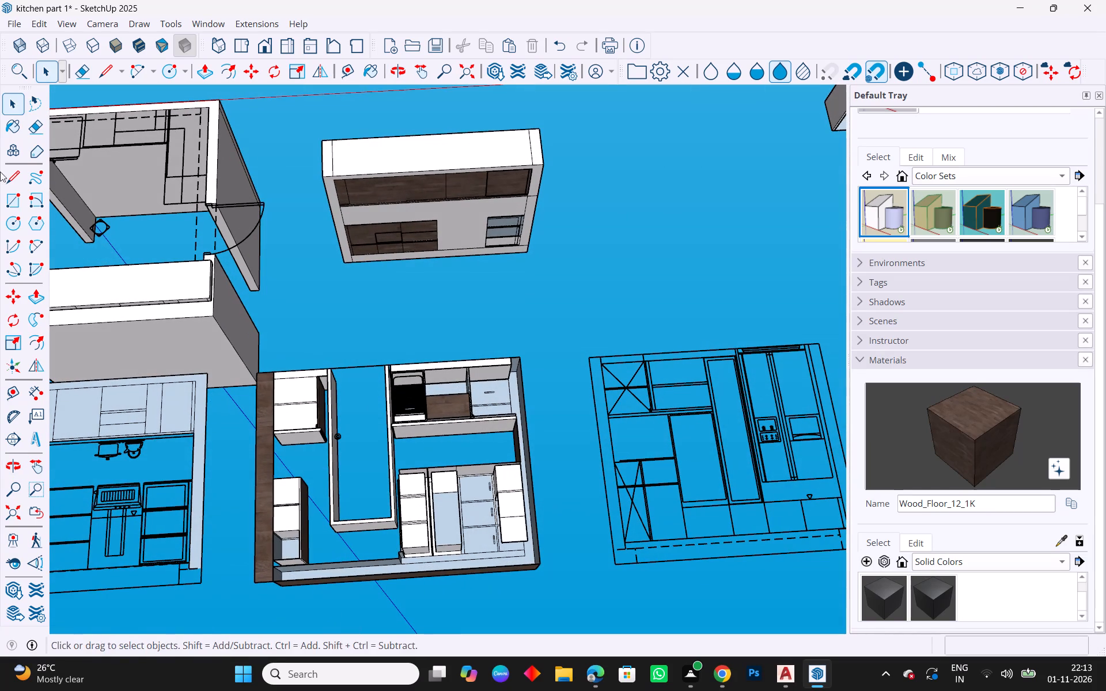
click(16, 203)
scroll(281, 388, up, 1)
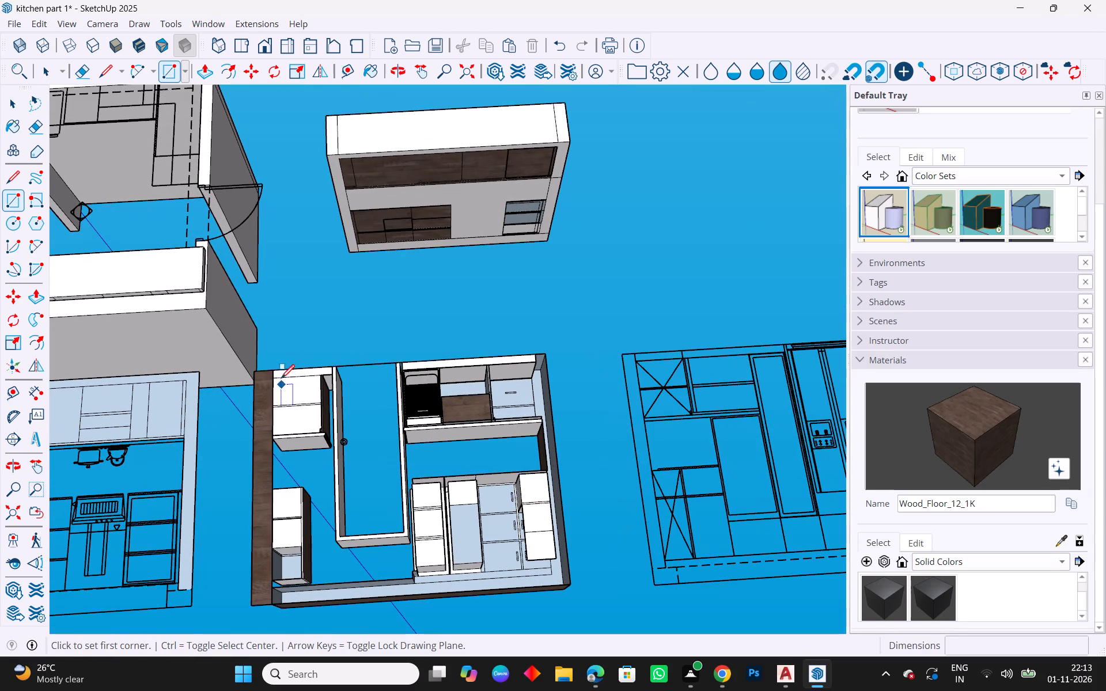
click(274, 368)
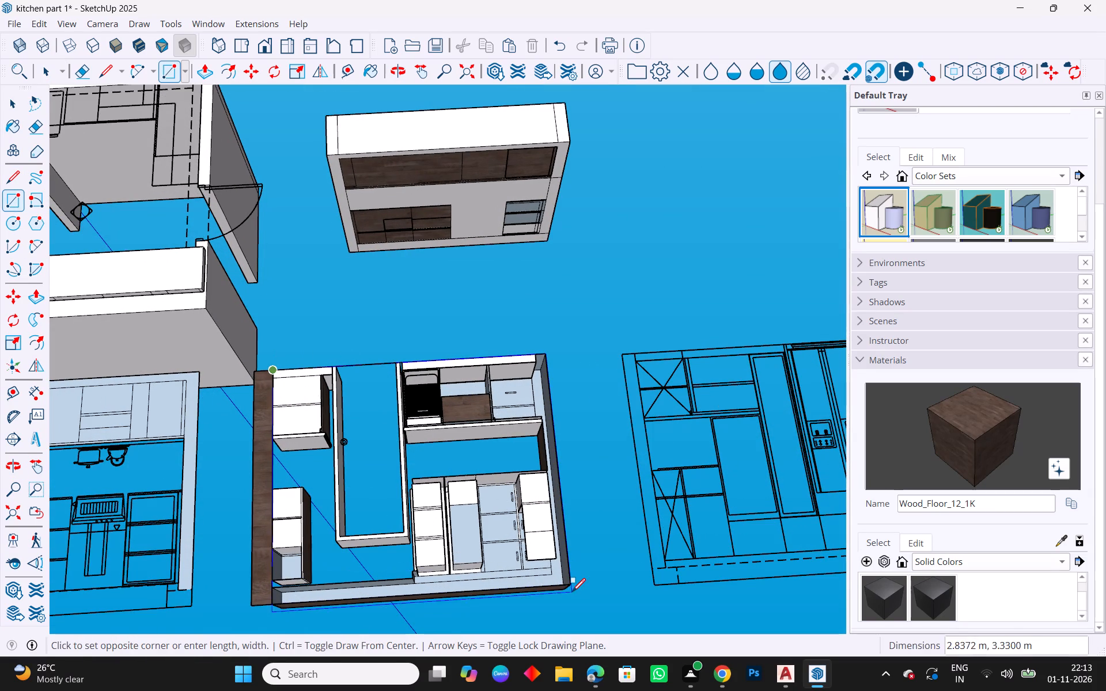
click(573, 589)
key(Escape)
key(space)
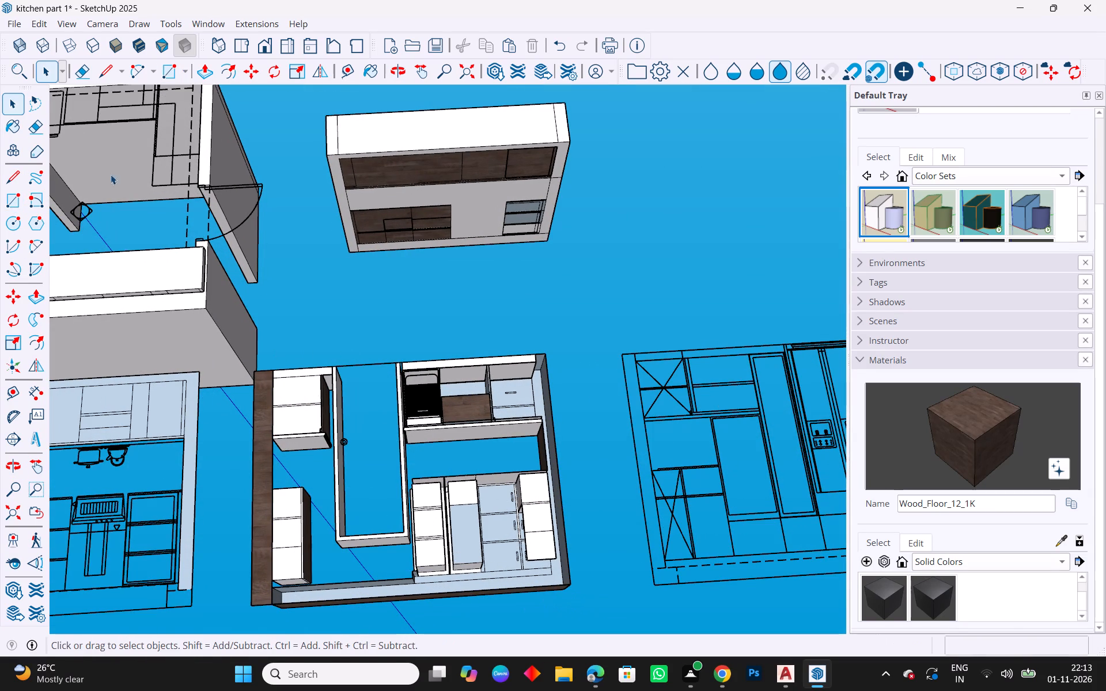
Draw a rectangle about 3.32 × 2.75 m across the whole open back of the cabinet wall, corner to opposite corner.
scroll(260, 349, down, 3)
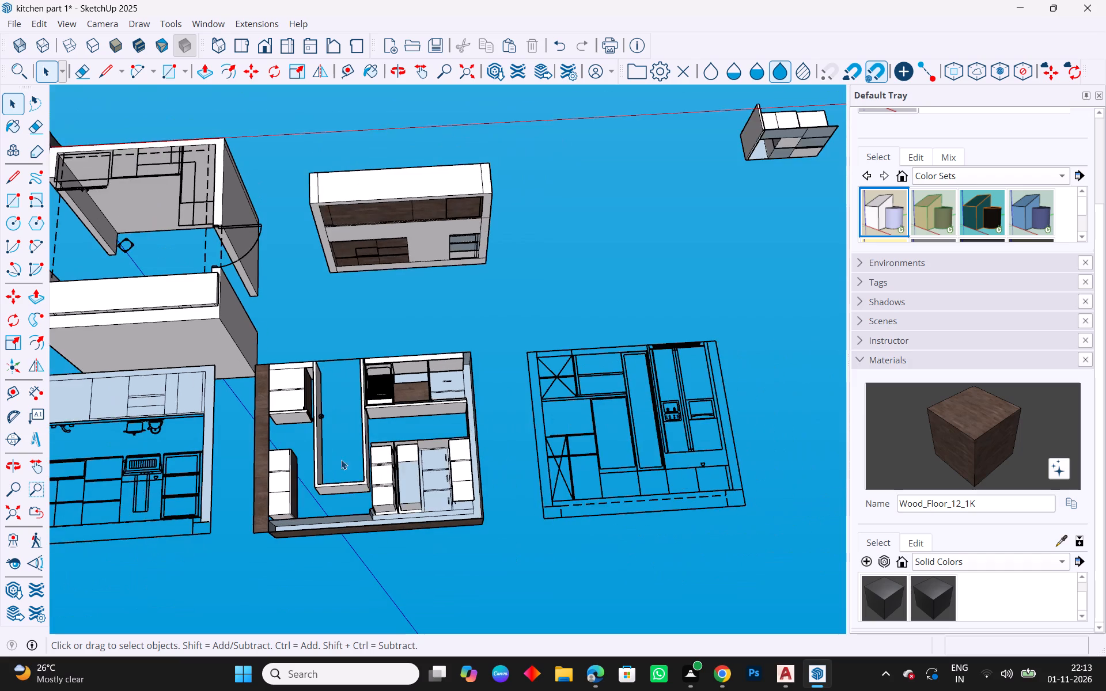
scroll(347, 500, up, 5)
click(10, 206)
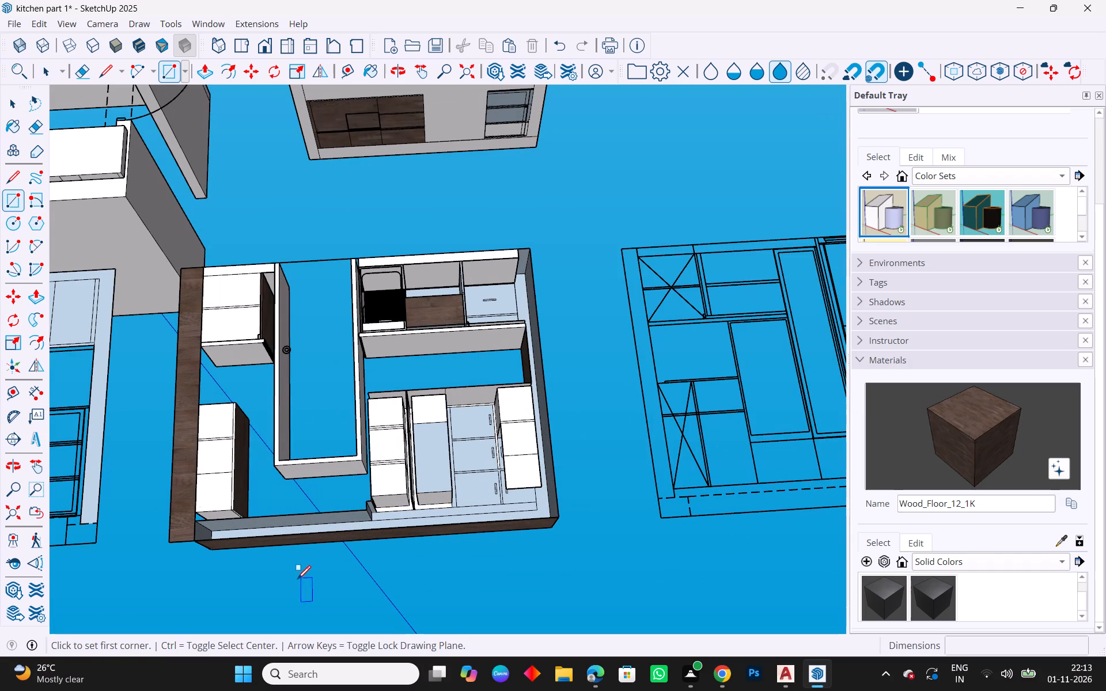
scroll(244, 597, up, 2)
click(188, 537)
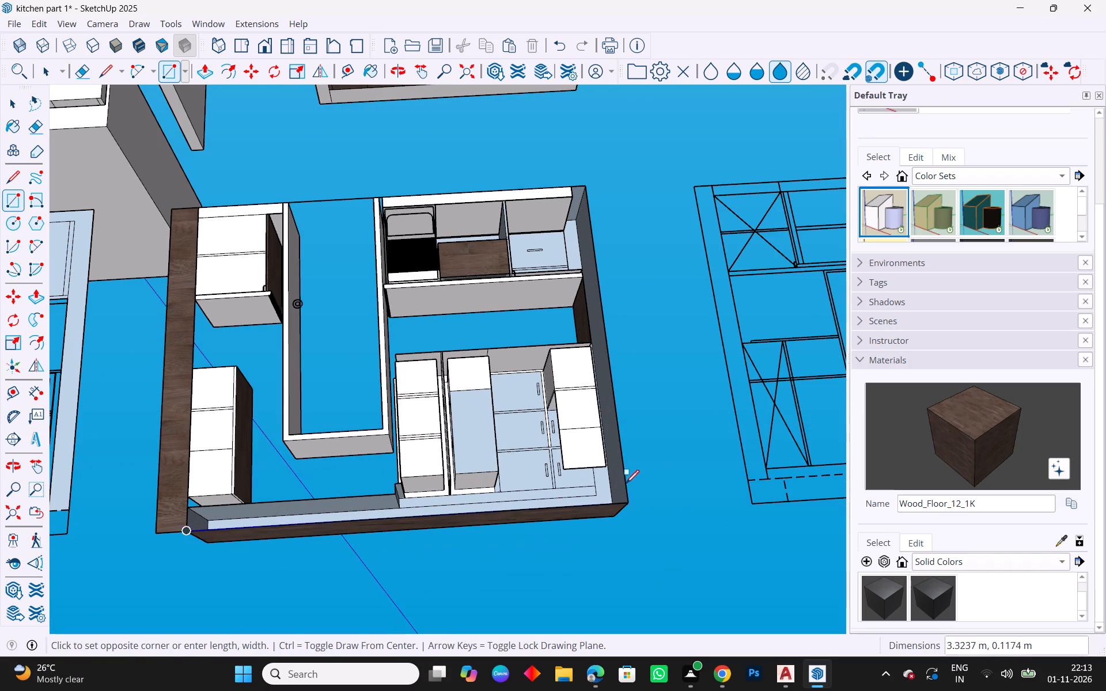
click(586, 187)
middle_drag(460, 540, 436, 454)
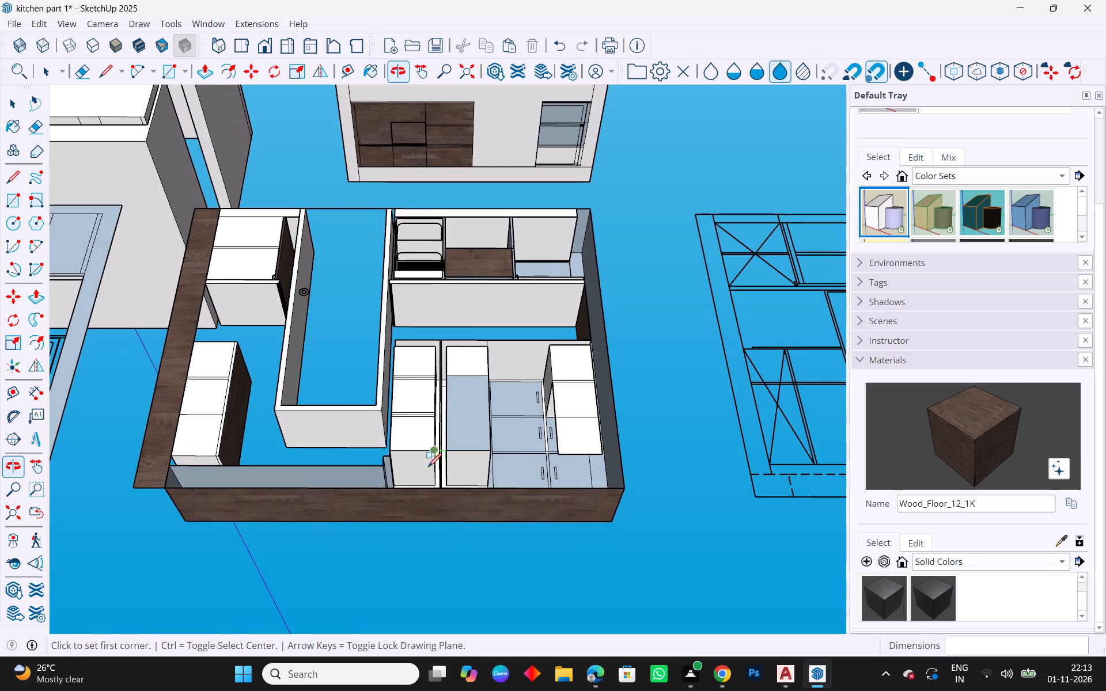
key(Escape)
Draw a rectangle about 1.70 × 1.31 m across the back of the large wall cabinets, ending at the unit's outer corner.
drag(398, 338, 413, 354)
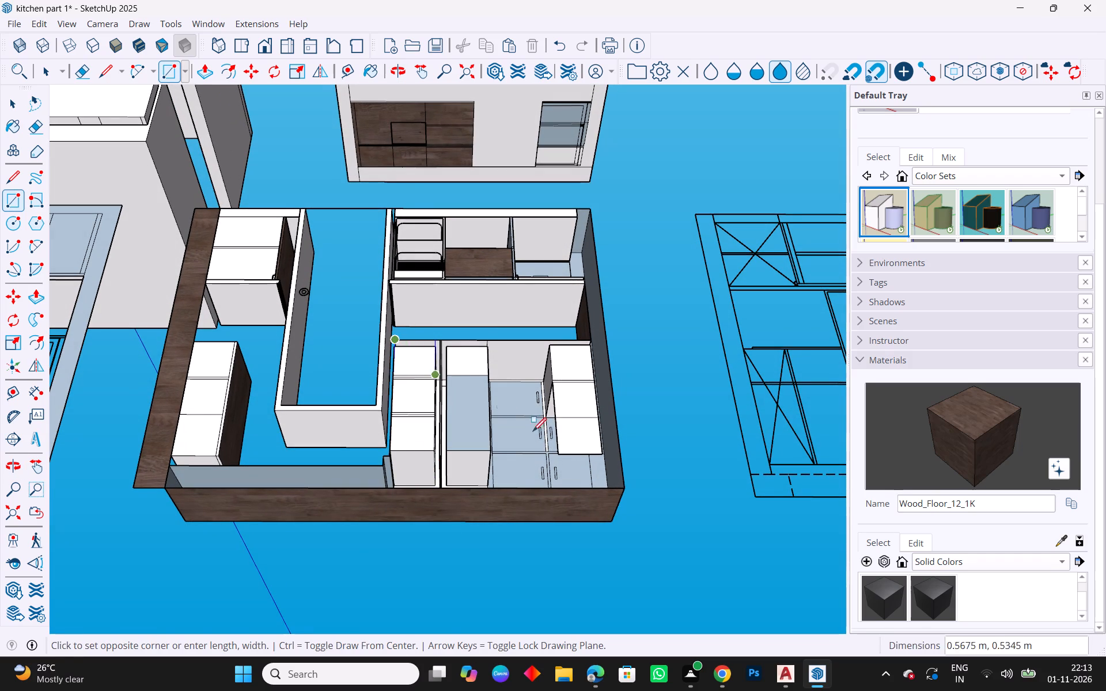
click(626, 491)
key(Escape)
key(Escape)
key(Escape)
key(Escape)
key(Escape)
key(Escape)
key(Escape)
key(Escape)
key(Escape)
key(Escape)
key(Escape)
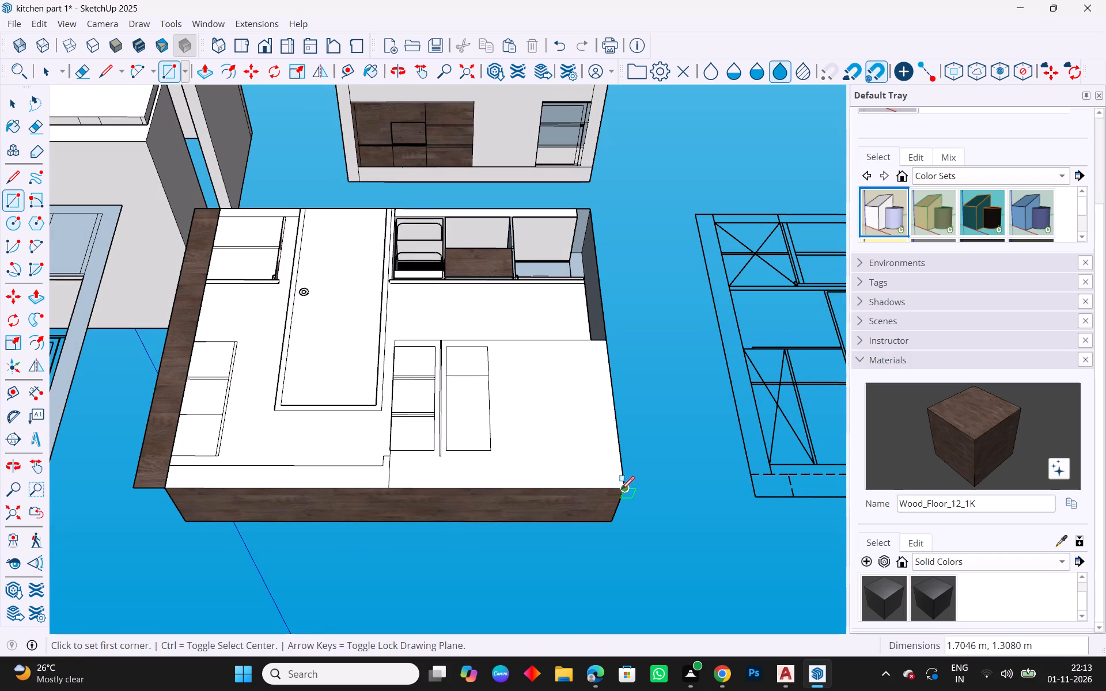
key(space)
Close the remaining back opening behind the large base cabinets with rectangles about 1.74 × 1.32 m and 1.34 × 0.70 m.
middle_drag(491, 381, 507, 559)
scroll(661, 348, up, 2)
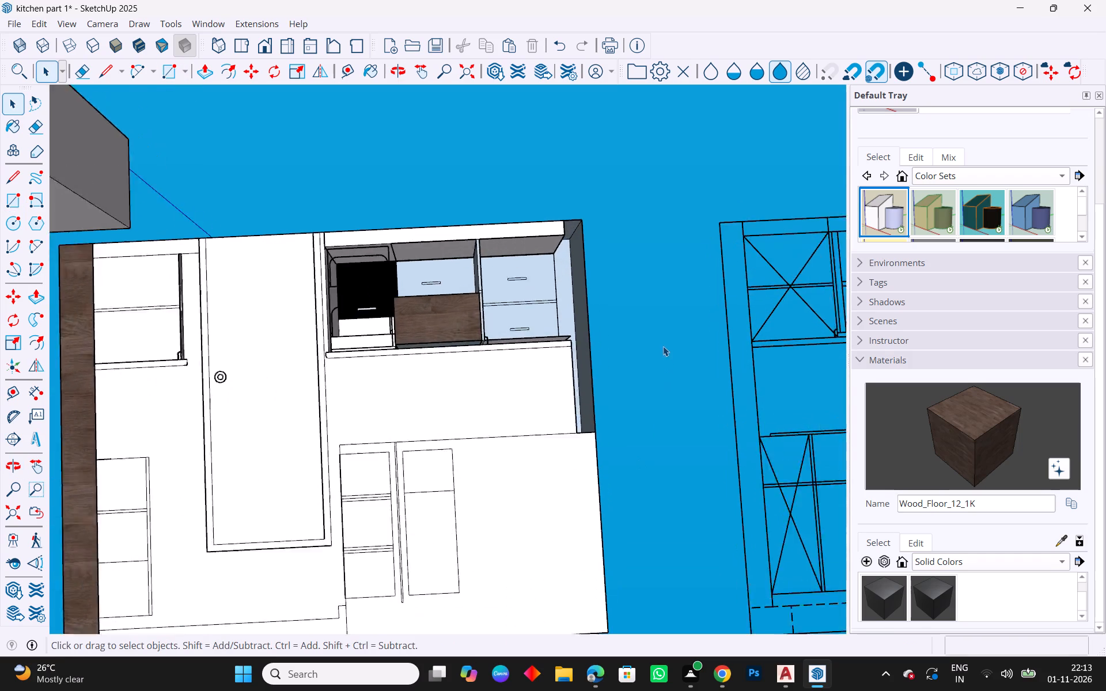
scroll(663, 346, up, 2)
right_drag(304, 192, 309, 191)
key(Escape)
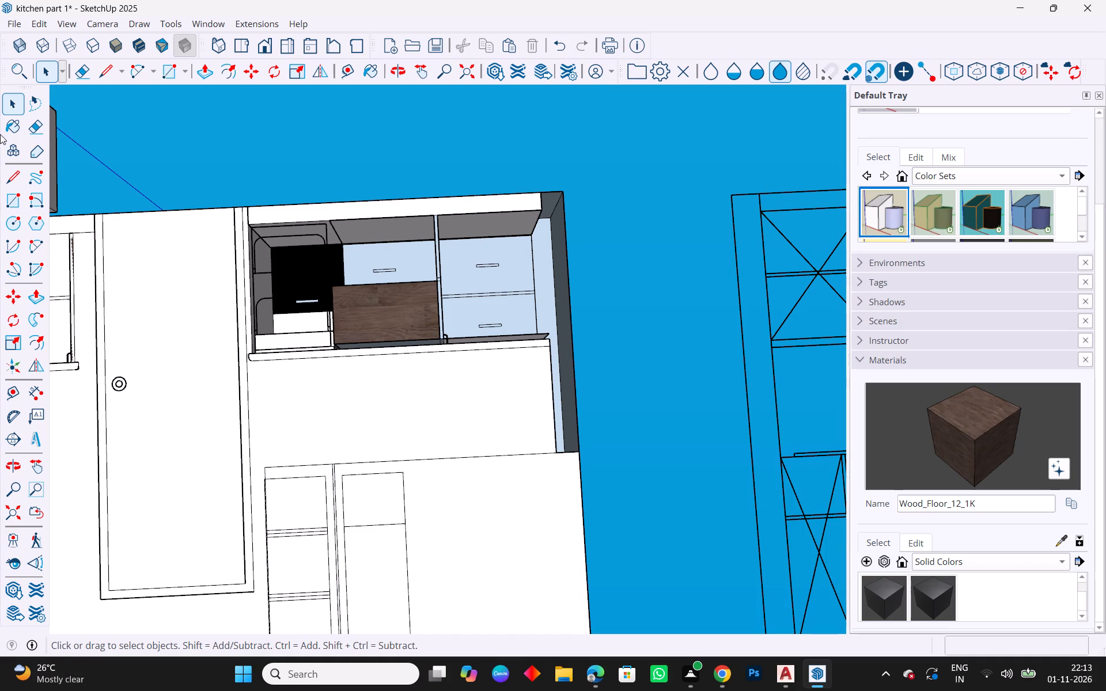
click(17, 197)
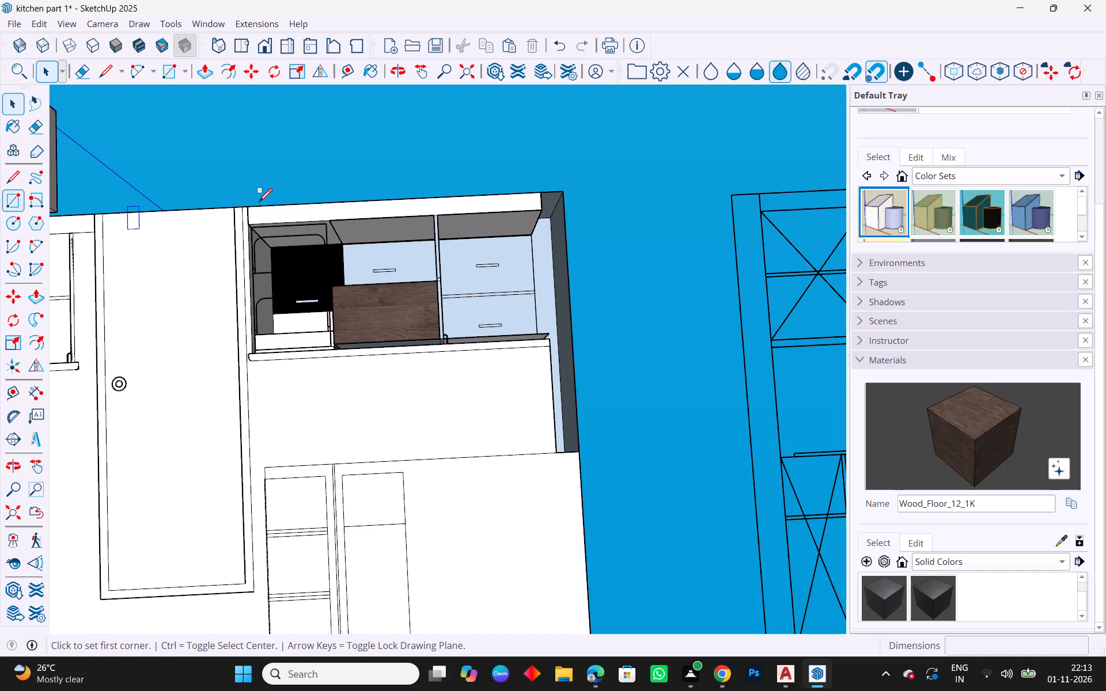
drag(249, 225, 262, 237)
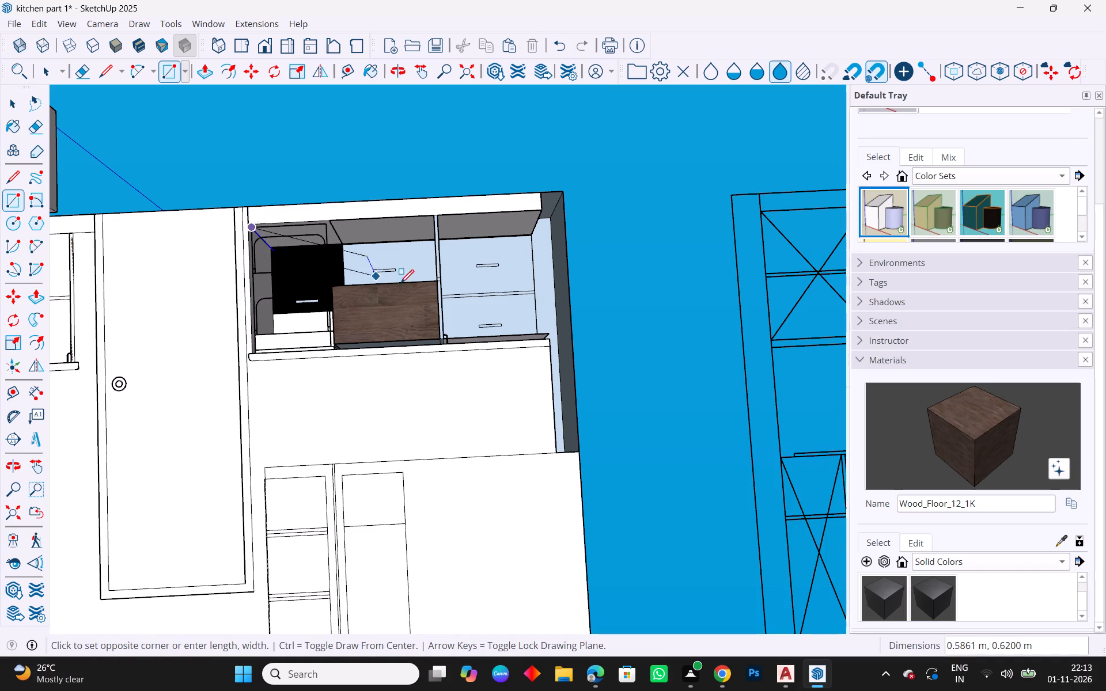
click(576, 455)
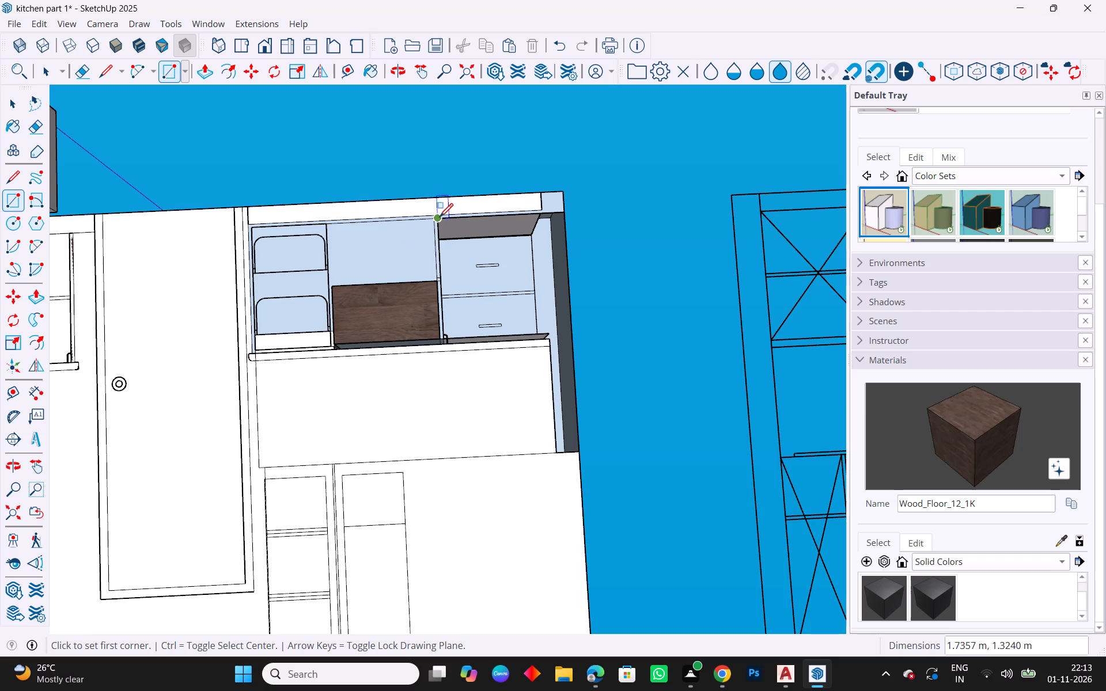
click(438, 217)
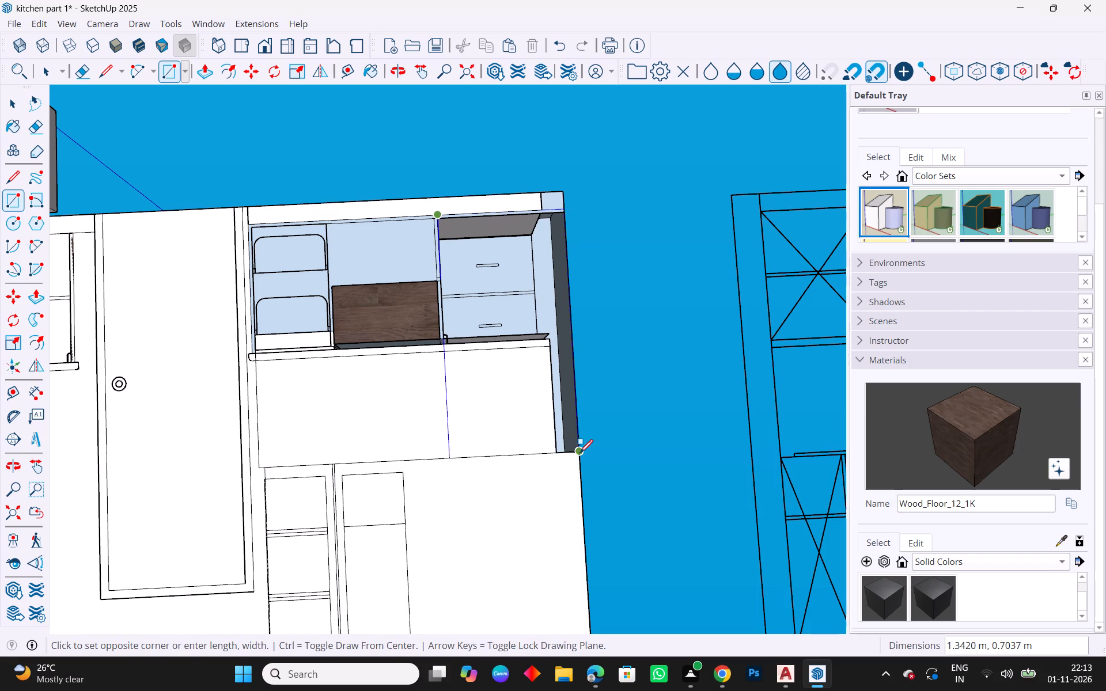
click(579, 454)
key(Escape)
key(space)
Examine the new back panel from the front, around the doorway and between the upper and lower cabinets.
scroll(317, 195, down, 2)
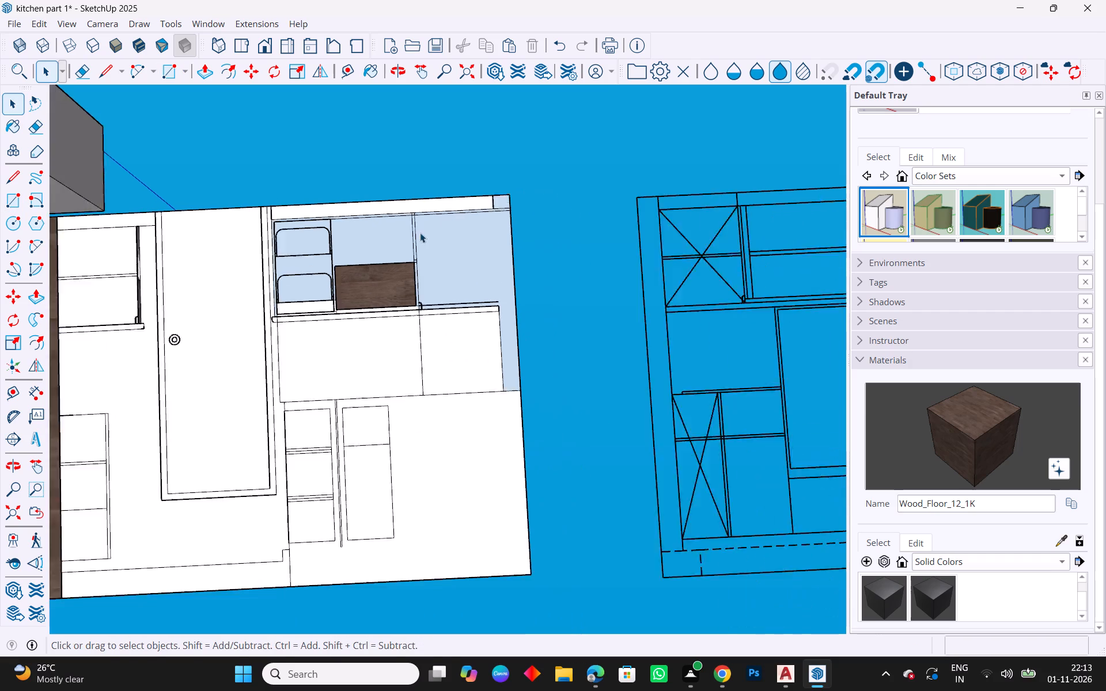
scroll(420, 233, down, 6)
middle_drag(467, 468, 395, 26)
middle_drag(353, 538, 323, 217)
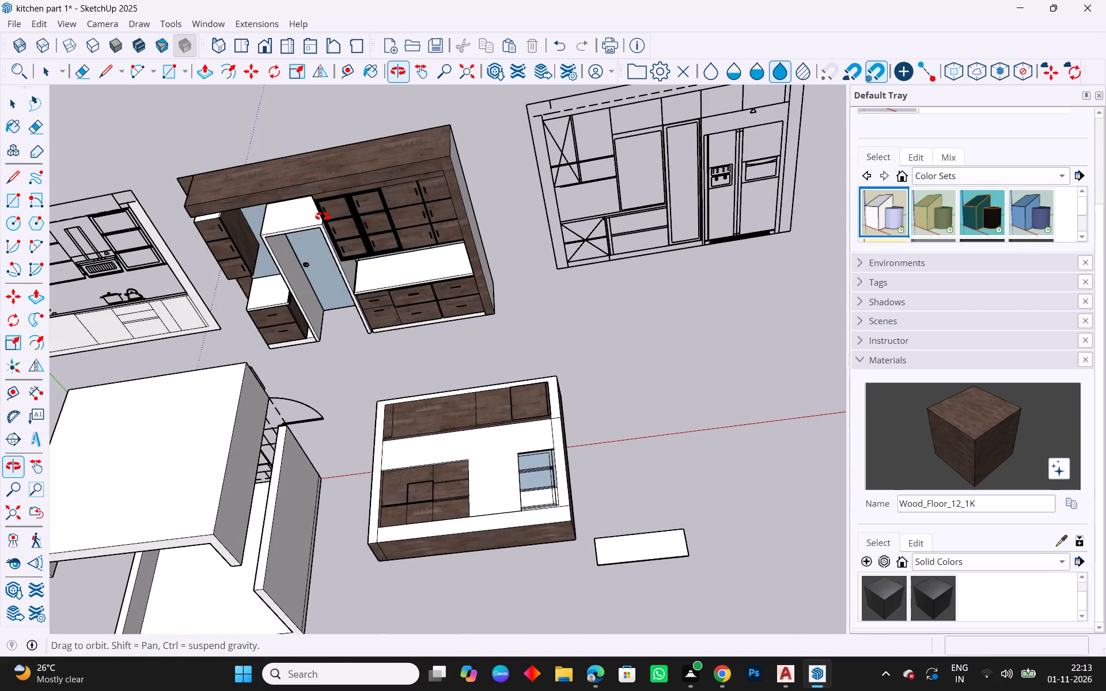
middle_drag(323, 217, 323, 216)
middle_drag(334, 363, 495, 303)
scroll(346, 264, up, 4)
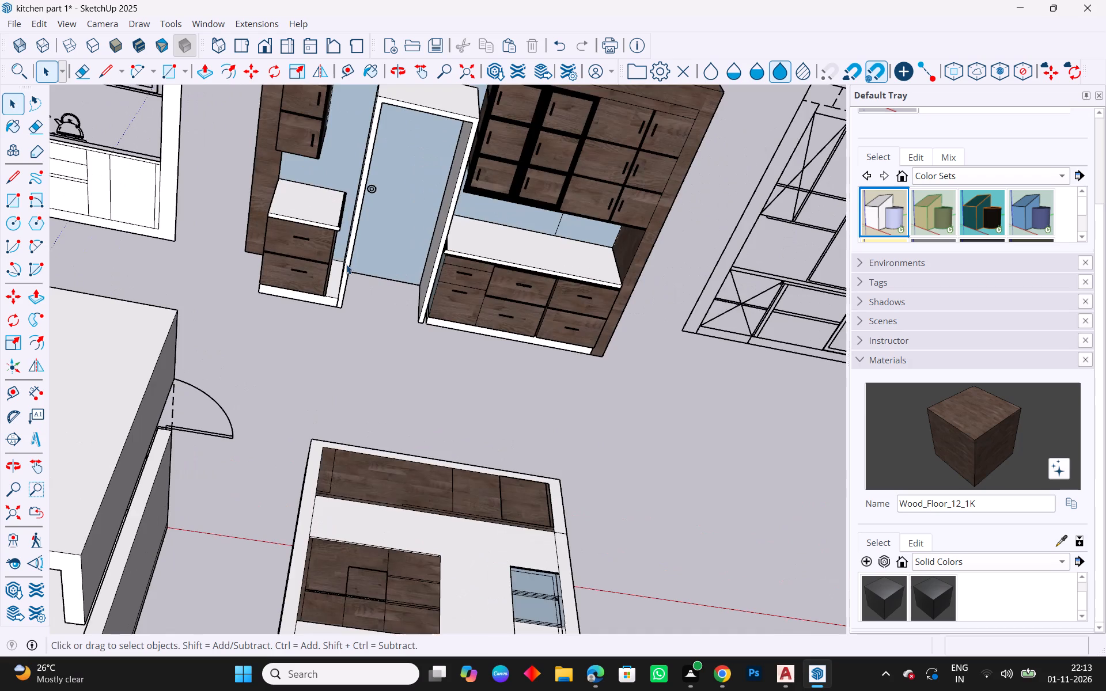
scroll(353, 277, down, 4)
middle_drag(540, 375, 535, 236)
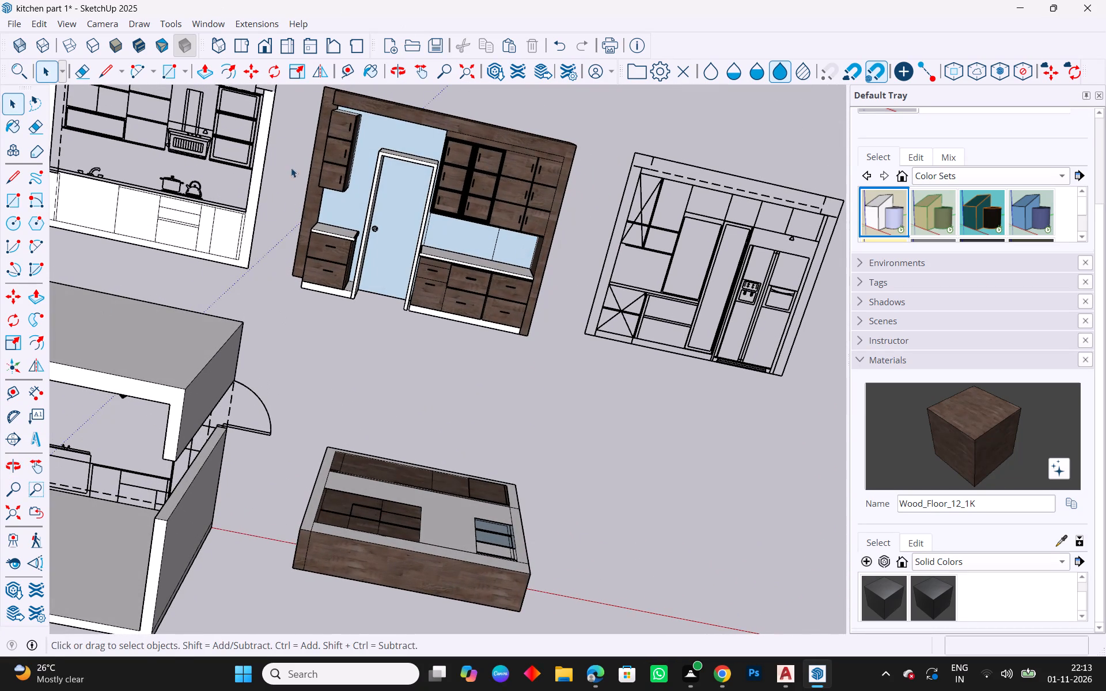
middle_drag(597, 240, 692, 316)
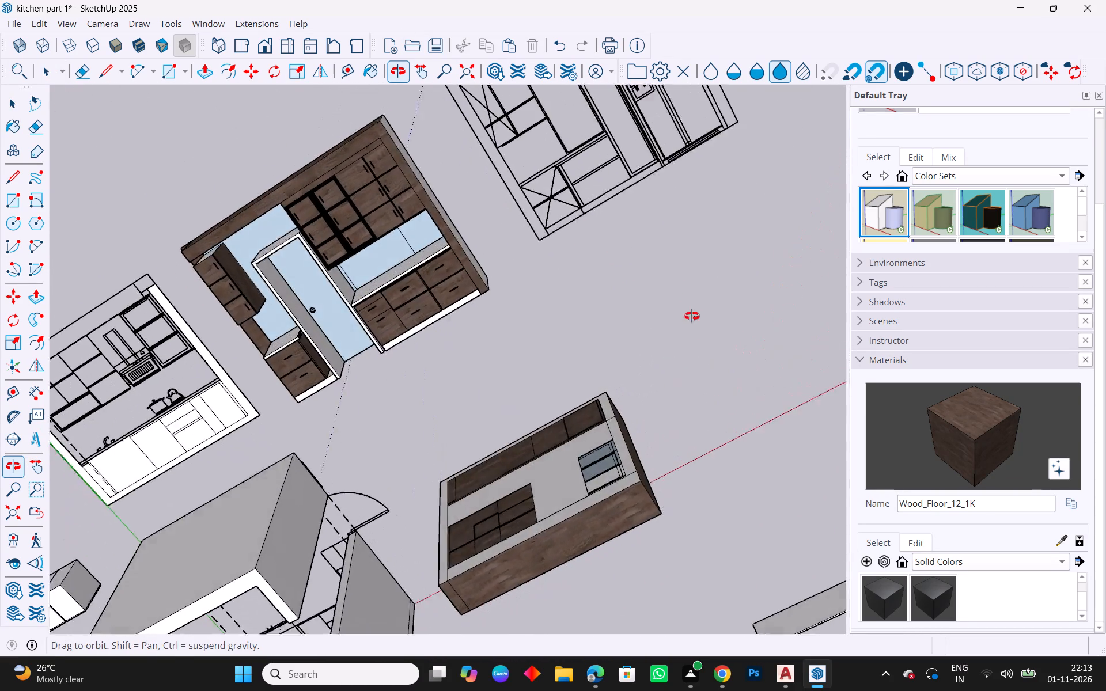
middle_drag(692, 316, 697, 322)
middle_drag(295, 328, 379, 201)
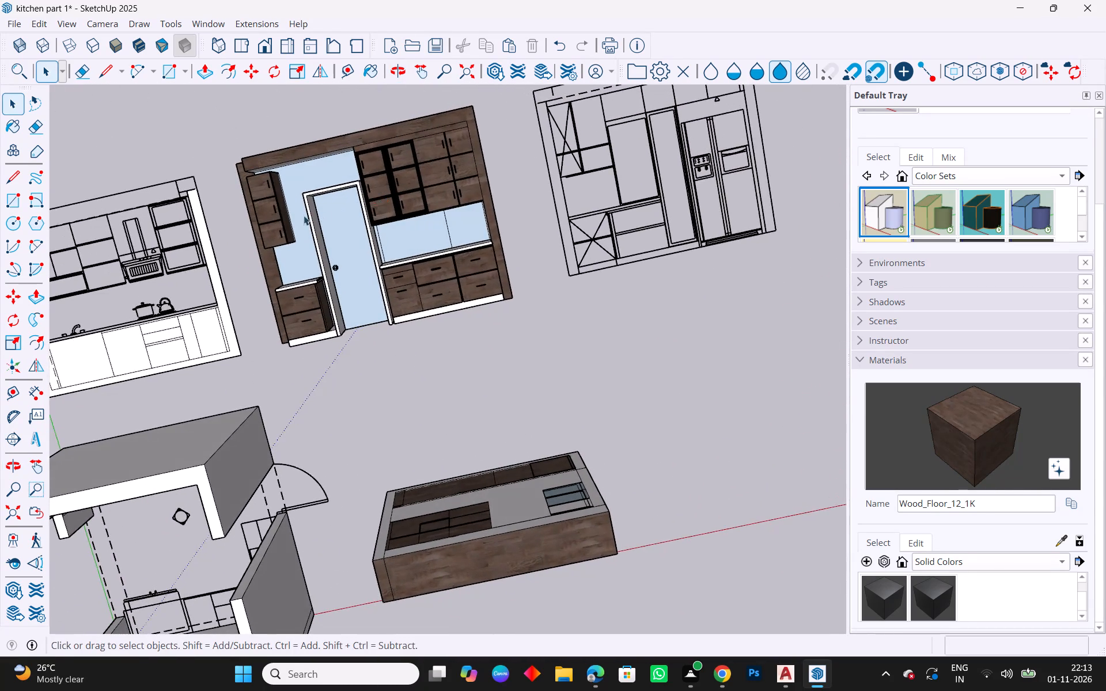
Draw a line about 0.76 m long from the top of the door frame up to the underside of the top beam.
scroll(287, 204, up, 4)
middle_drag(345, 173, 416, 210)
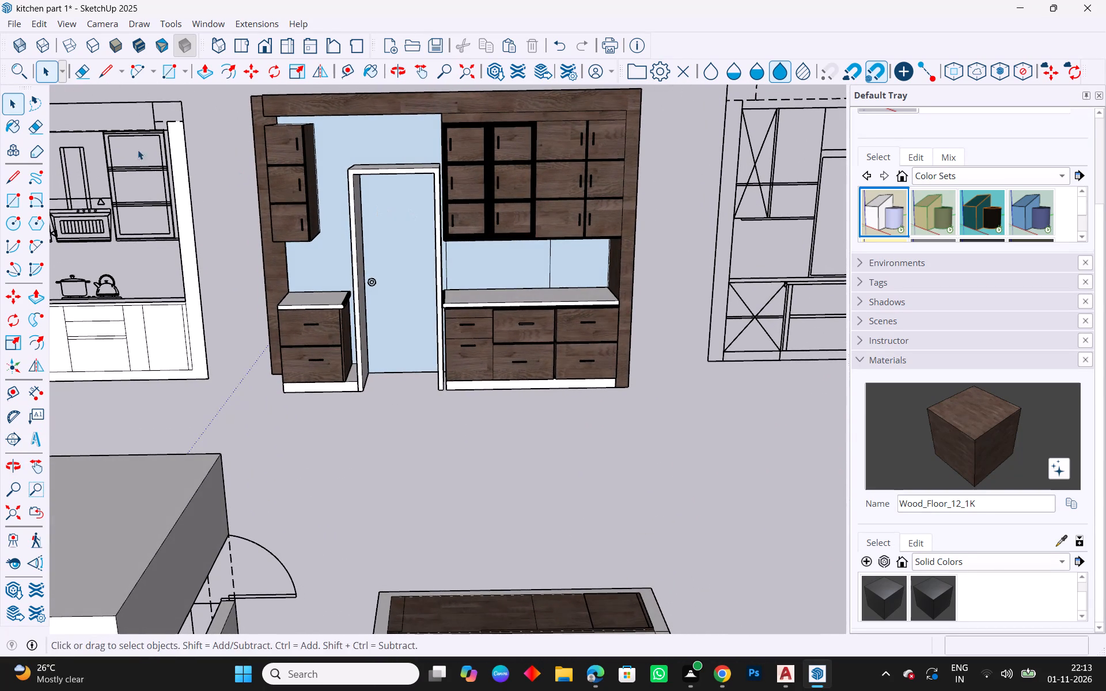
click(13, 180)
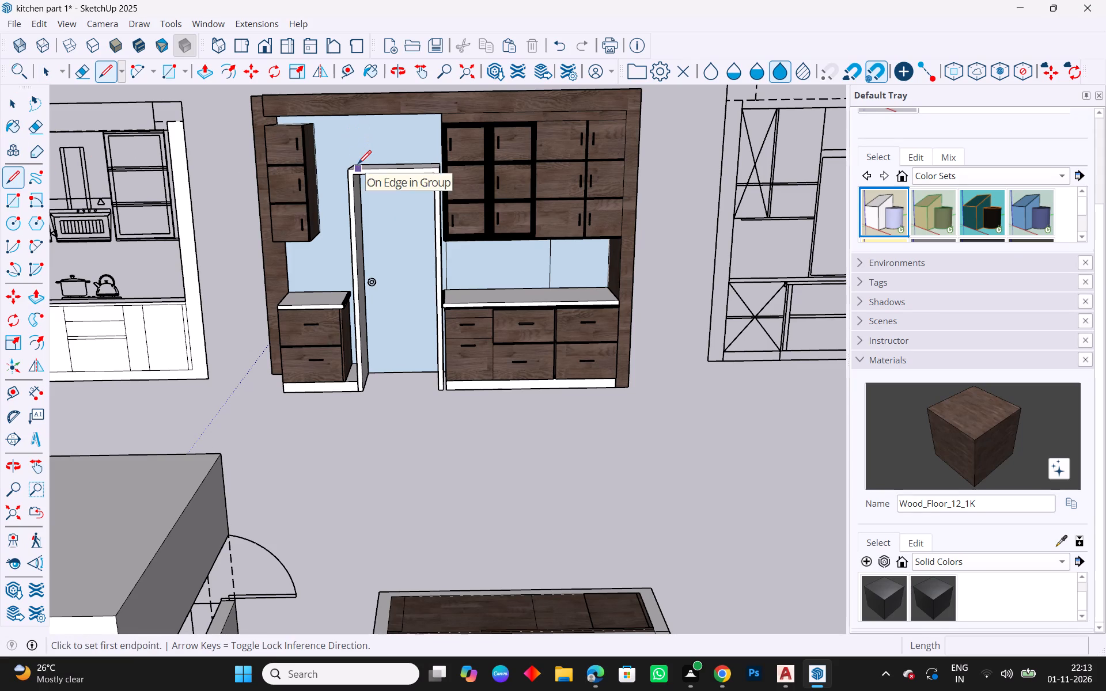
click(358, 162)
click(355, 116)
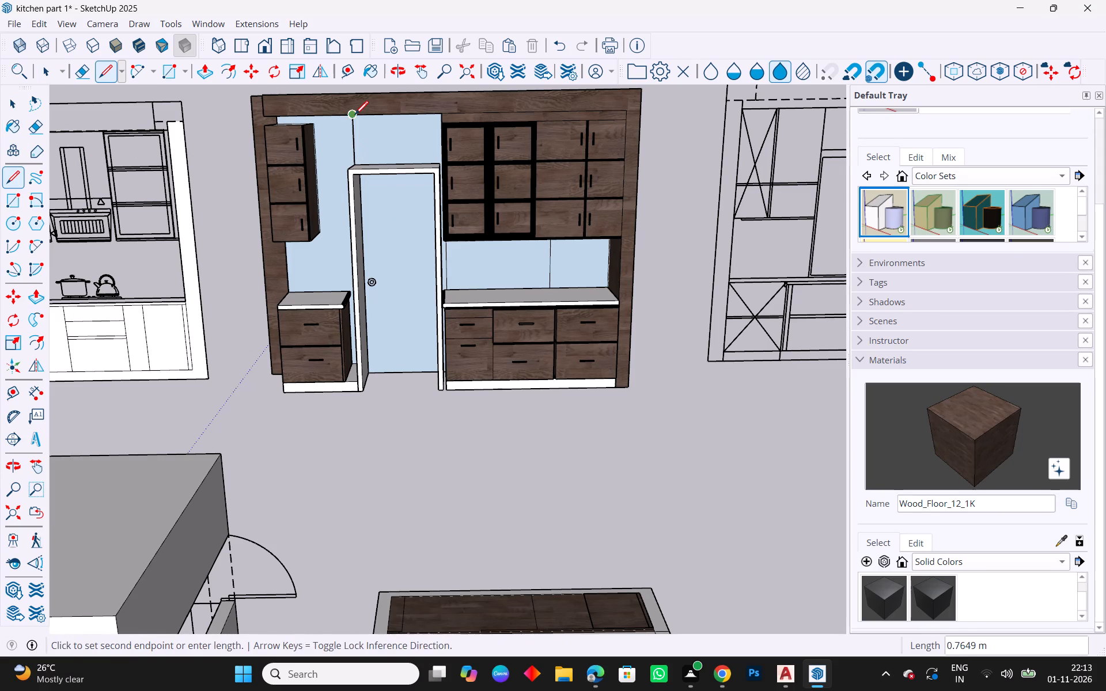
key(Escape)
key(space)
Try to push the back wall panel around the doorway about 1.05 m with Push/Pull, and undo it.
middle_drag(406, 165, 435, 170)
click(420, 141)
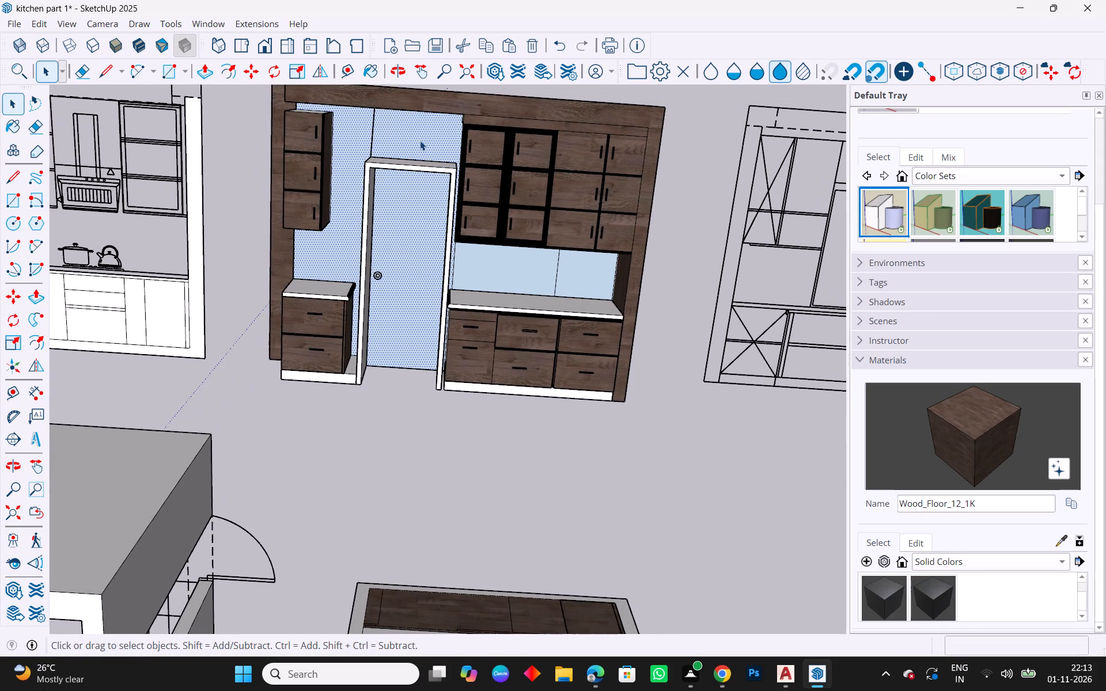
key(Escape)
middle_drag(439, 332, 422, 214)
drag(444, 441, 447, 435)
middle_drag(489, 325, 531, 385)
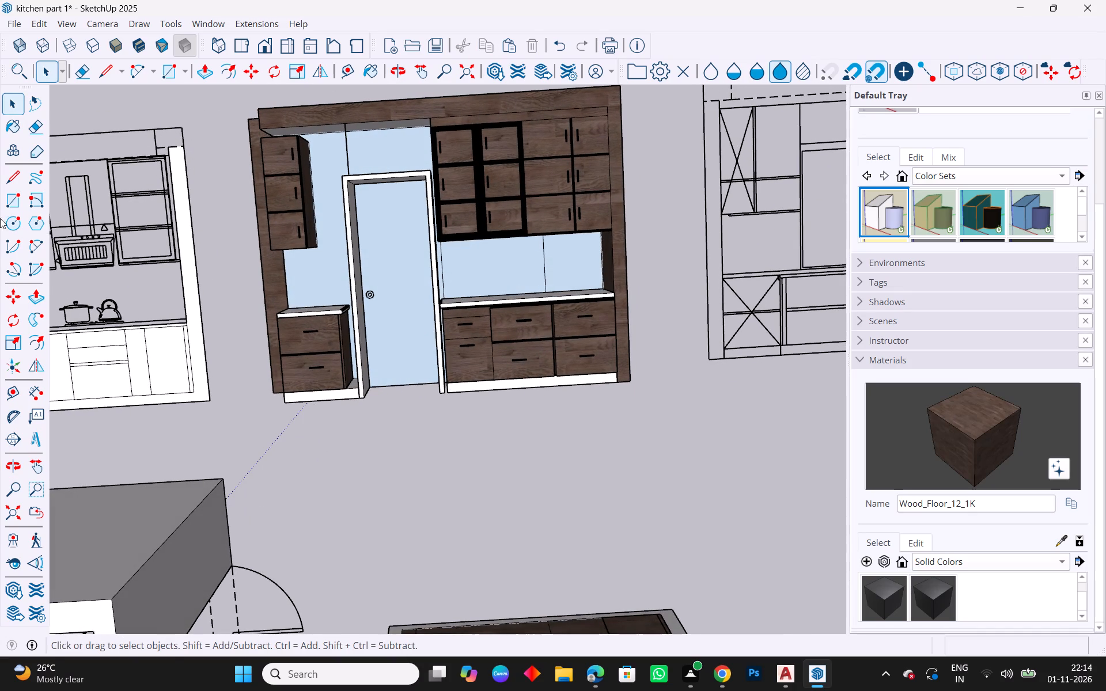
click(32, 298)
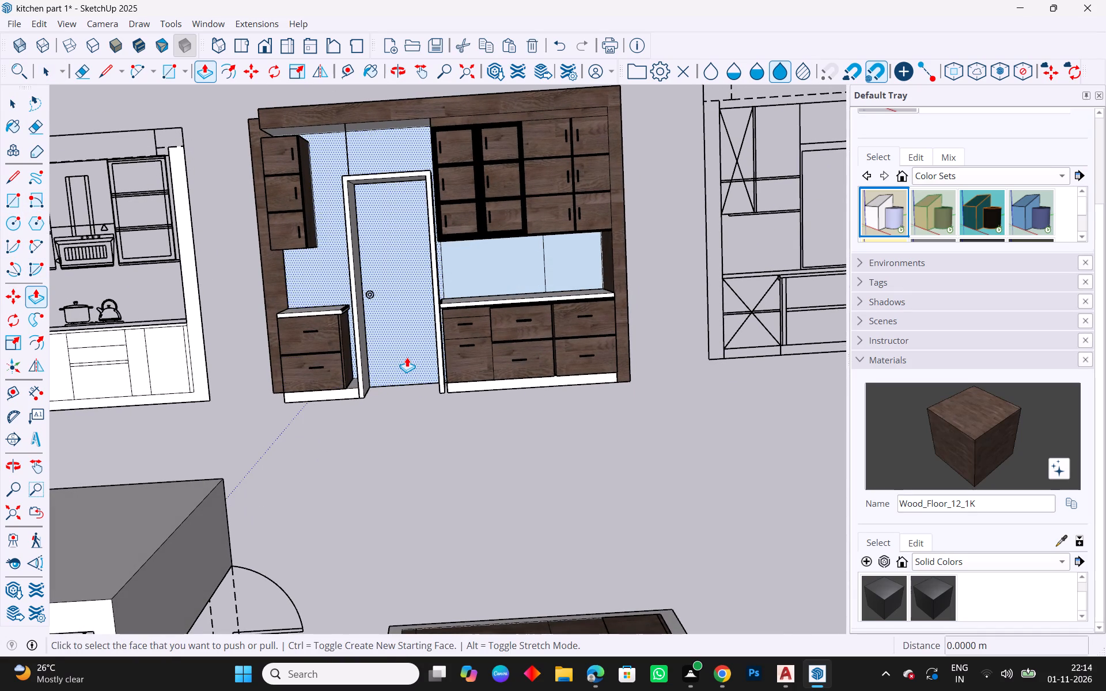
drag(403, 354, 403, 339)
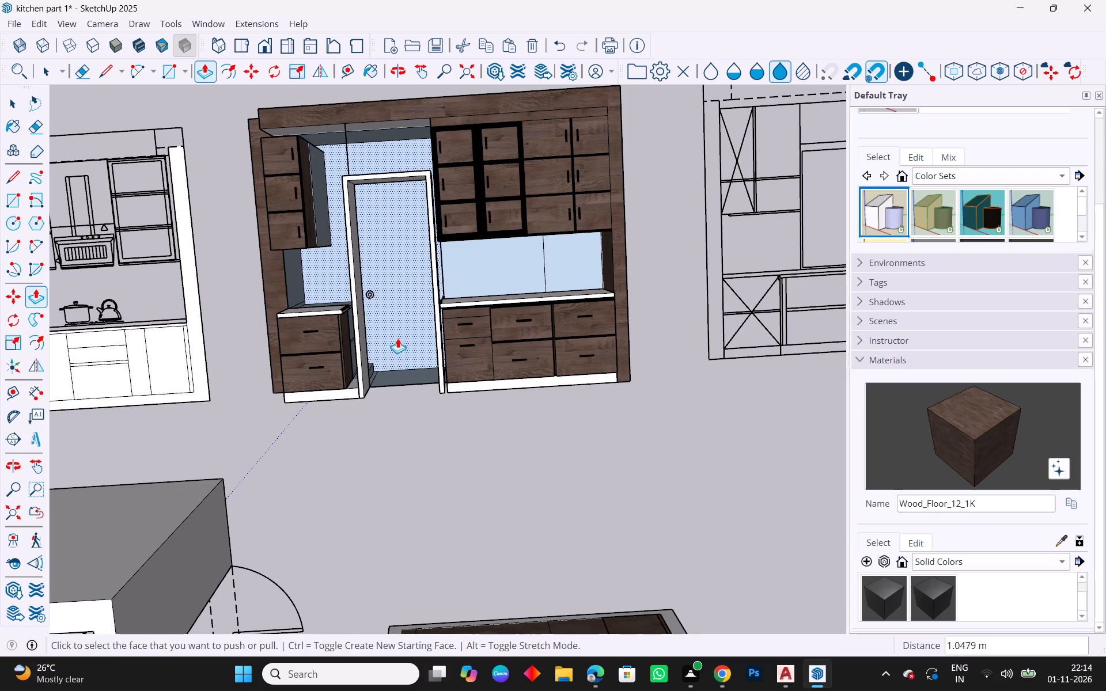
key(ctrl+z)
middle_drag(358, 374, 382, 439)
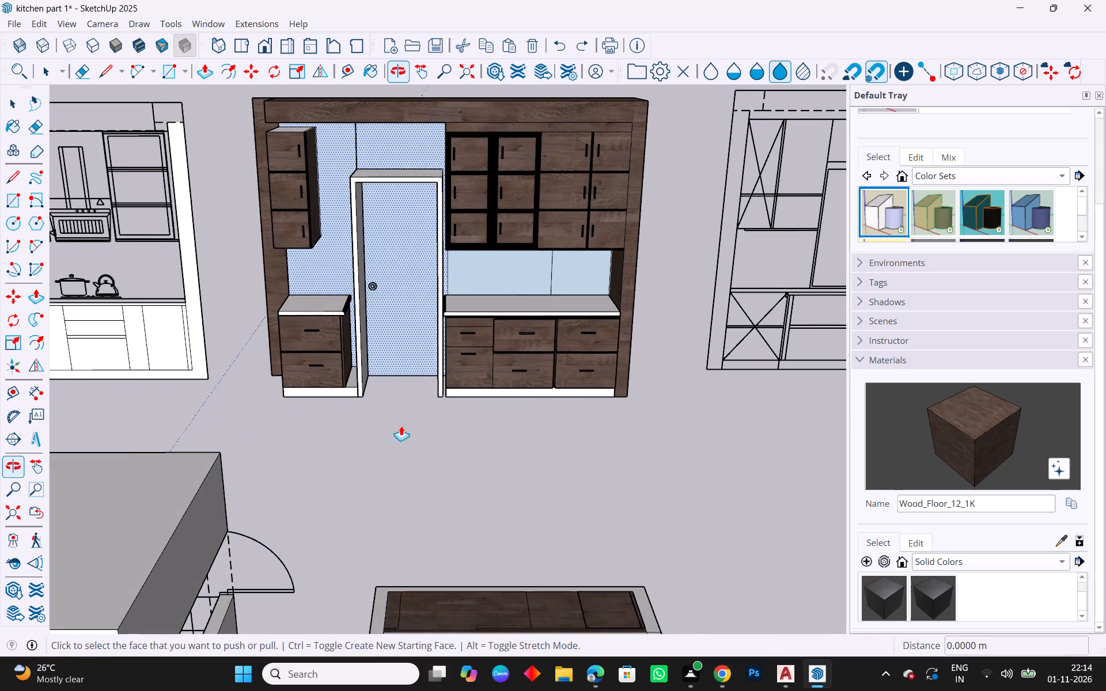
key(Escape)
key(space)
Delete the vertical line between the door frame and the underside of the top beam.
scroll(359, 136, up, 4)
click(357, 166)
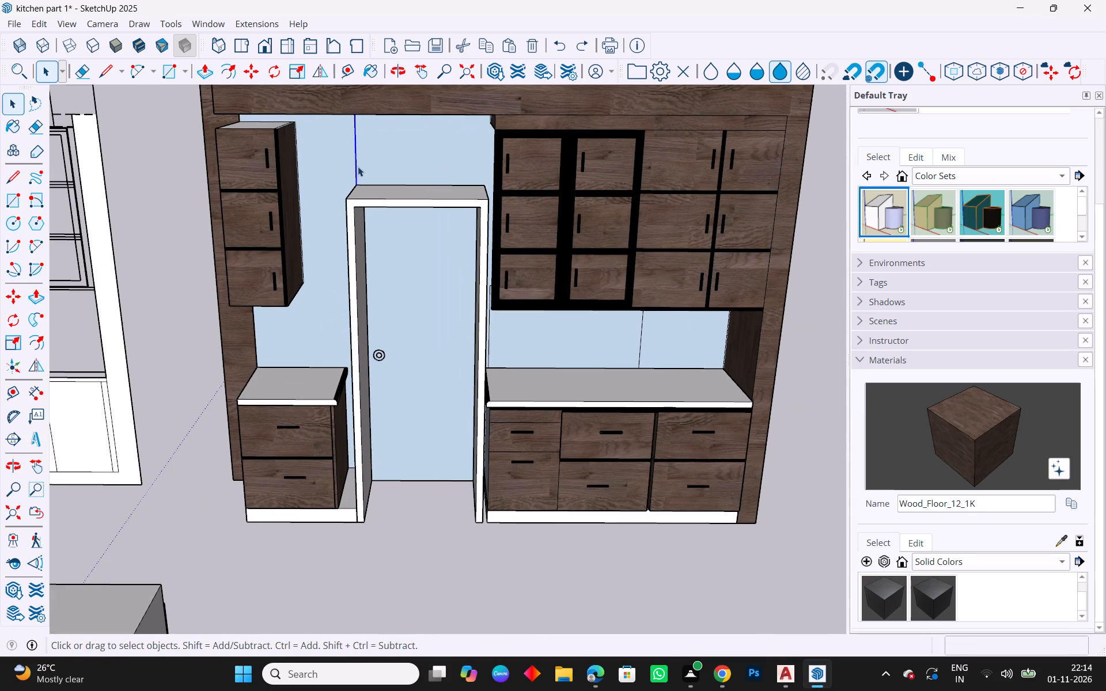
key(Delete)
Examine the finished doorway cabinet unit from several angles and alongside the other kitchen units and elevations.
middle_drag(363, 423, 418, 286)
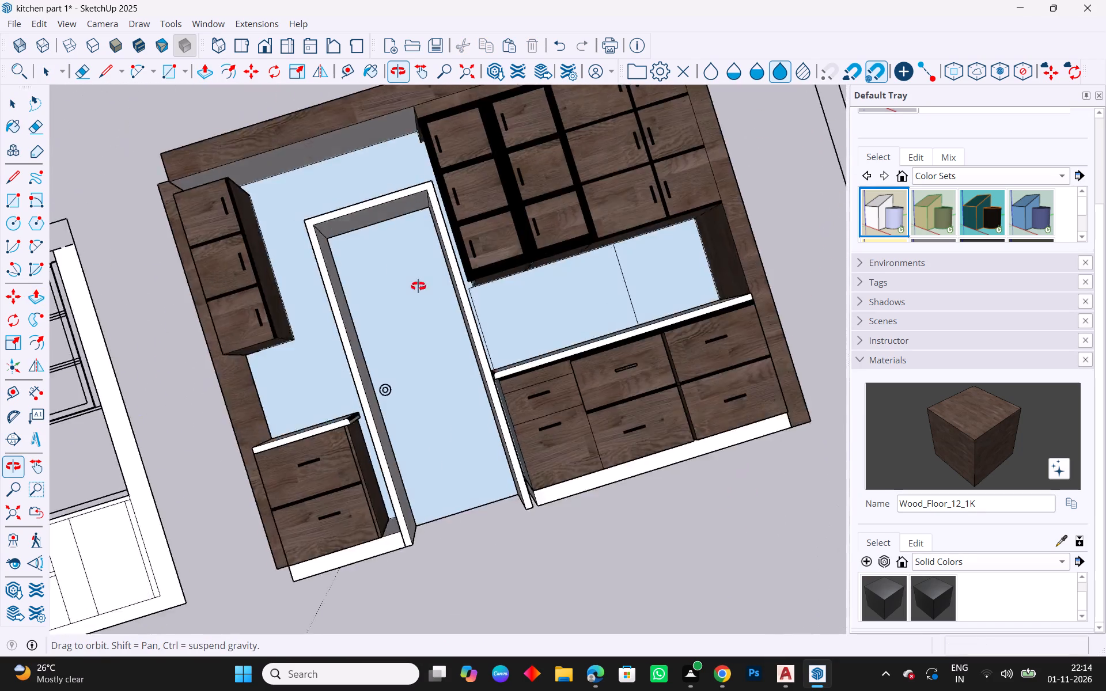
middle_drag(418, 286, 343, 250)
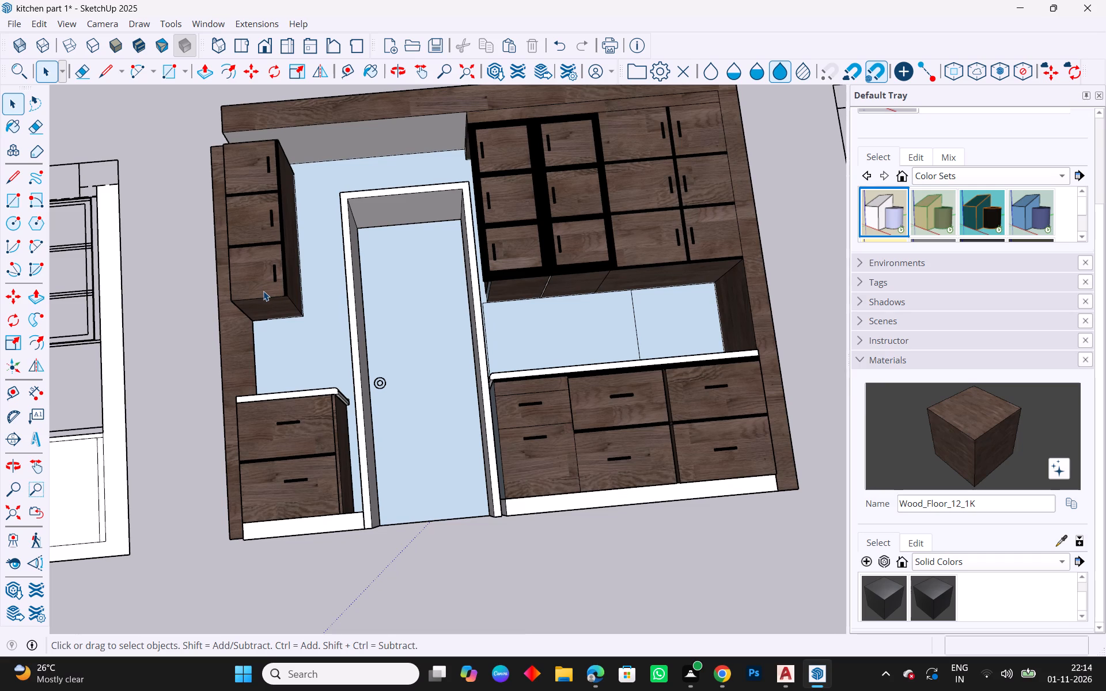
middle_drag(424, 232, 478, 247)
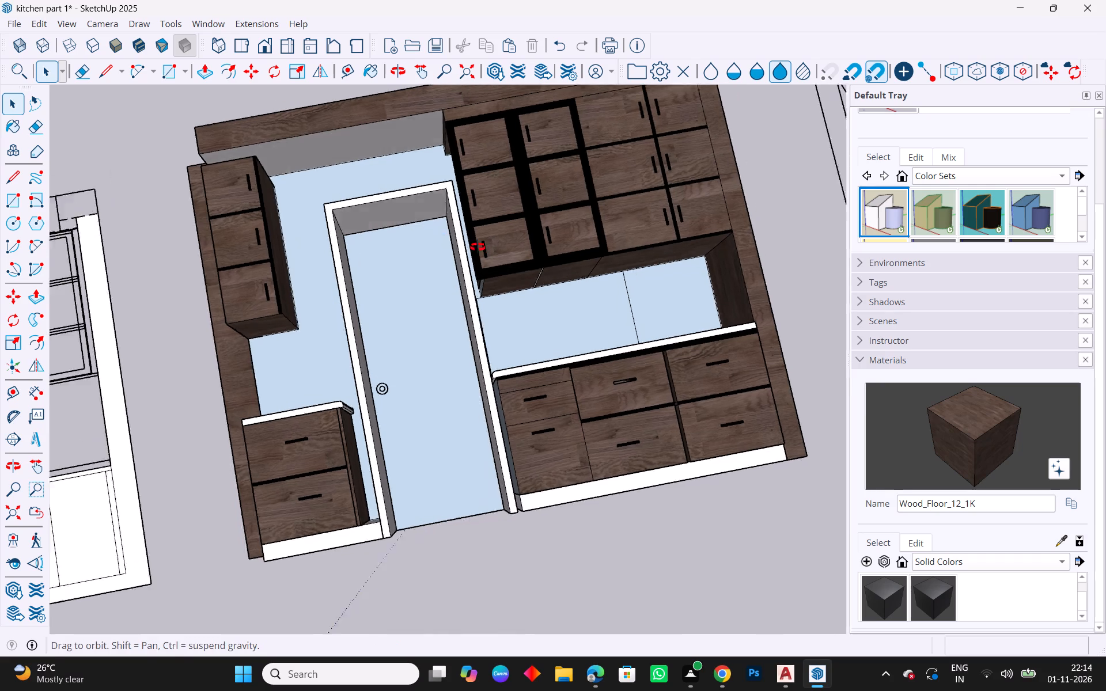
middle_drag(478, 247, 539, 277)
middle_drag(412, 355, 434, 275)
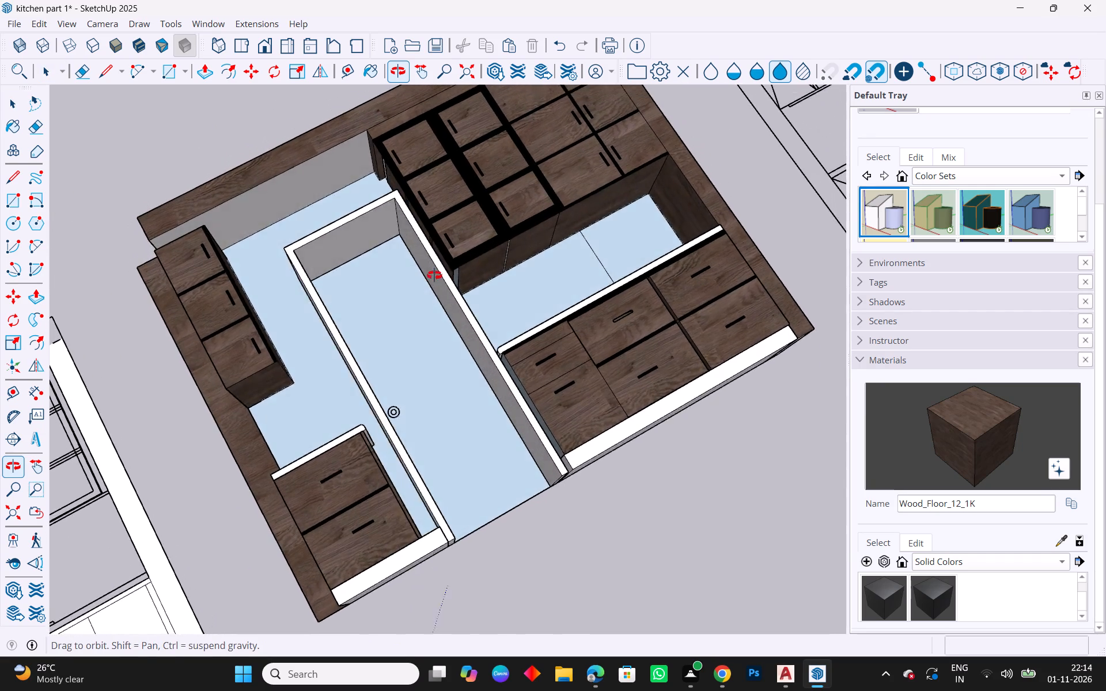
middle_drag(434, 275, 353, 440)
scroll(355, 439, down, 2)
scroll(229, 303, down, 4)
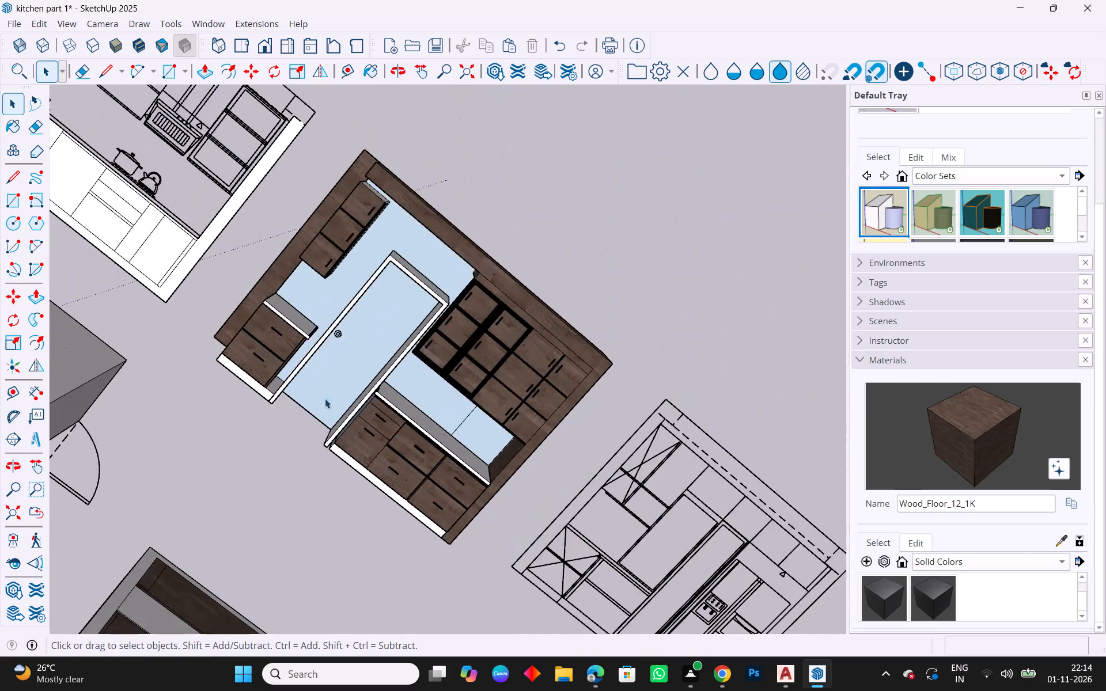
middle_drag(552, 467, 459, 201)
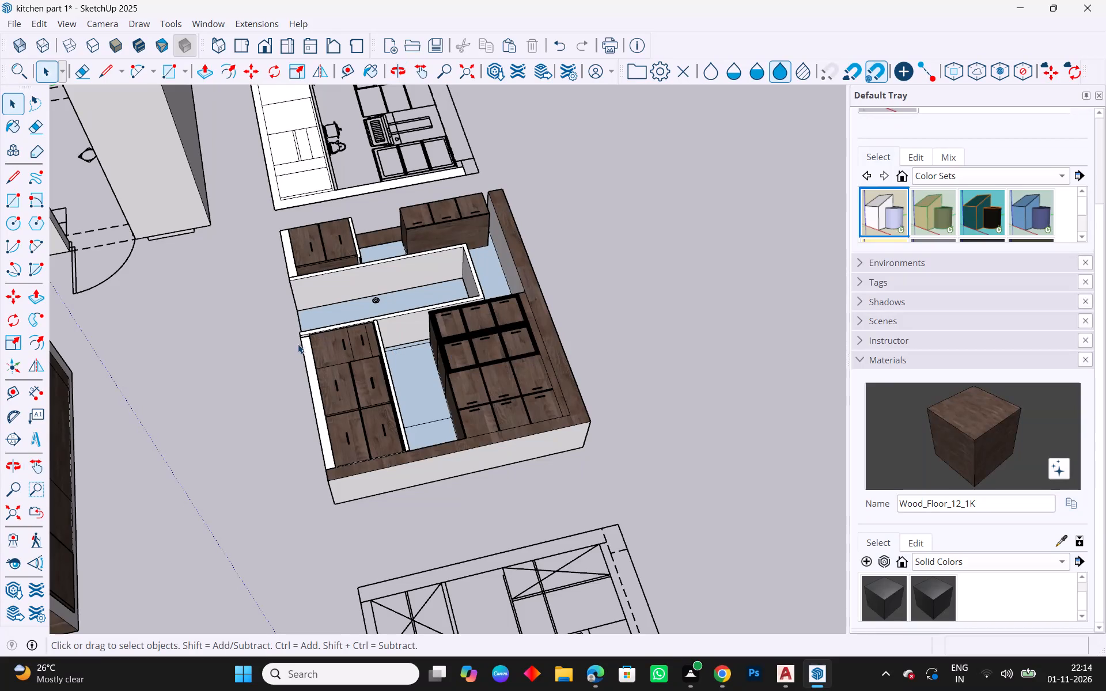
middle_drag(363, 435, 721, 419)
middle_drag(288, 438, 525, 513)
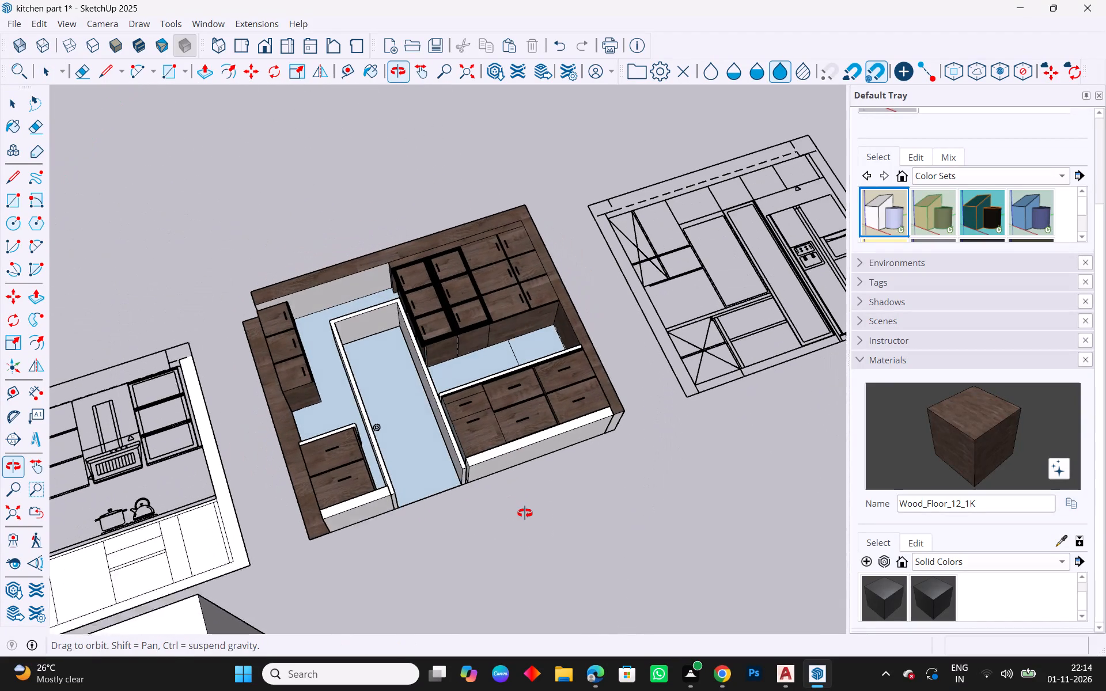
middle_drag(525, 513, 525, 514)
middle_drag(633, 459, 618, 385)
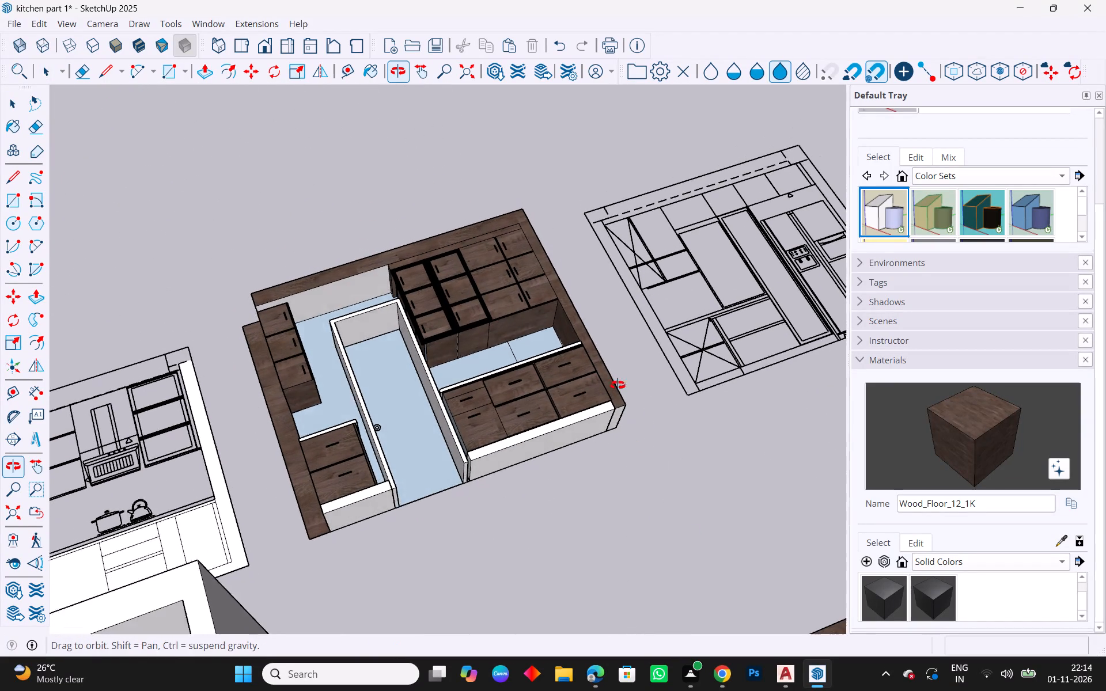
middle_drag(618, 385, 607, 367)
scroll(121, 326, down, 4)
middle_drag(497, 441, 459, 572)
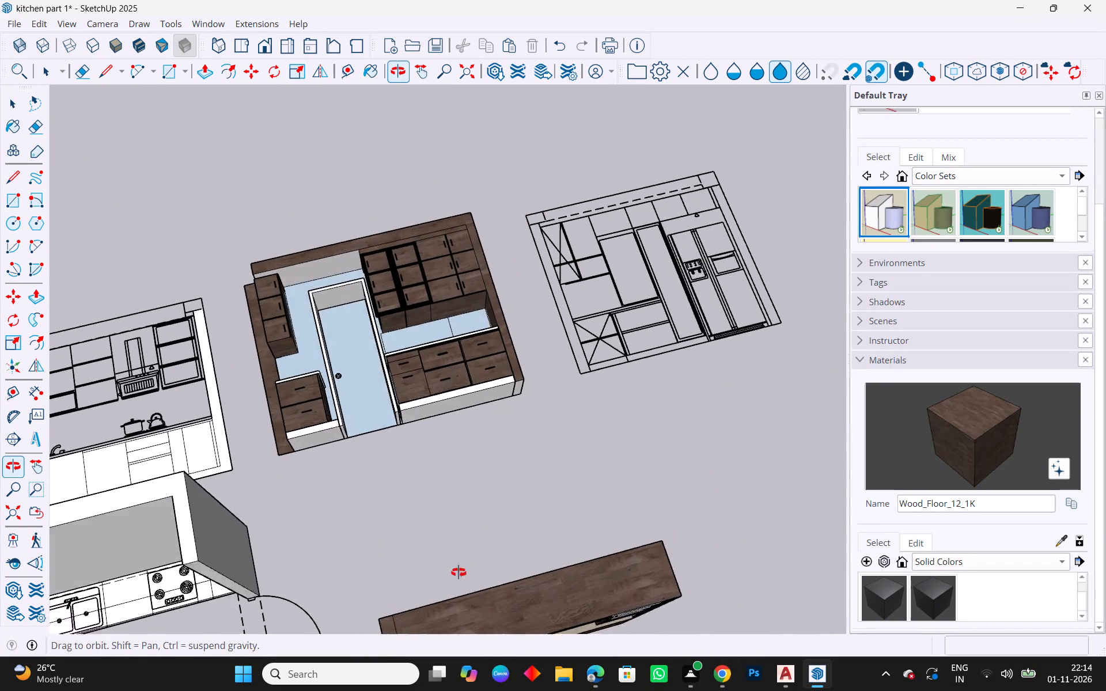
middle_drag(459, 572, 451, 600)
middle_drag(335, 298, 382, 503)
scroll(240, 101, down, 5)
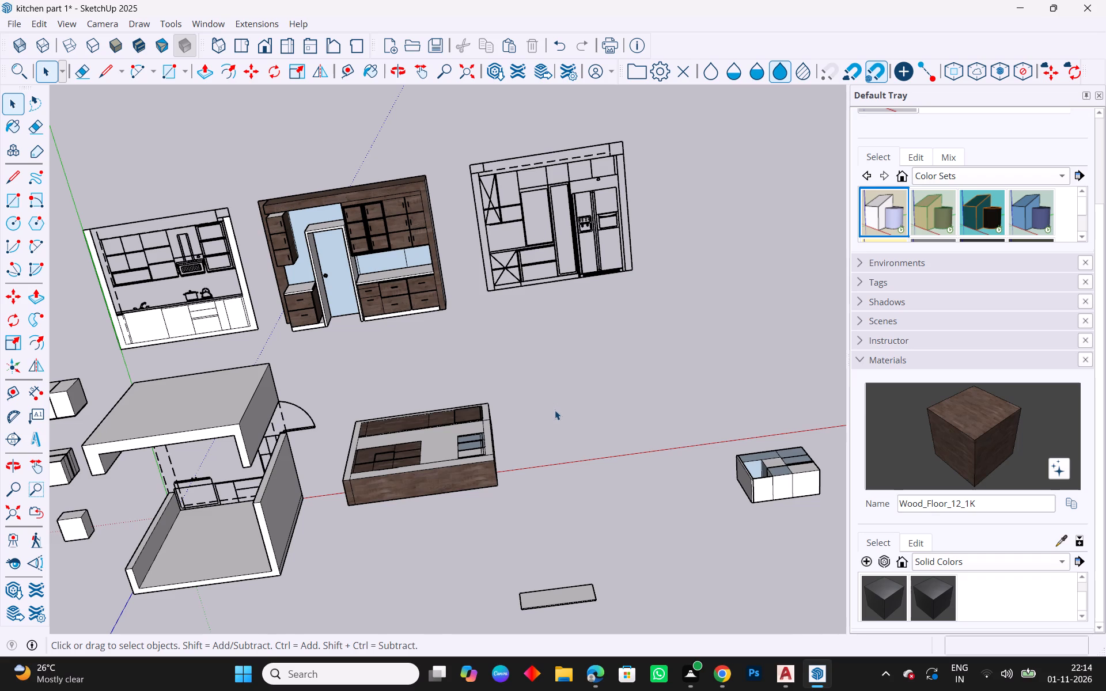
middle_drag(426, 542, 345, 51)
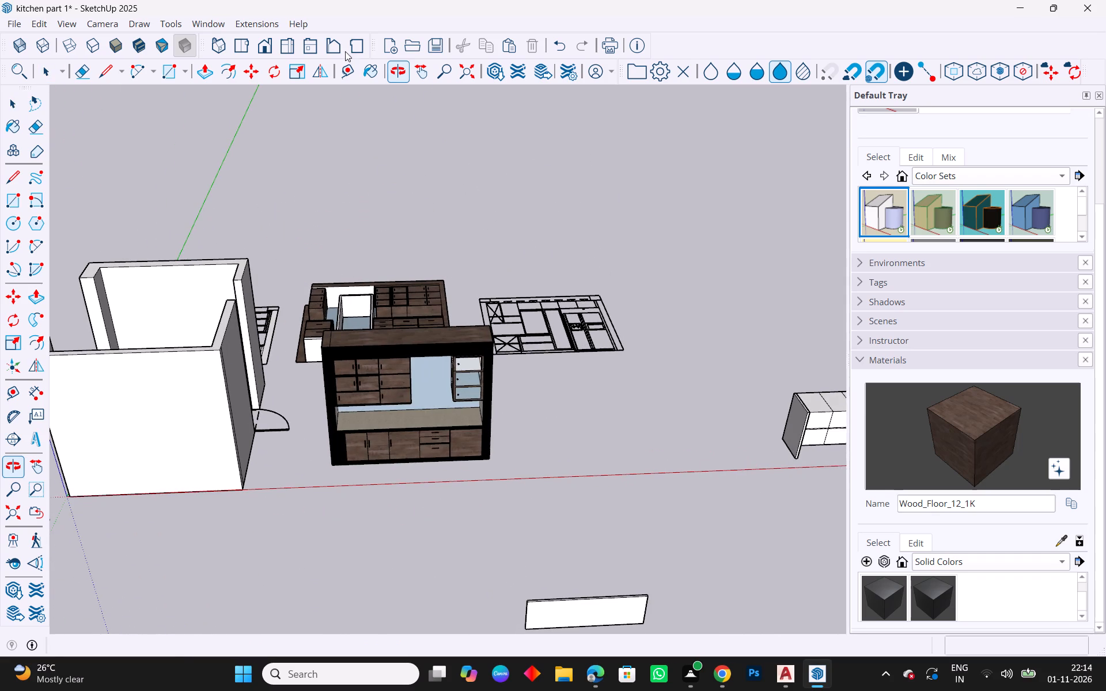
middle_drag(525, 356, 518, 496)
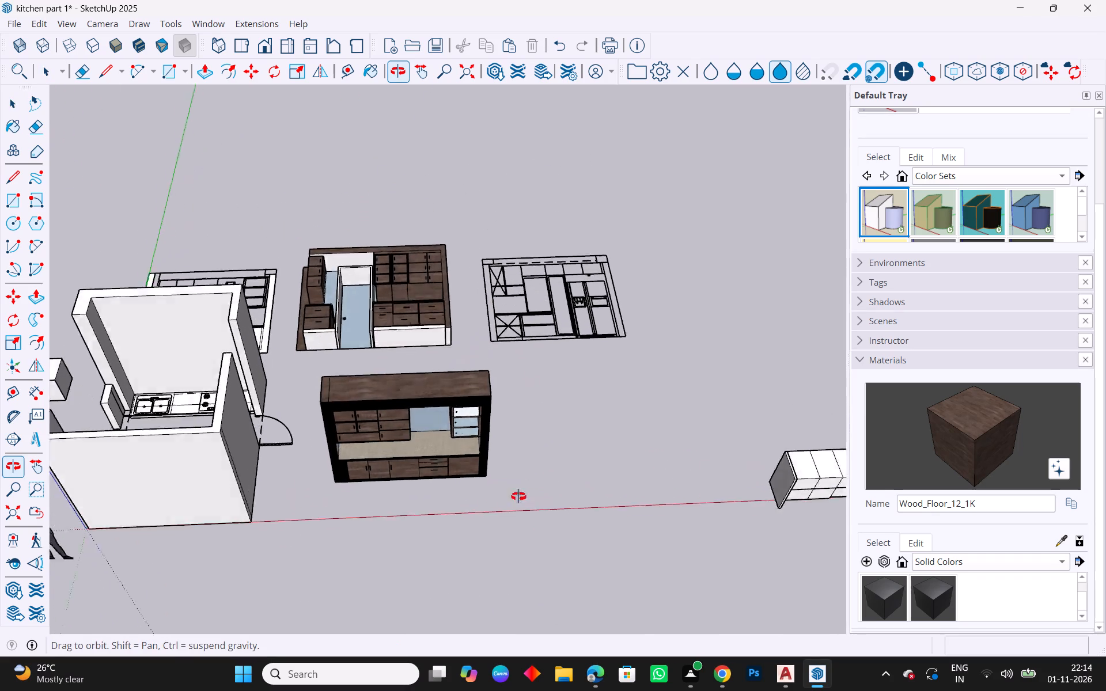
middle_drag(518, 496, 515, 571)
Delete the short dashed segment crossing the upper end of the left column in the refrigerator elevation.
scroll(622, 236, up, 9)
middle_drag(609, 244, 628, 315)
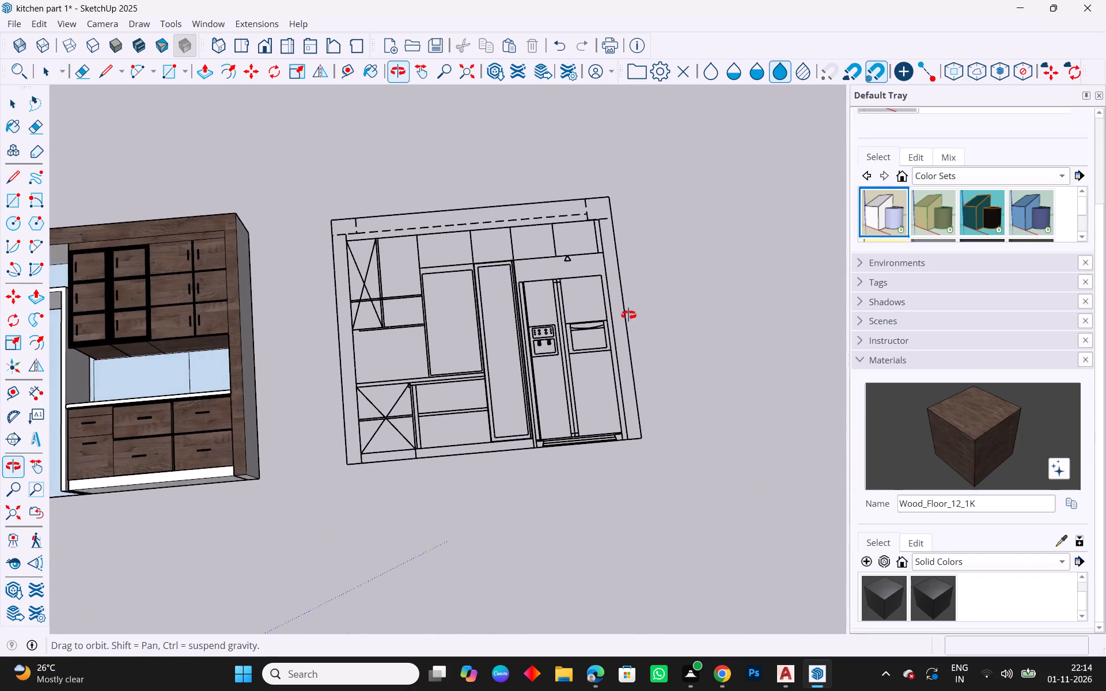
middle_drag(628, 315, 628, 316)
scroll(294, 221, up, 4)
scroll(400, 245, up, 4)
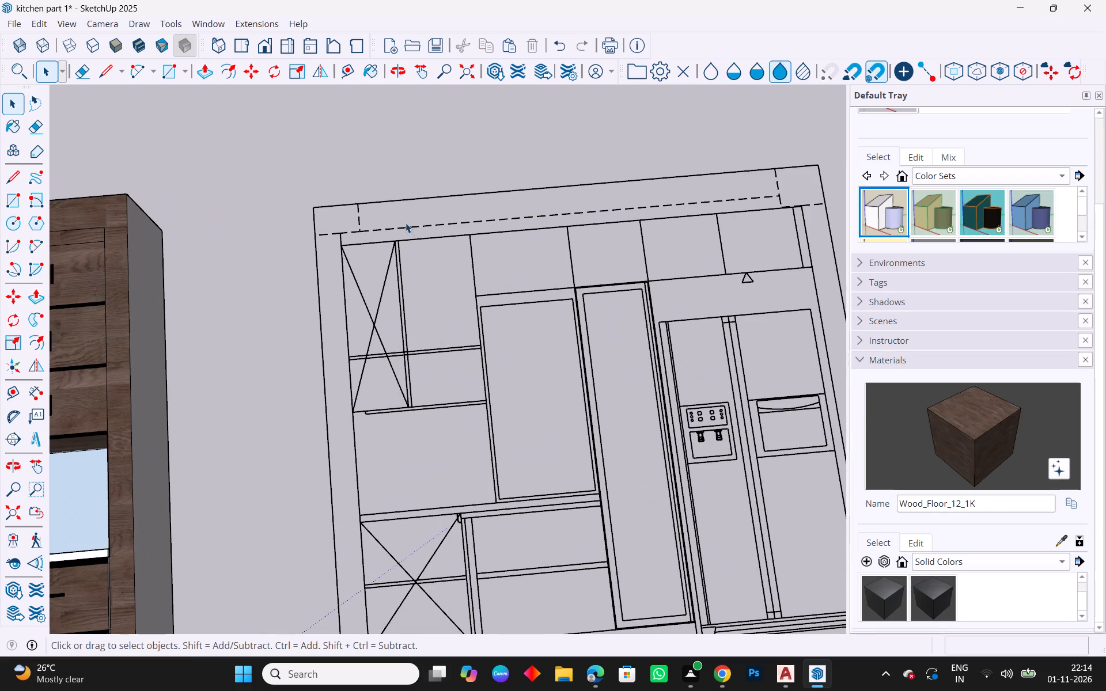
click(324, 233)
key(Delete)
Draw a short line from the left column's inner corner up to the elevation's top edge, closing the column face.
key(Escape)
click(10, 173)
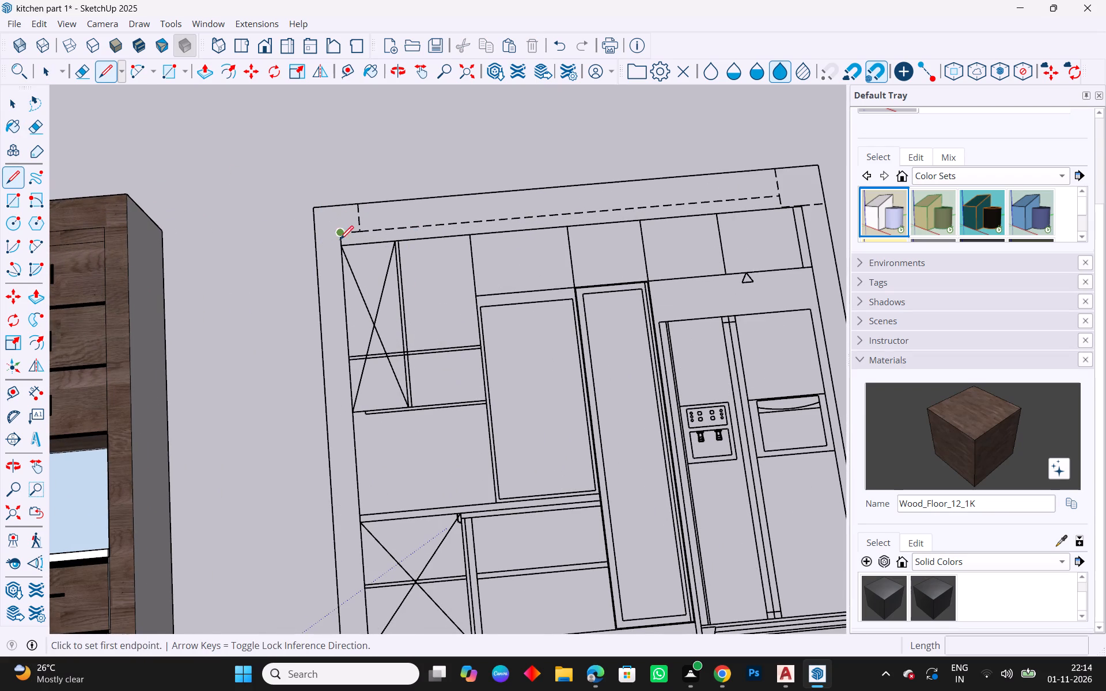
drag(342, 235, 342, 230)
click(339, 208)
key(Escape)
key(space)
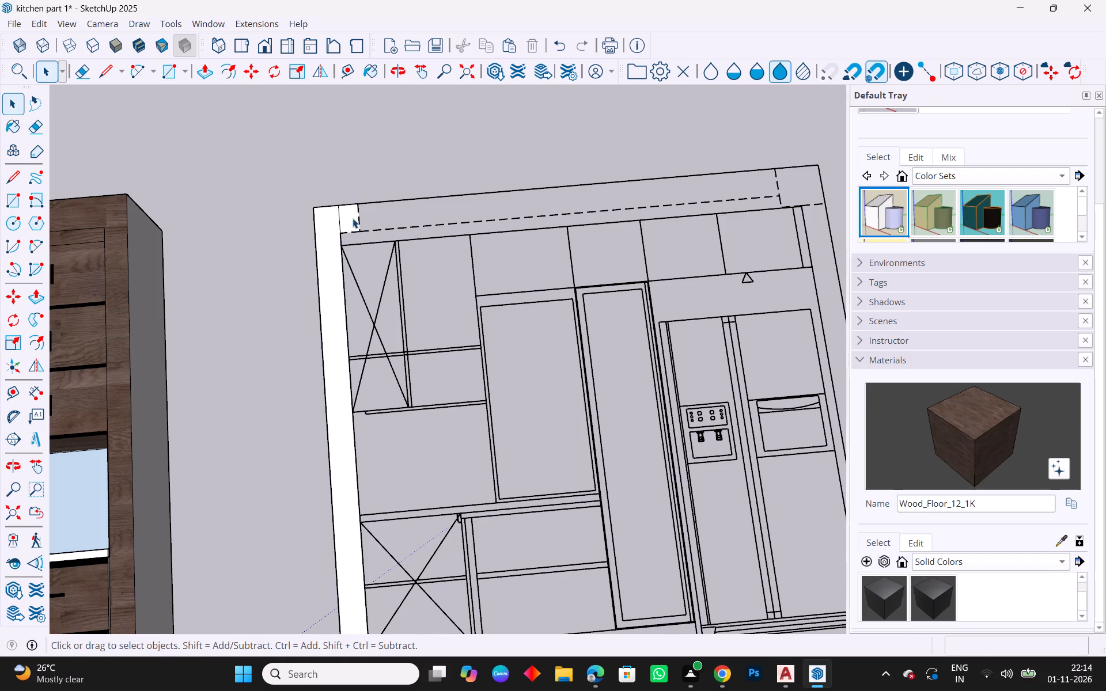
Delete the small face beside the left column and the dashed vertical segments at both ends of the top beam.
click(353, 218)
key(Delete)
drag(372, 217, 351, 219)
drag(351, 219, 349, 219)
key(Delete)
scroll(267, 210, down, 4)
scroll(710, 229, up, 4)
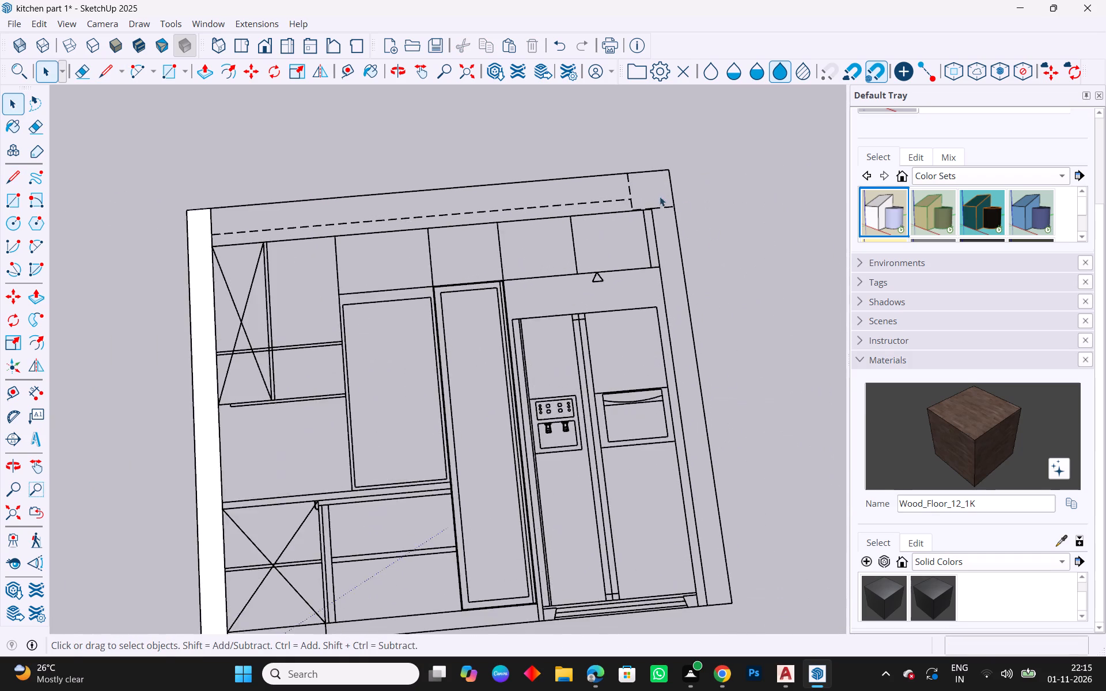
scroll(660, 196, up, 3)
drag(652, 186, 616, 183)
key(Delete)
Draw the top beam's lower edge along the dashed line between the columns, ending with a segment about 0.08 m down to the right column's corner.
scroll(671, 220, up, 4)
scroll(616, 211, up, 4)
scroll(604, 216, down, 3)
key(Escape)
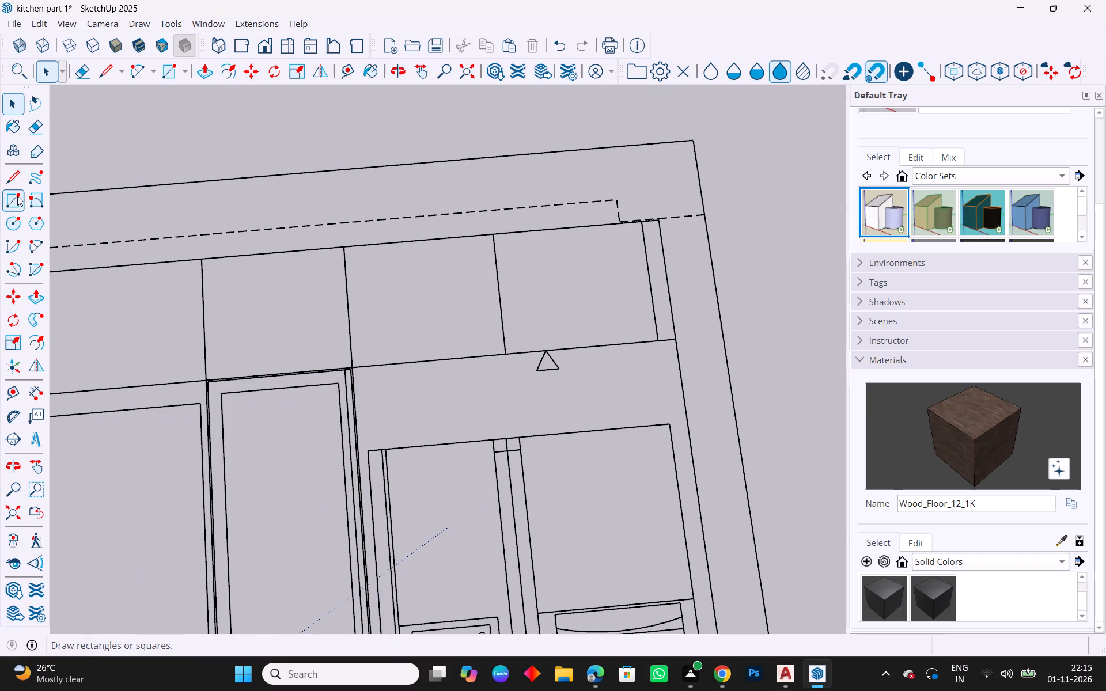
click(14, 185)
key(Escape)
scroll(580, 249, down, 6)
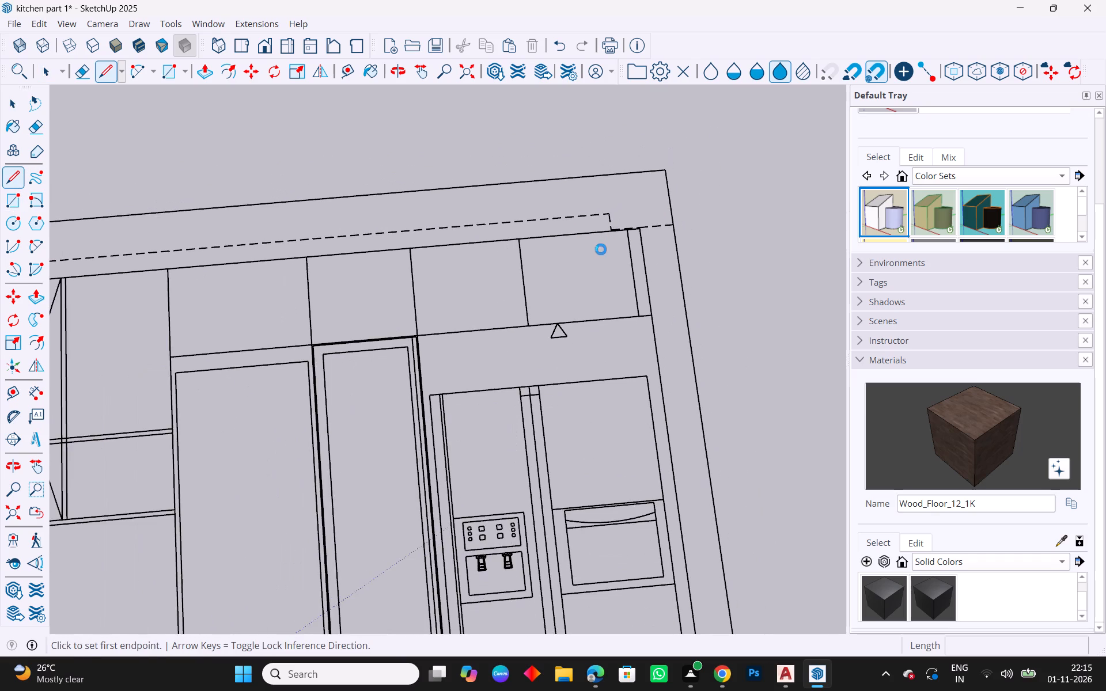
scroll(601, 249, down, 2)
scroll(284, 234, down, 7)
scroll(107, 251, up, 4)
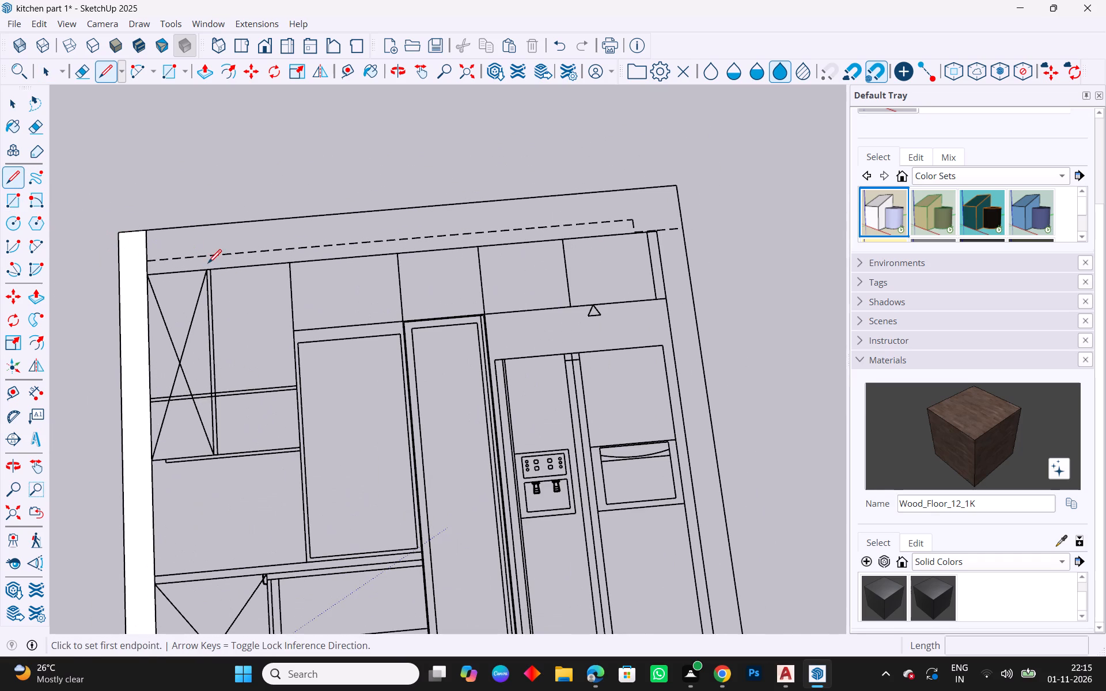
click(145, 264)
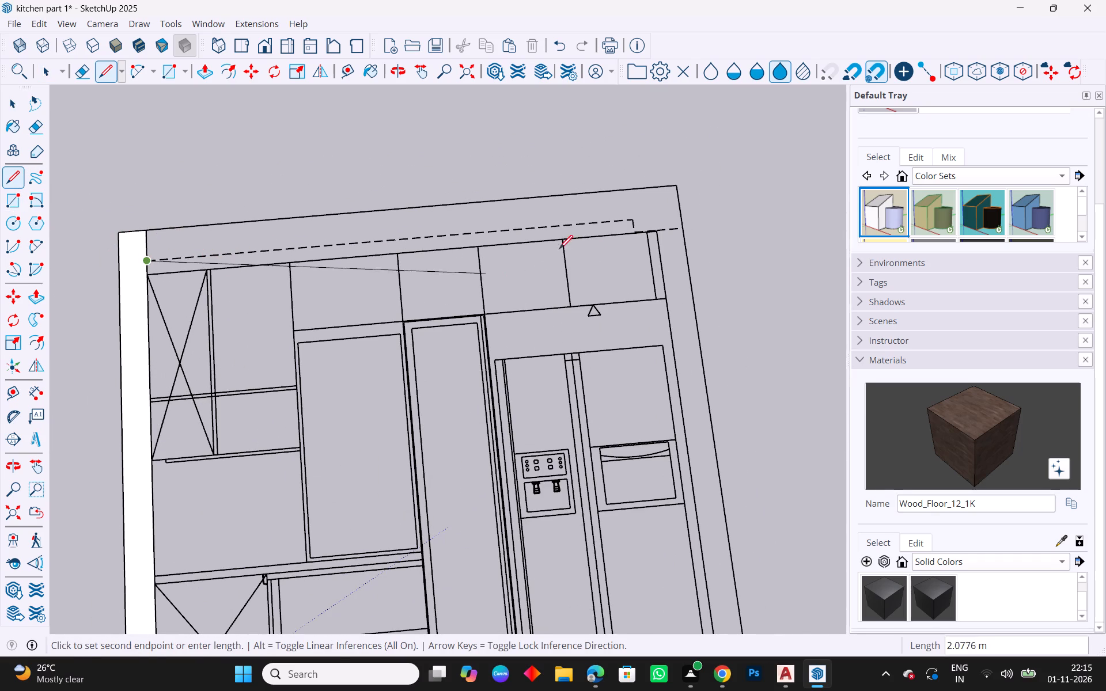
click(656, 216)
click(656, 231)
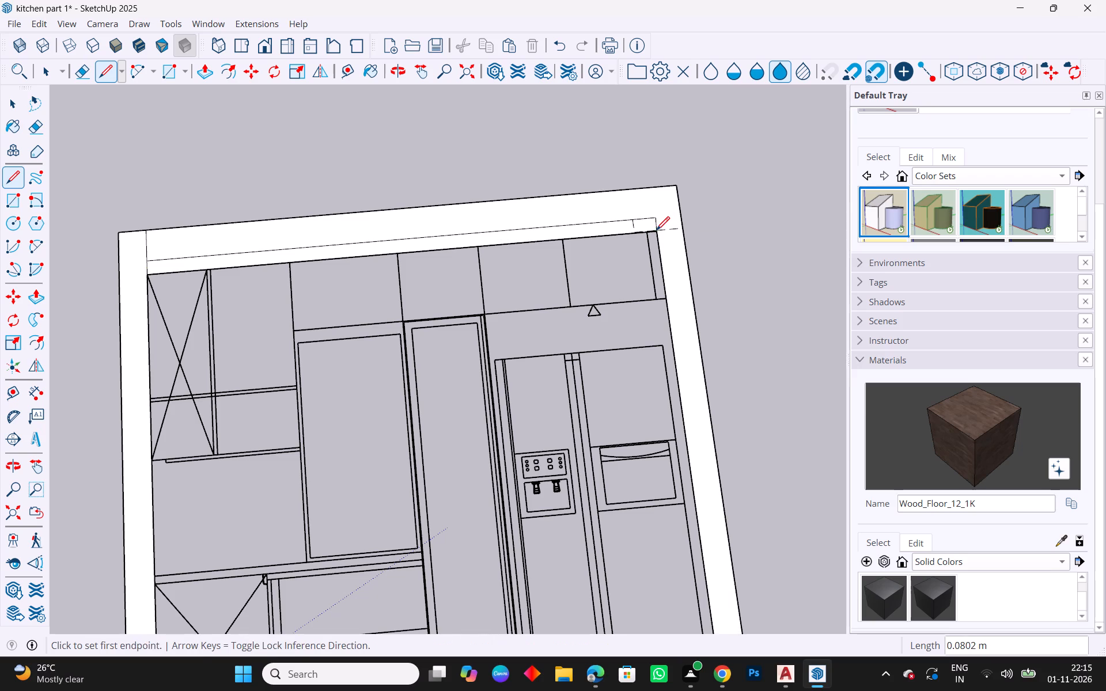
key(Escape)
Delete the thin strip face below the top beam and the small leftover face at its right end.
key(space)
click(438, 242)
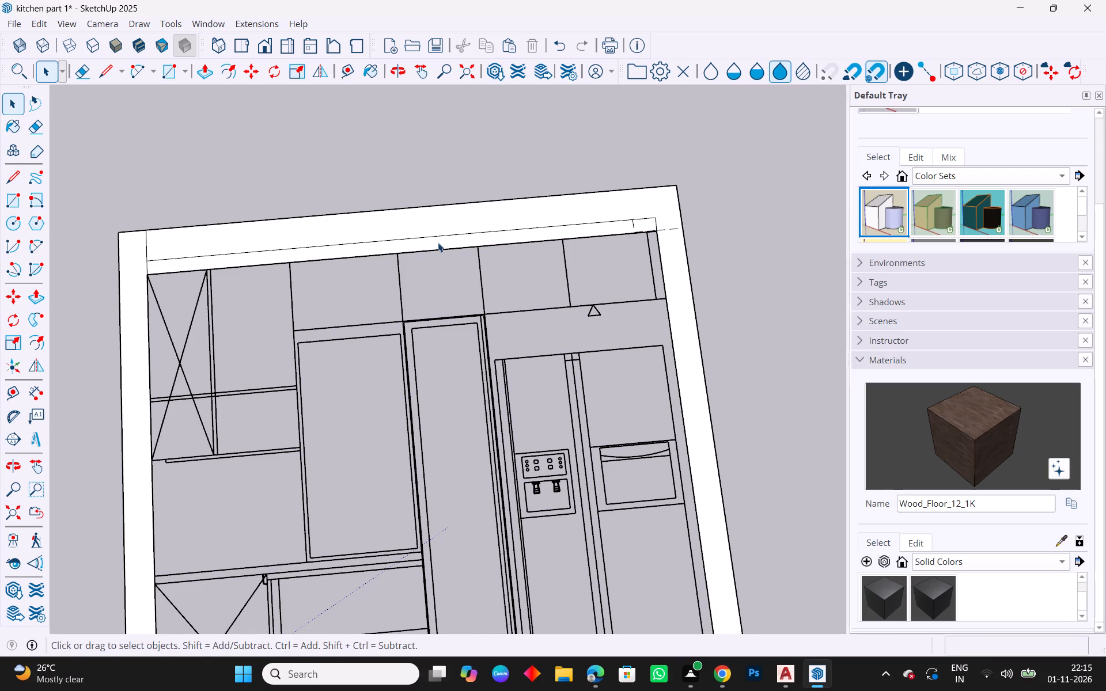
key(Delete)
scroll(651, 219, up, 8)
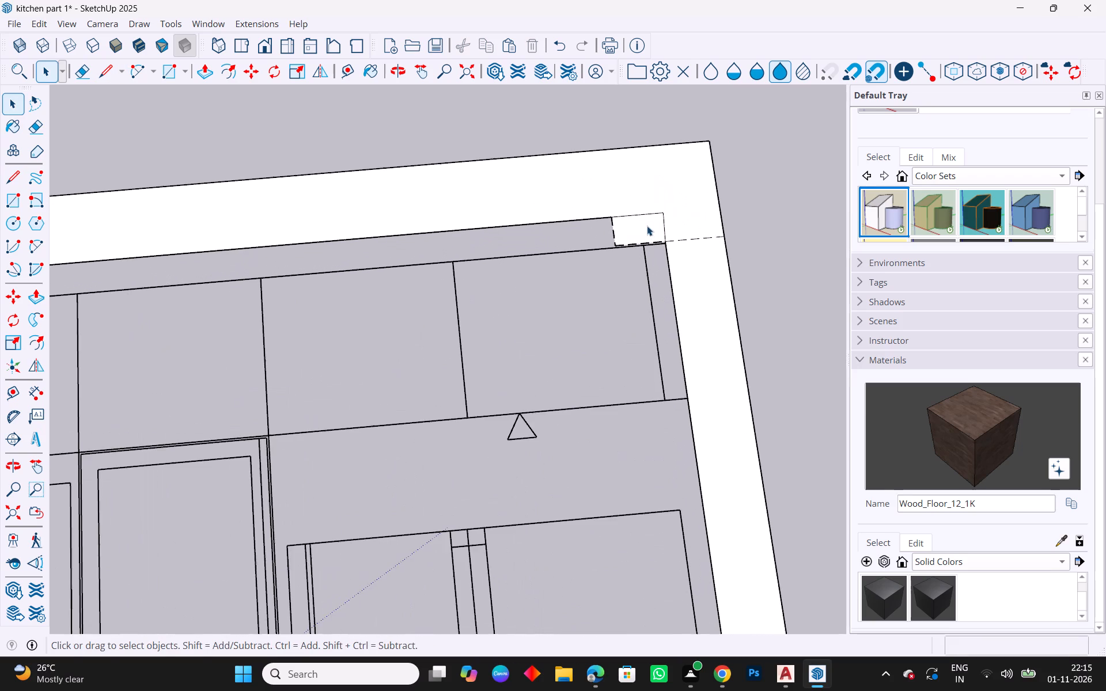
click(647, 226)
key(Delete)
Delete the remaining dashed segments at the top beam's right end and across the right column.
scroll(656, 240, up, 9)
drag(609, 240, 584, 252)
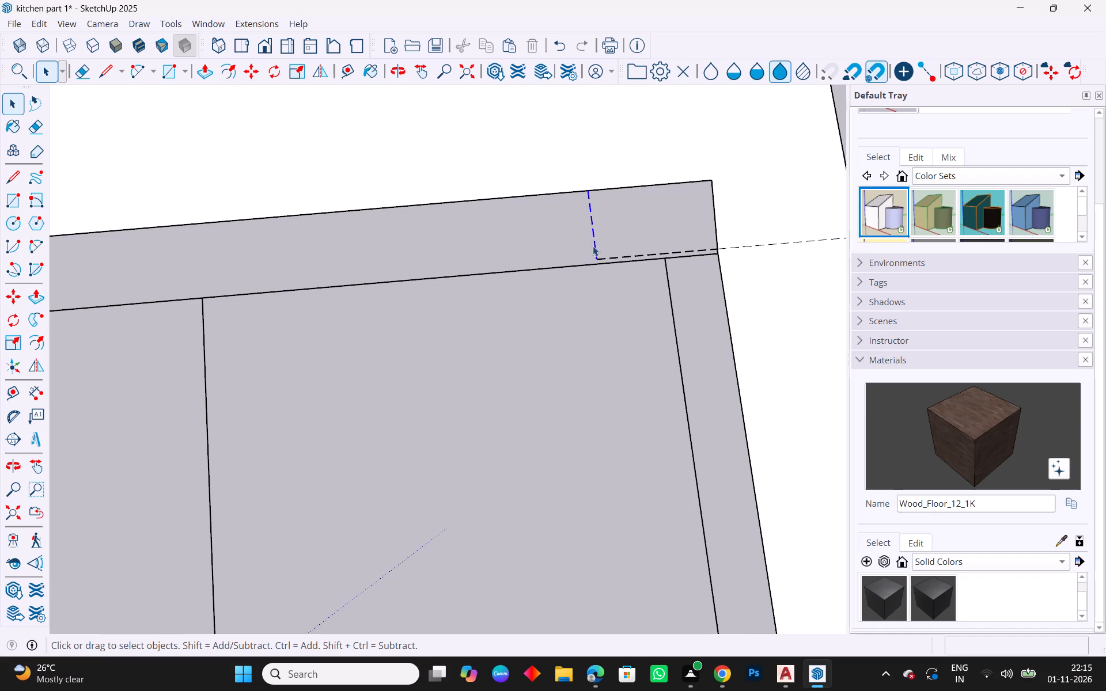
key(Delete)
drag(624, 248, 612, 259)
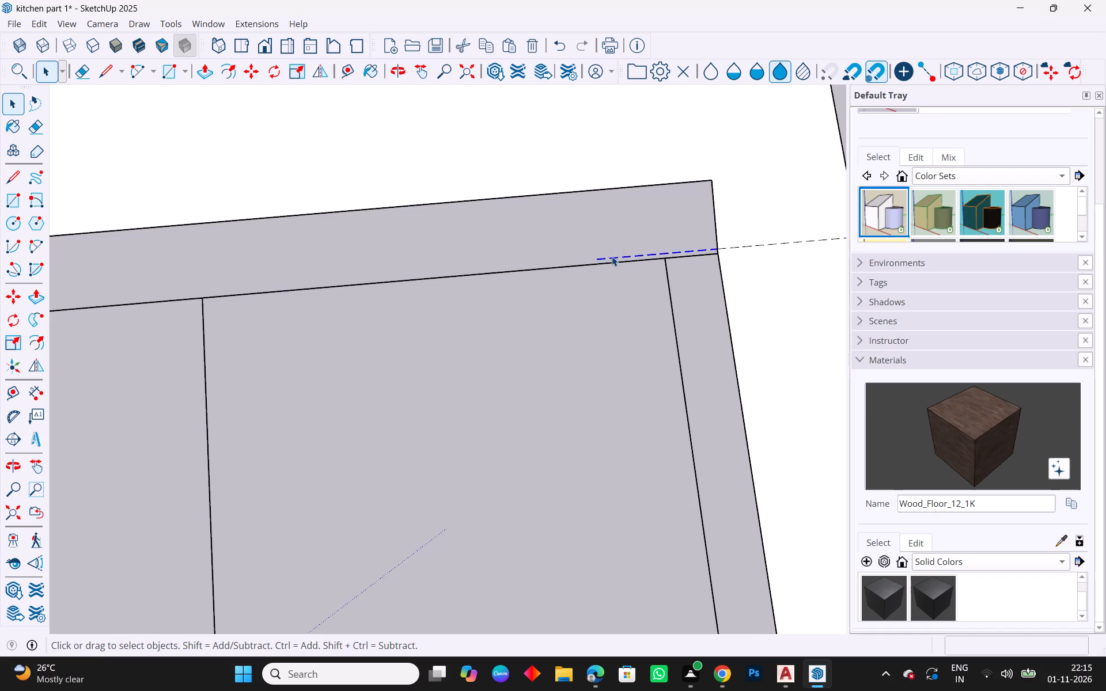
key(Delete)
click(730, 247)
key(Delete)
scroll(720, 245, down, 12)
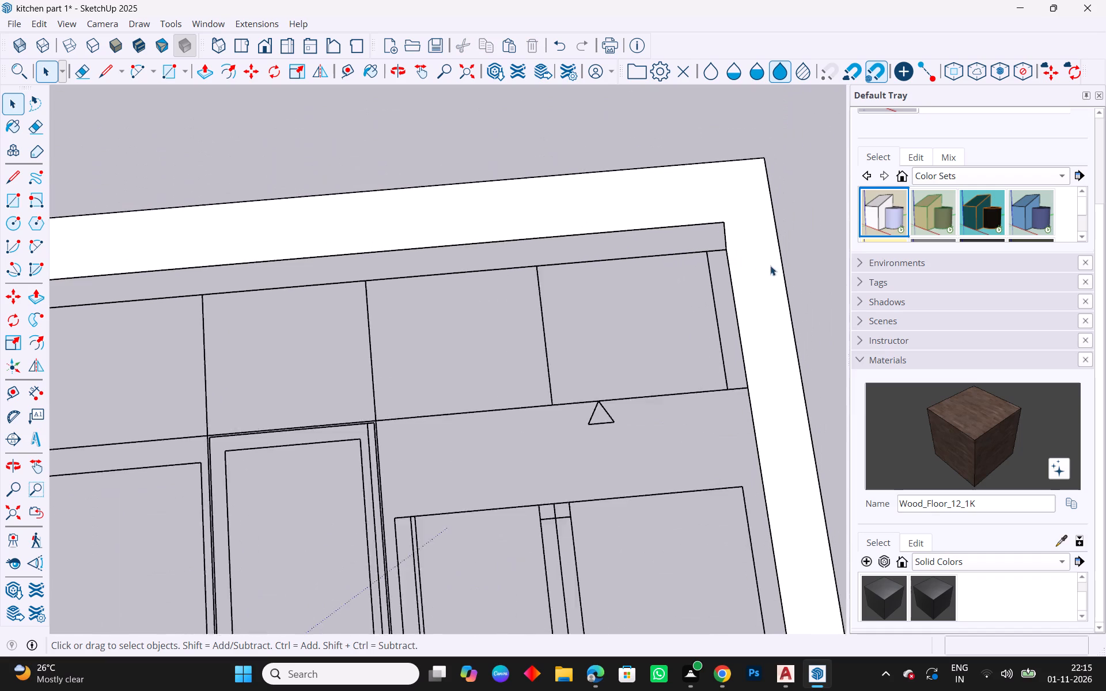
Delete the short end edge and the leftover stub segments at the right end of the strip below the top beam.
scroll(733, 238, up, 16)
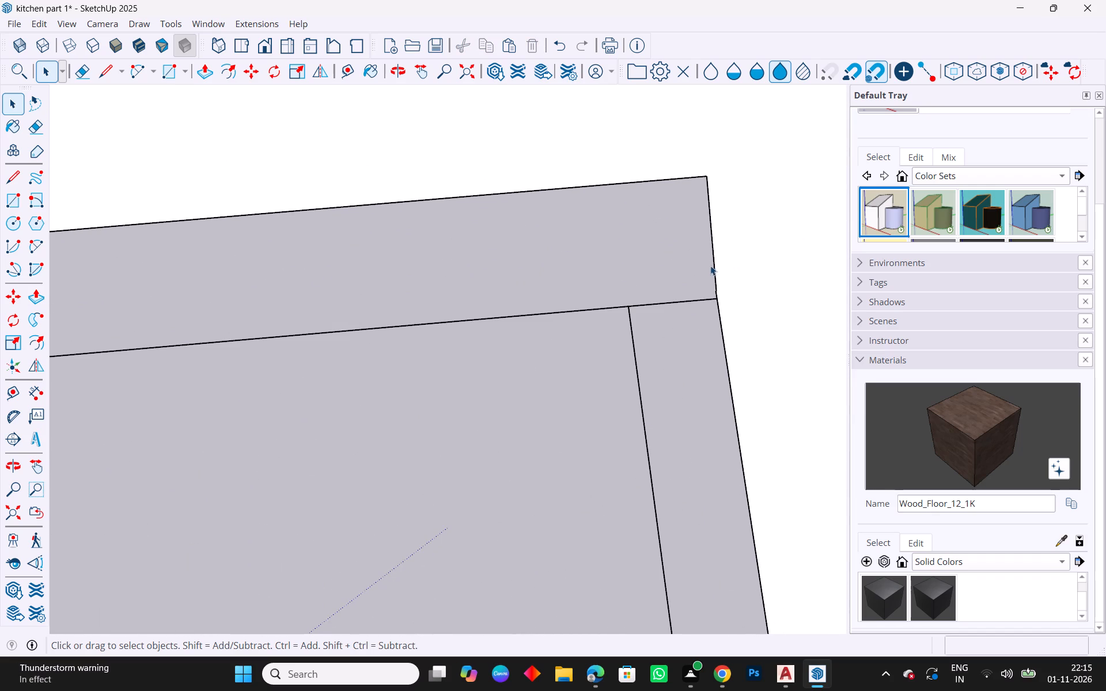
click(714, 269)
key(Delete)
scroll(670, 241, down, 3)
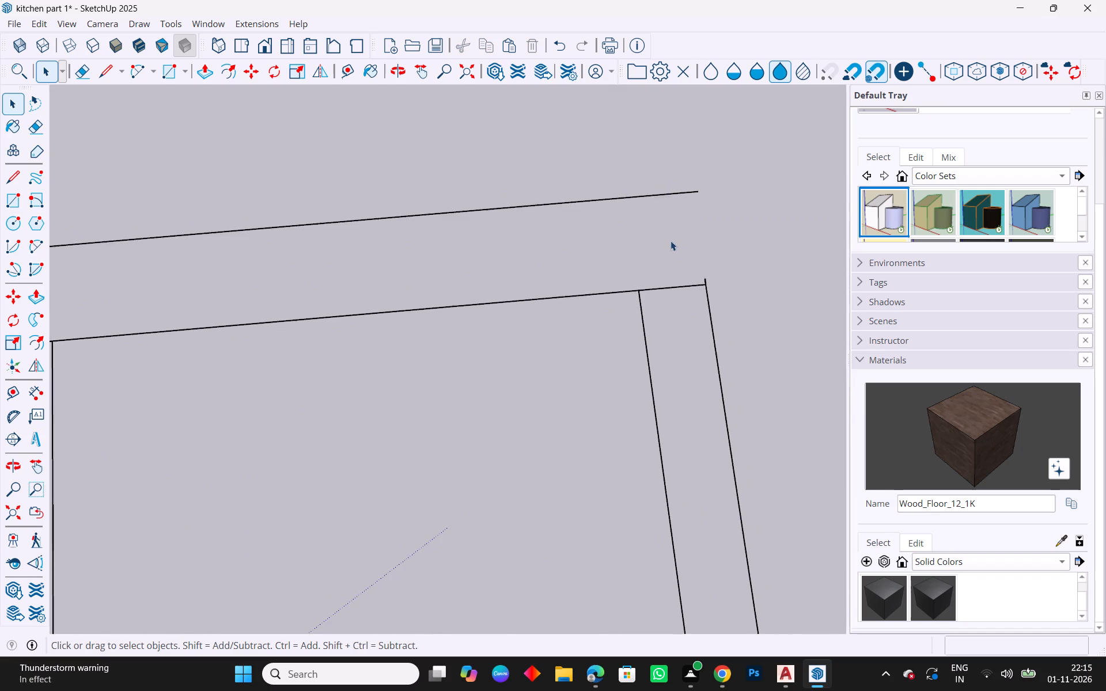
scroll(723, 263, up, 14)
click(687, 302)
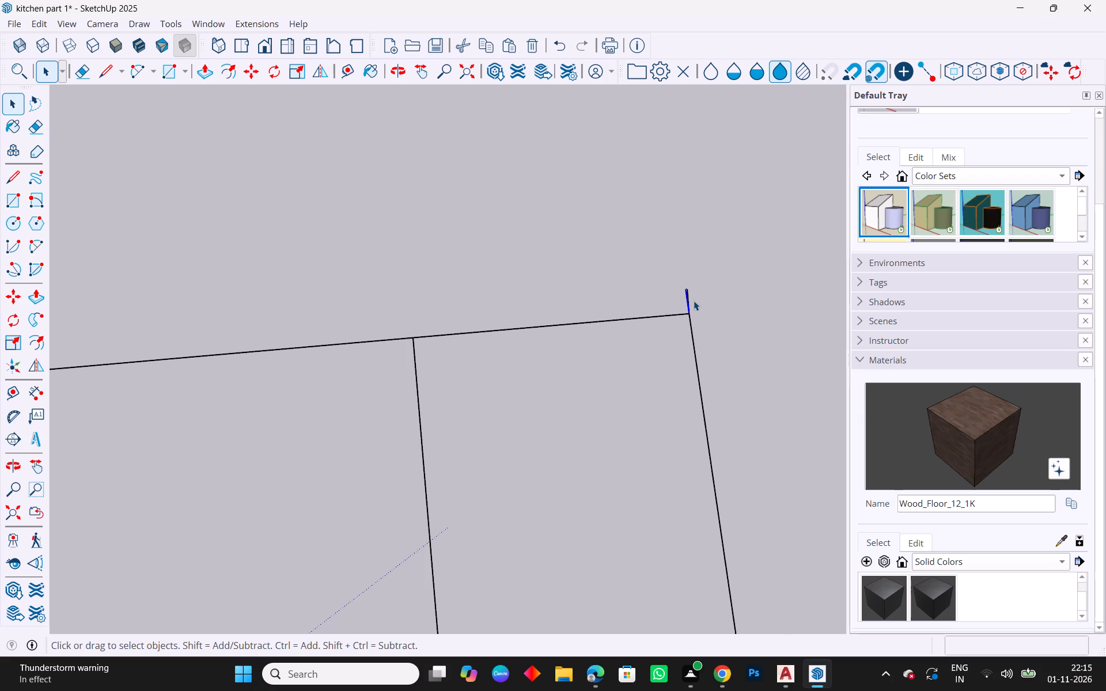
key(Delete)
scroll(680, 335, down, 4)
scroll(691, 308, up, 5)
scroll(692, 306, down, 1)
scroll(687, 301, up, 8)
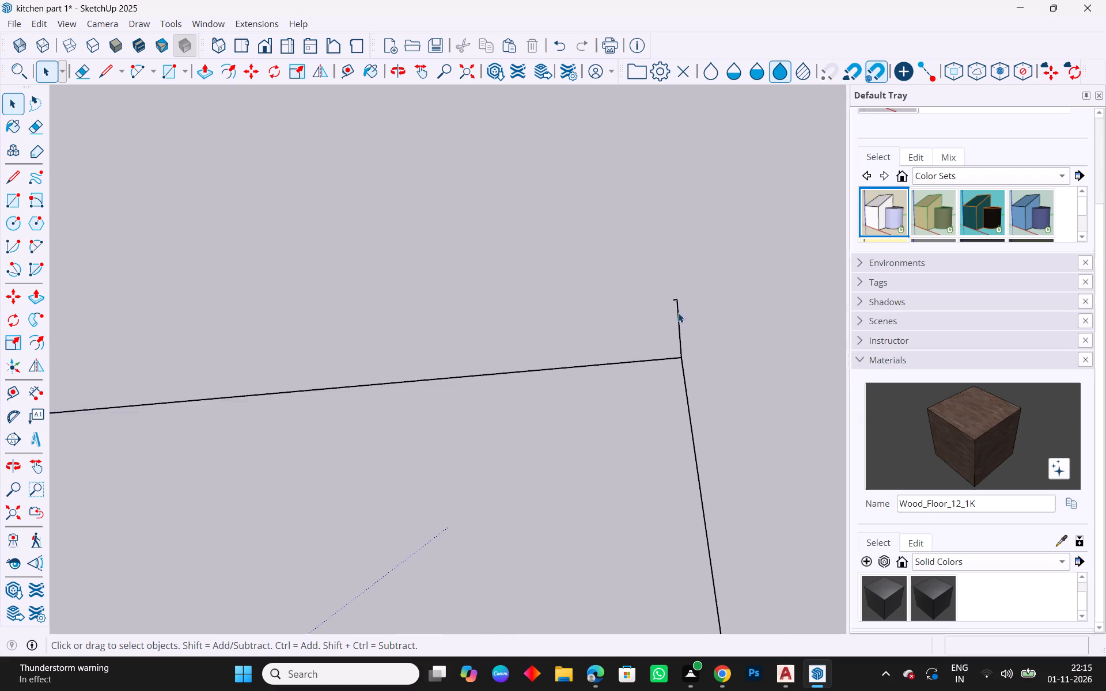
scroll(678, 313, up, 12)
drag(718, 294, 628, 323)
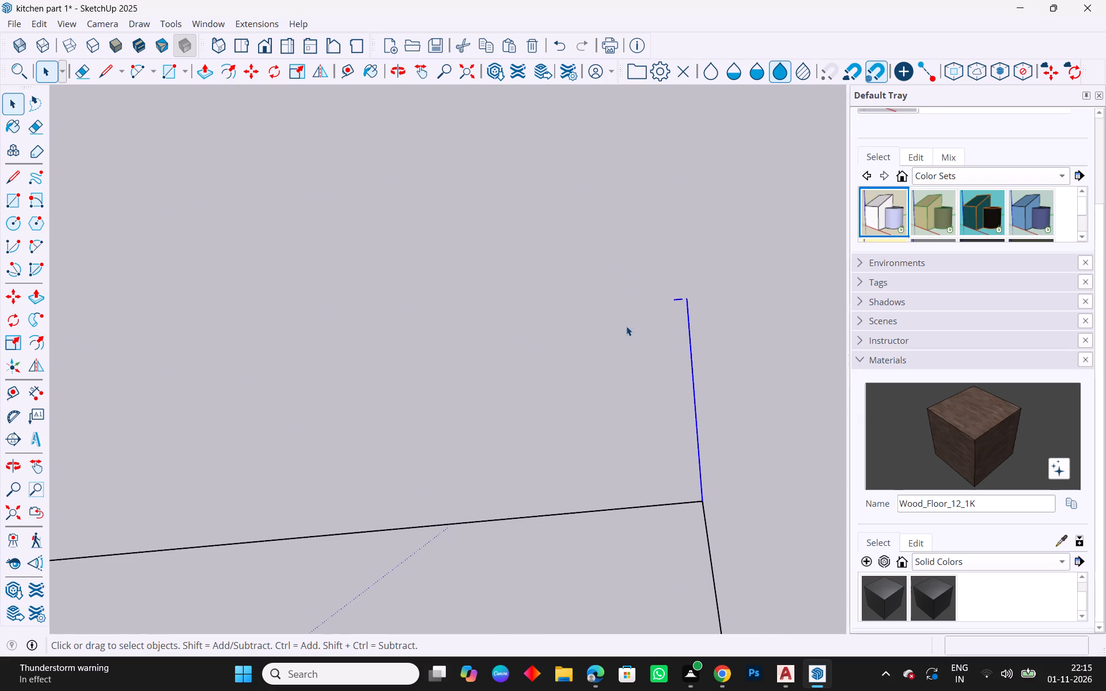
key(Delete)
scroll(557, 268, down, 20)
scroll(557, 268, down, 5)
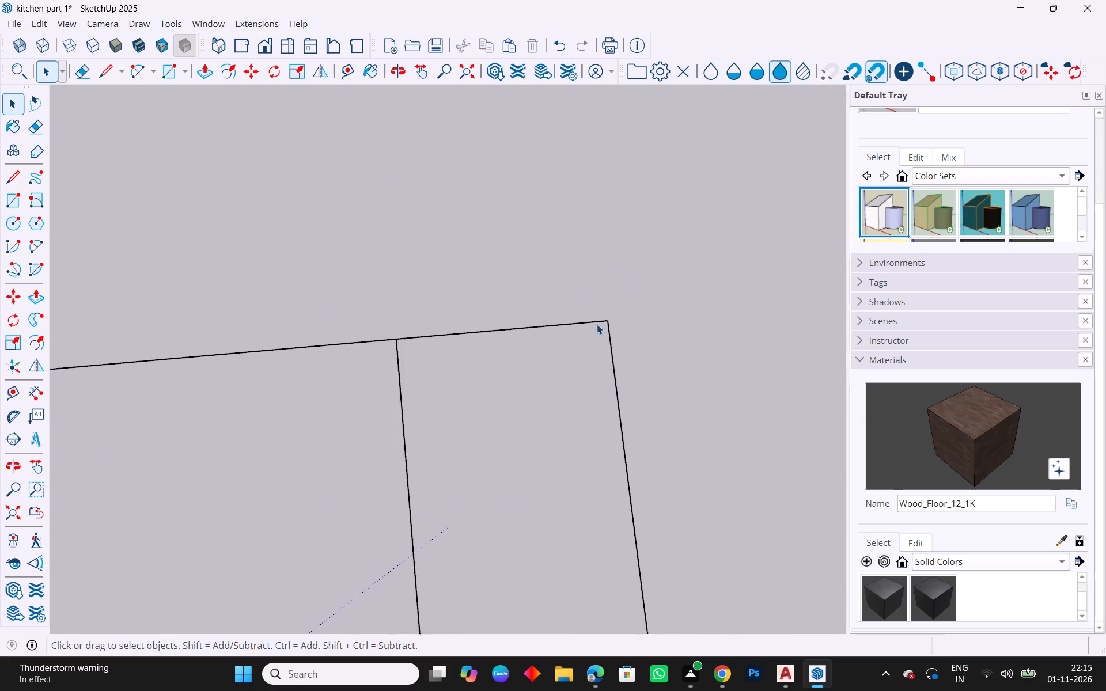
scroll(597, 324, down, 9)
Draw a line about 0.08 m long closing the strip's right end up to the beam's lower edge, and delete the overshooting stub.
key(l)
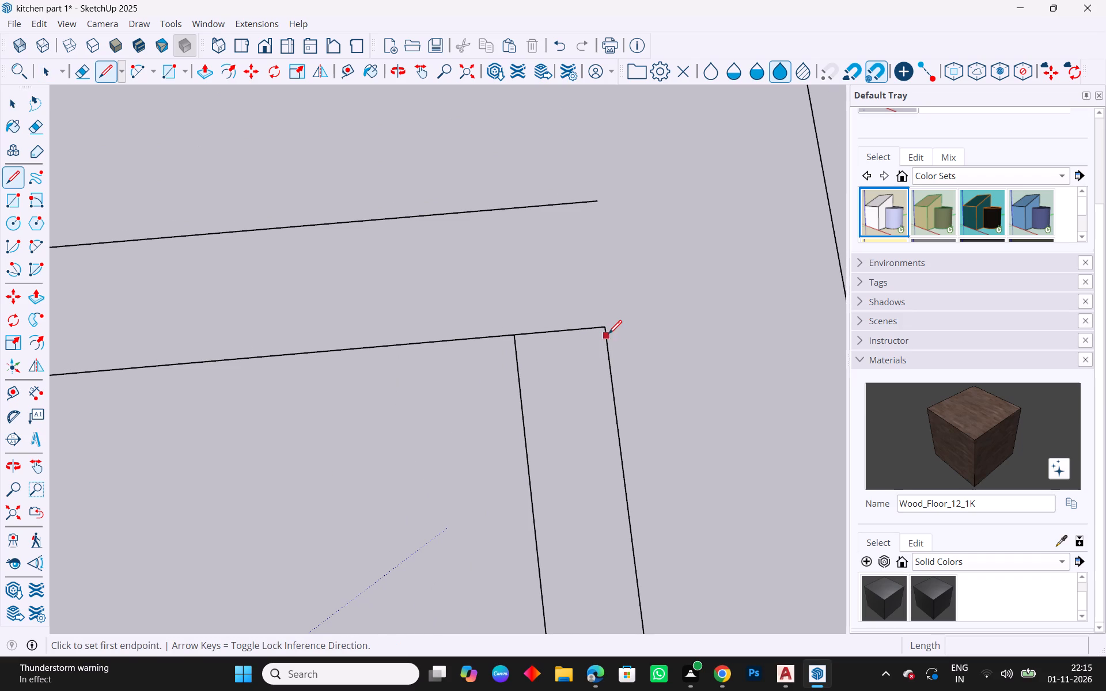
drag(606, 331, 607, 323)
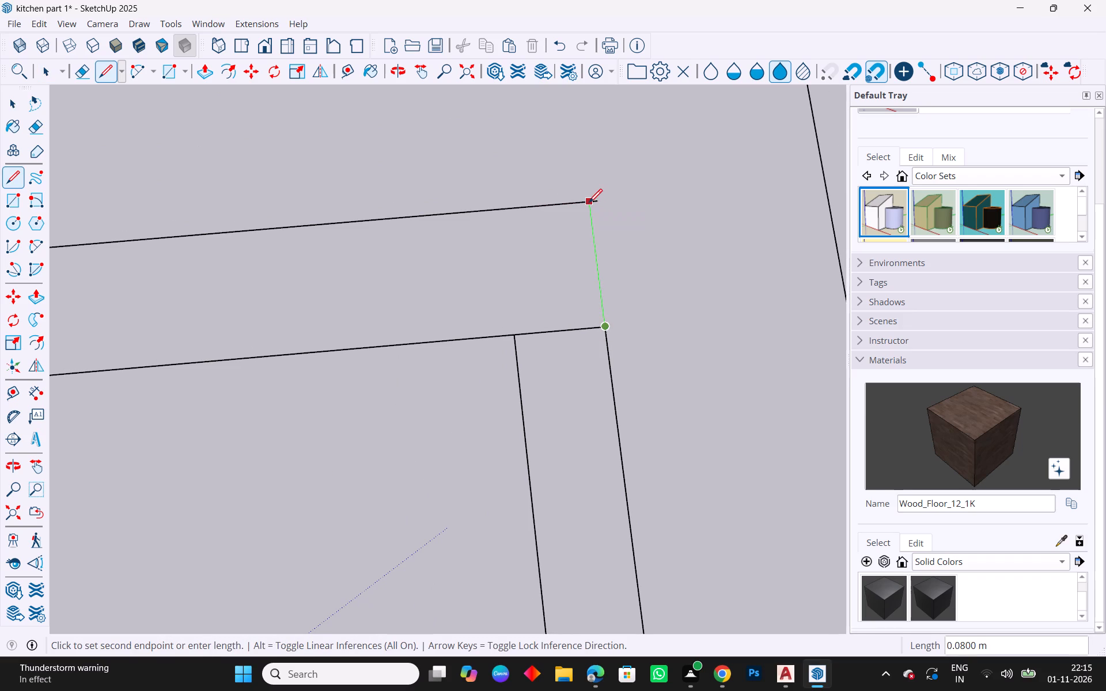
click(589, 204)
key(Escape)
key(space)
click(593, 199)
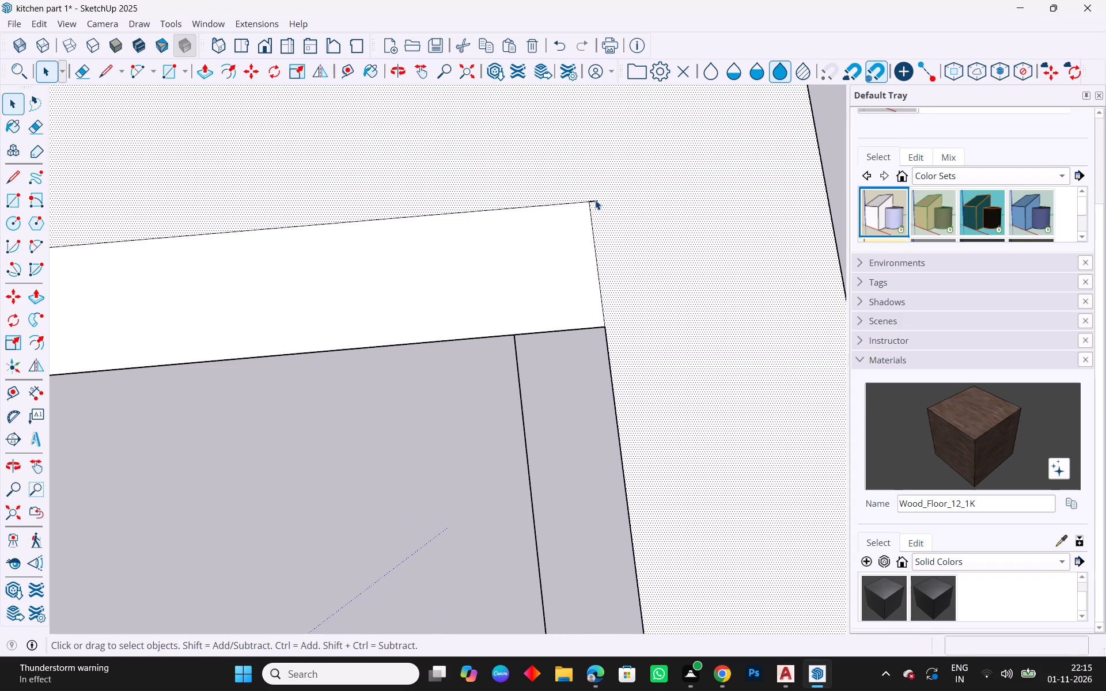
click(595, 200)
key(Delete)
Delete the thin strip face below the top beam and the vertical segment dividing the beam from the left column.
scroll(652, 237, down, 13)
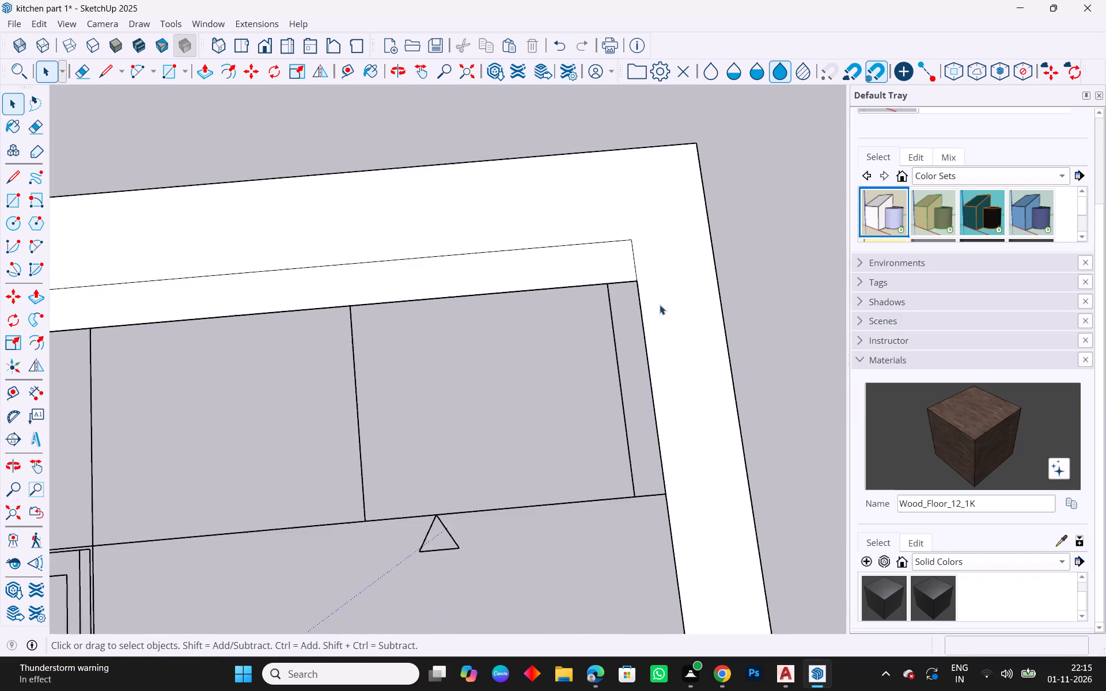
scroll(660, 305, down, 7)
click(390, 320)
key(Delete)
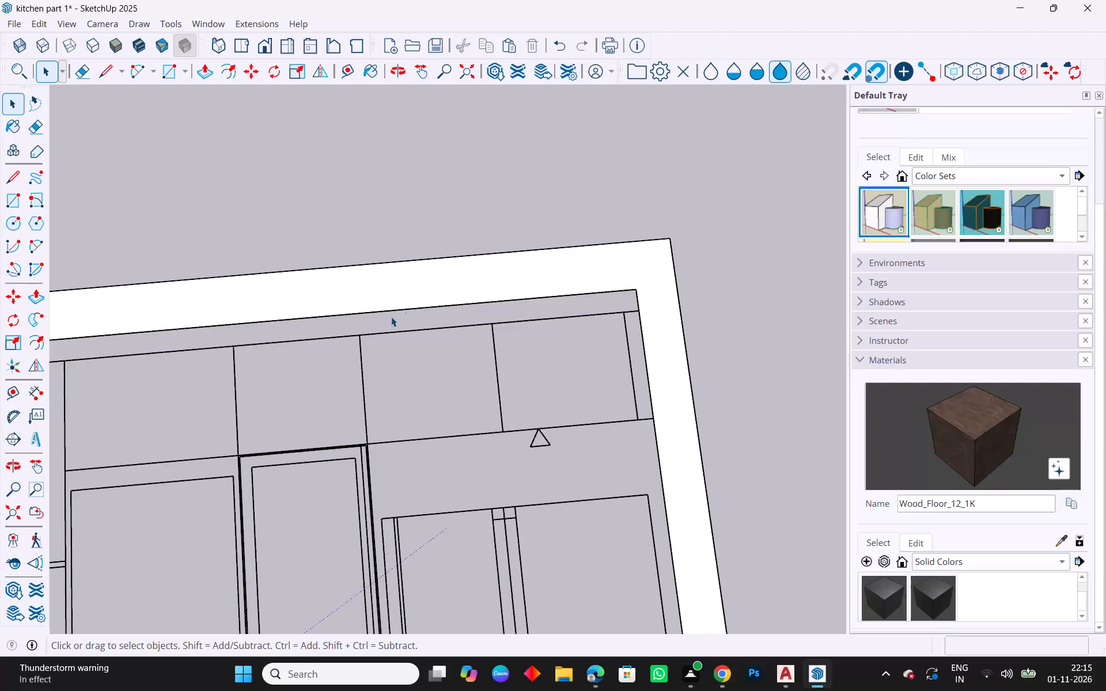
scroll(579, 291, down, 4)
scroll(67, 314, up, 3)
click(79, 323)
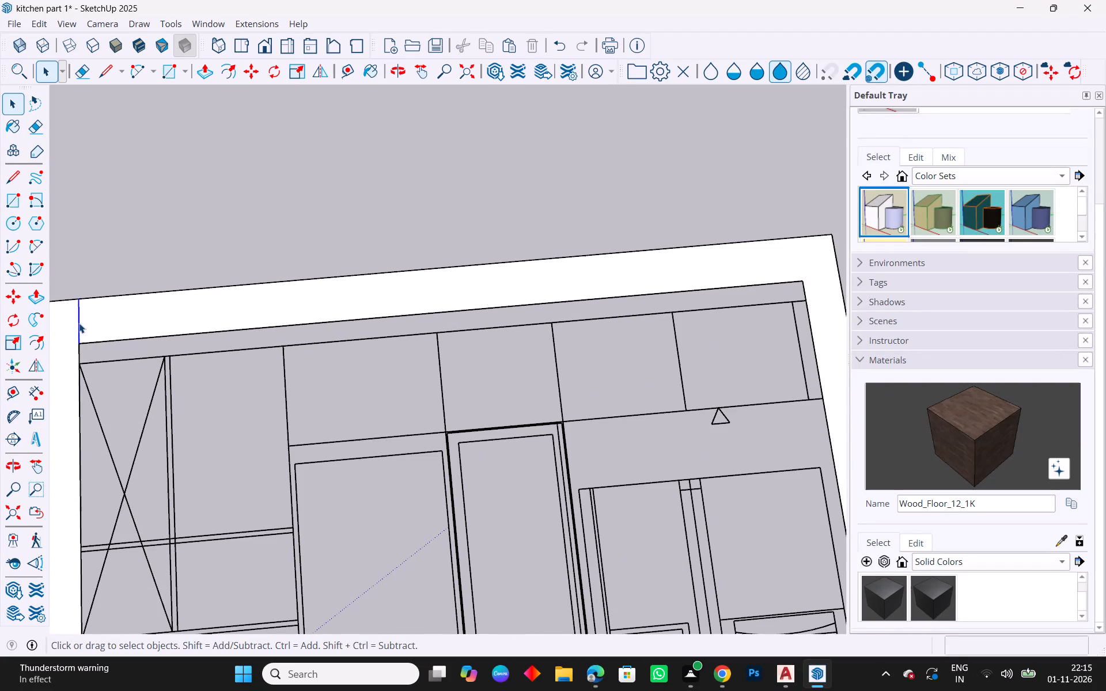
key(Delete)
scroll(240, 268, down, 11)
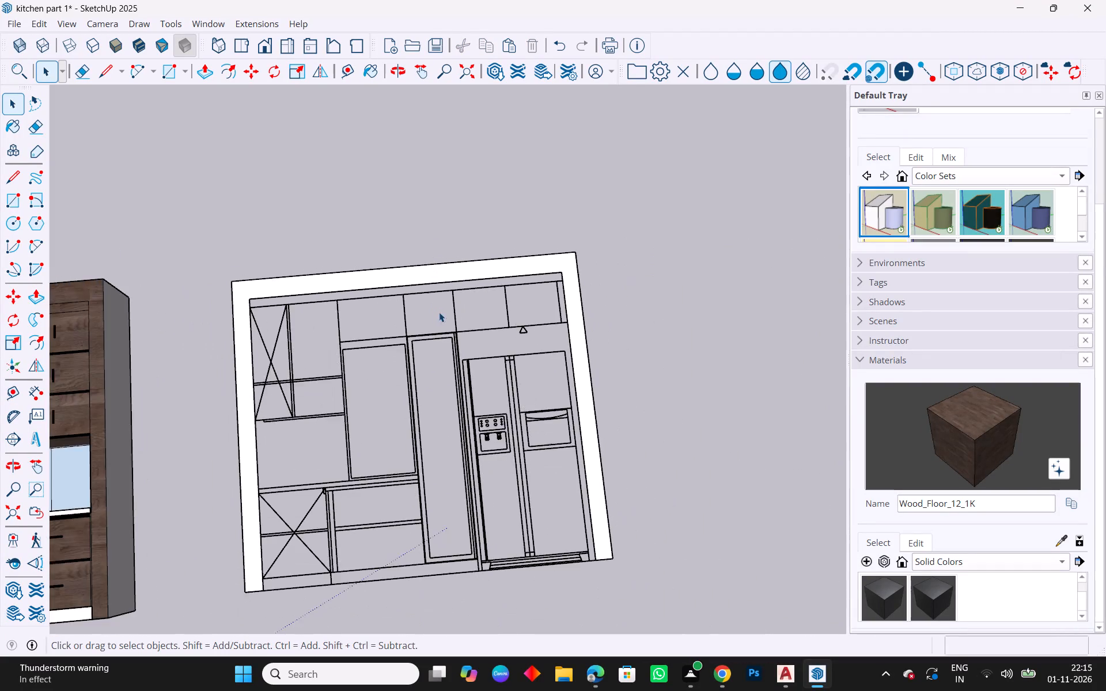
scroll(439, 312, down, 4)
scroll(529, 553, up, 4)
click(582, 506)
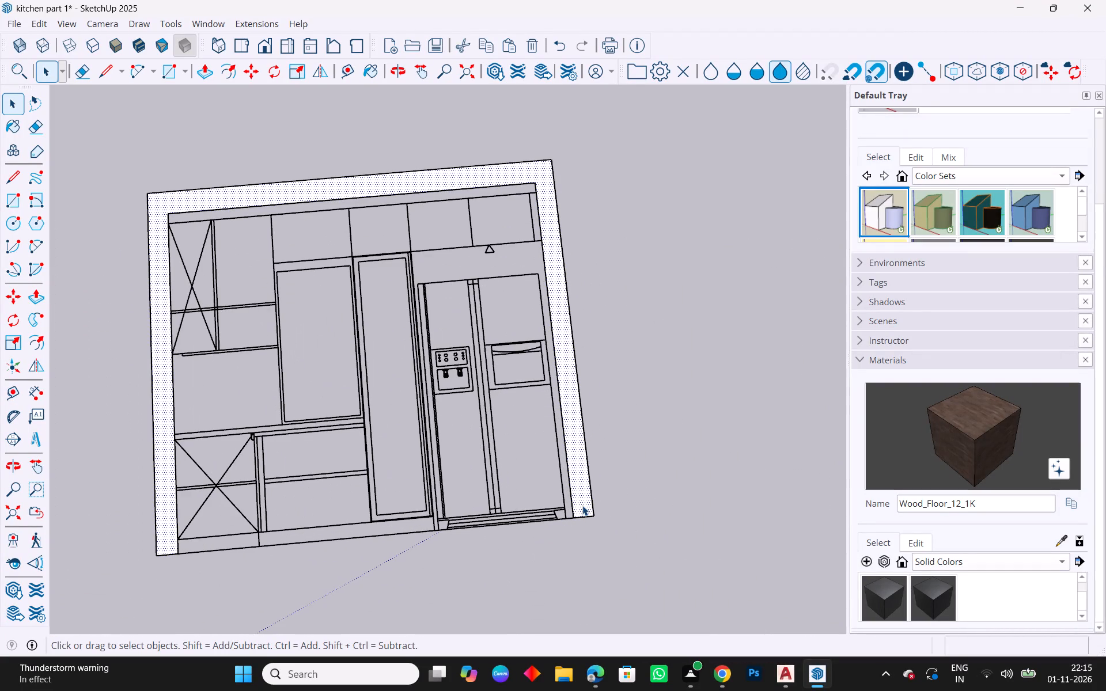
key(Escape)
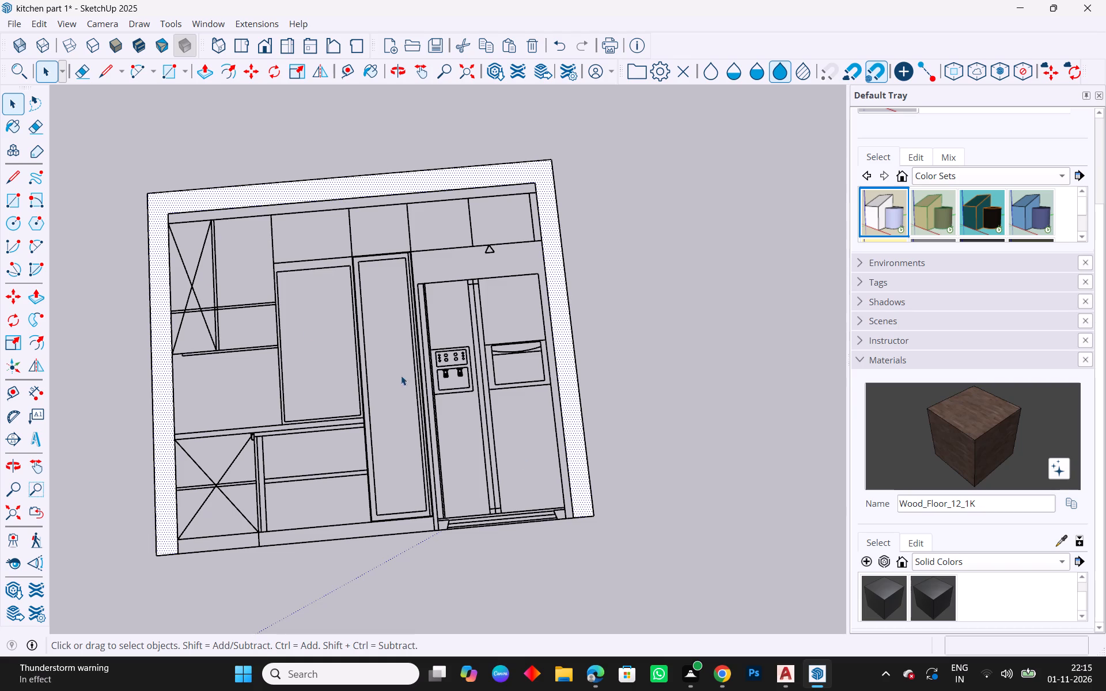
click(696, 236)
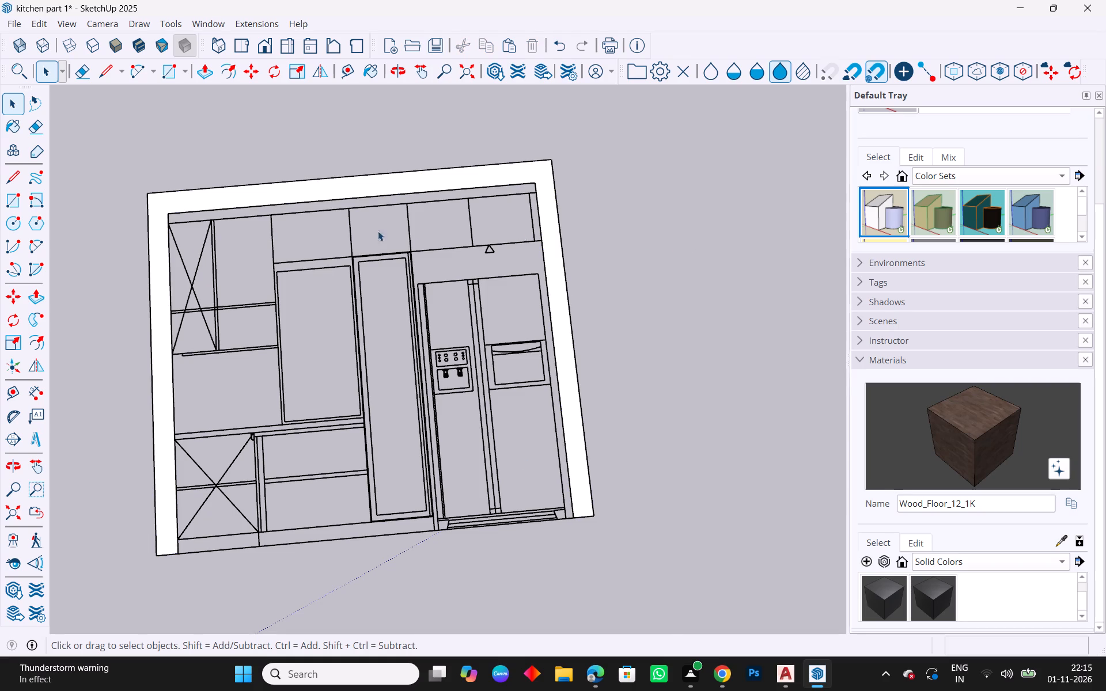
Delete the crossing diagonal lines in the upper-left cabinet, including their remnants below and across the horizontal shelf.
scroll(154, 278, up, 9)
drag(219, 290, 181, 276)
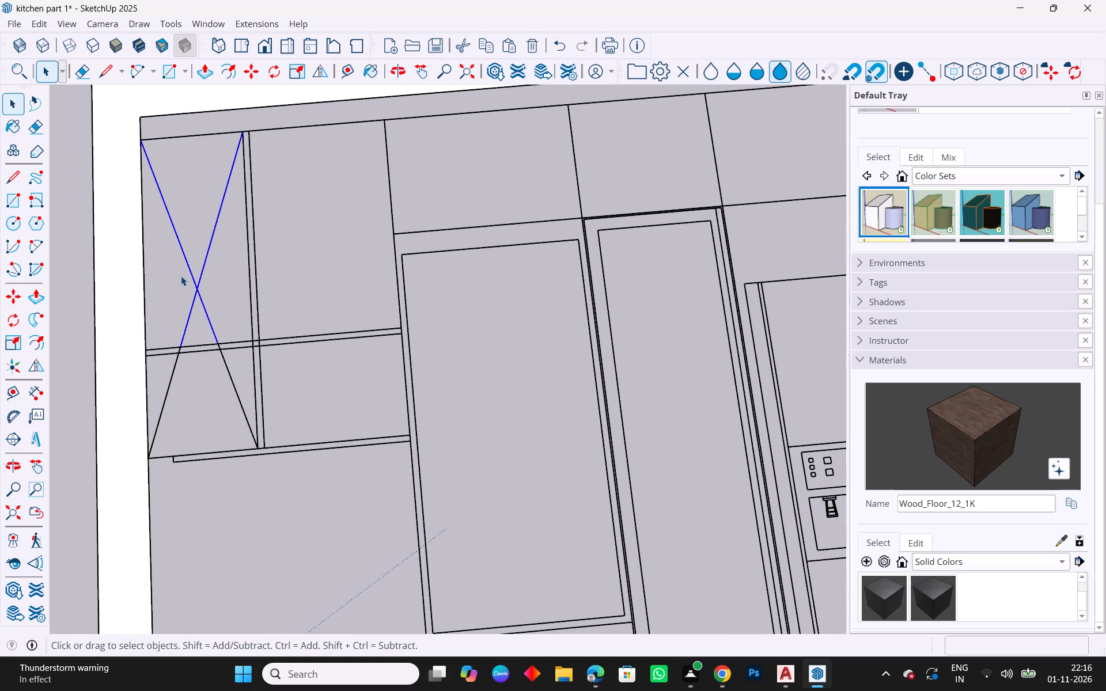
key(Delete)
scroll(211, 378, up, 9)
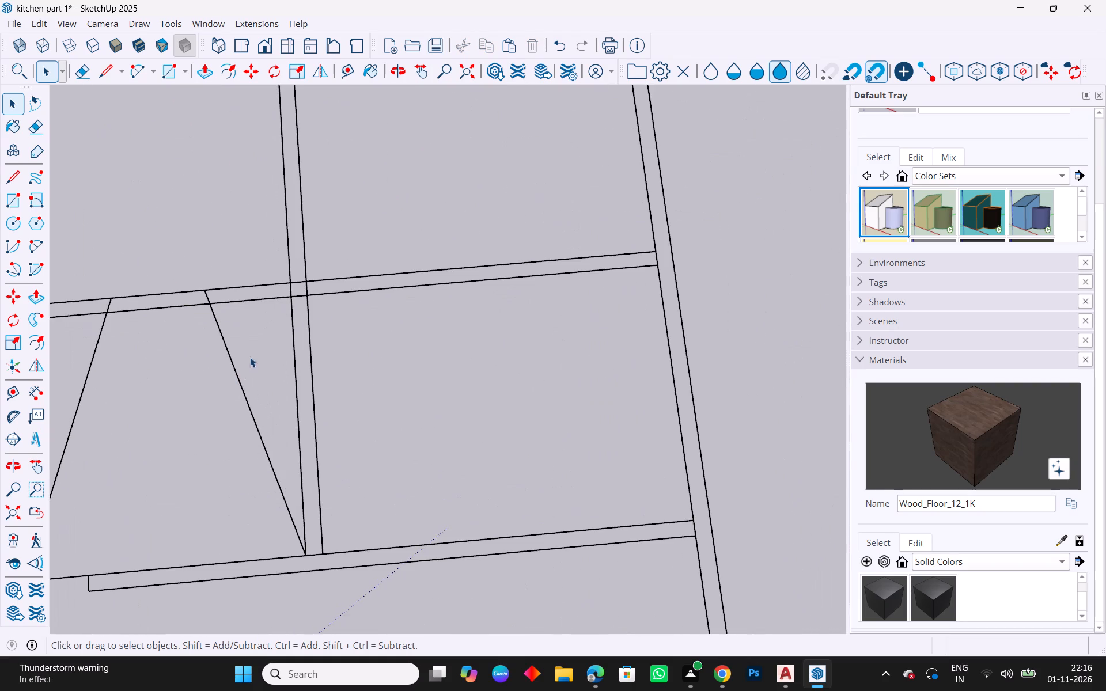
drag(249, 356, 86, 346)
key(Delete)
scroll(236, 264, up, 8)
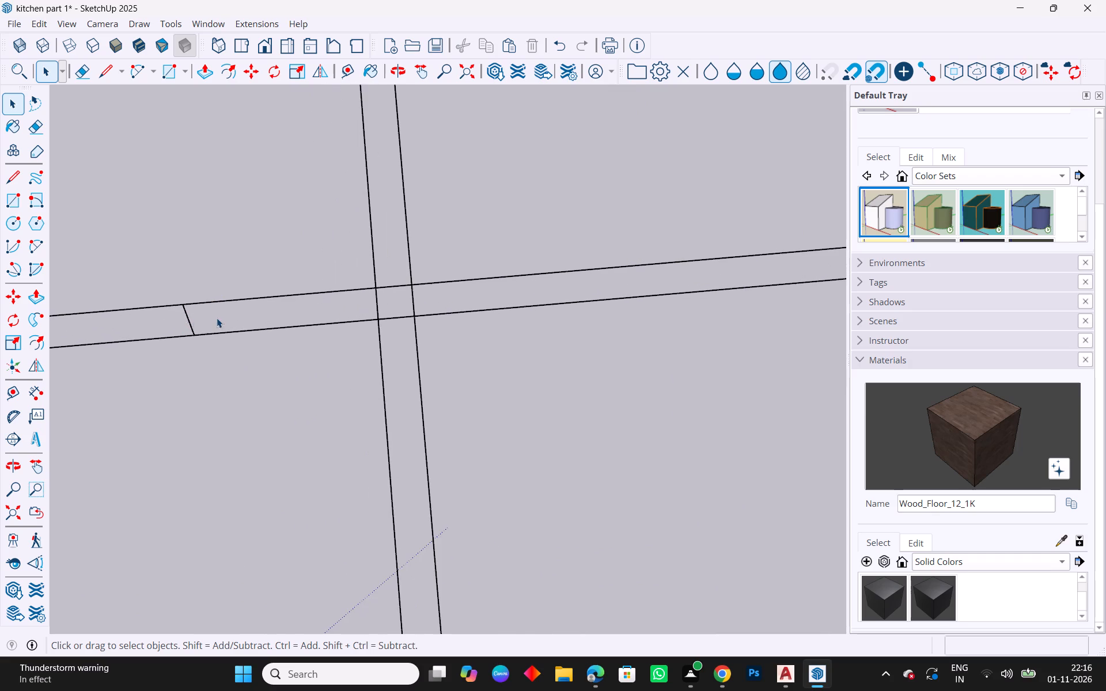
drag(217, 318, 153, 320)
key(Delete)
scroll(262, 310, down, 9)
scroll(118, 333, up, 10)
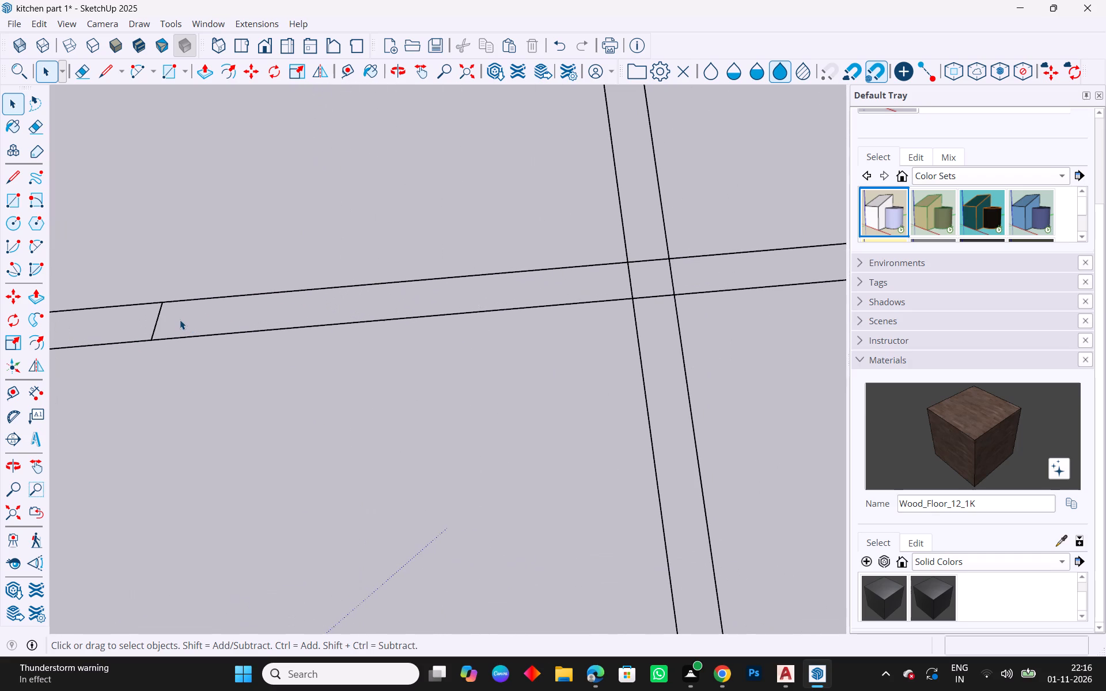
drag(180, 320, 118, 318)
key(Delete)
scroll(232, 327, down, 17)
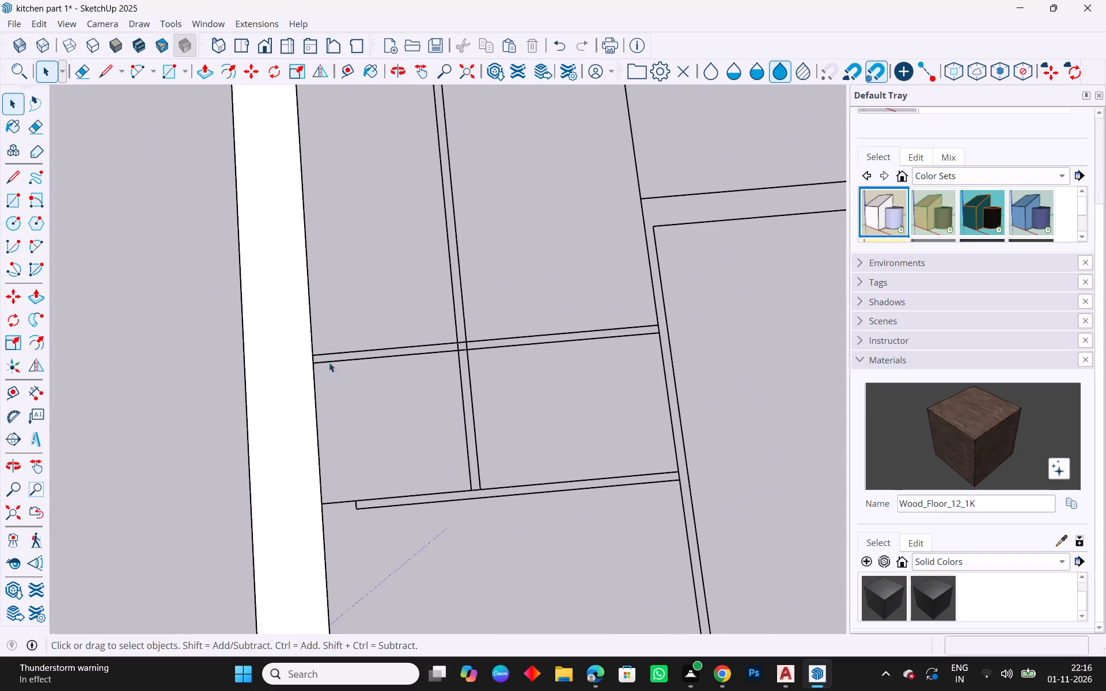
Draw a rectangle about 0.696 m by 0.33 m over the upper-left compartment between the frame, vertical divider and shelf.
scroll(289, 241, down, 5)
middle_drag(452, 282, 454, 416)
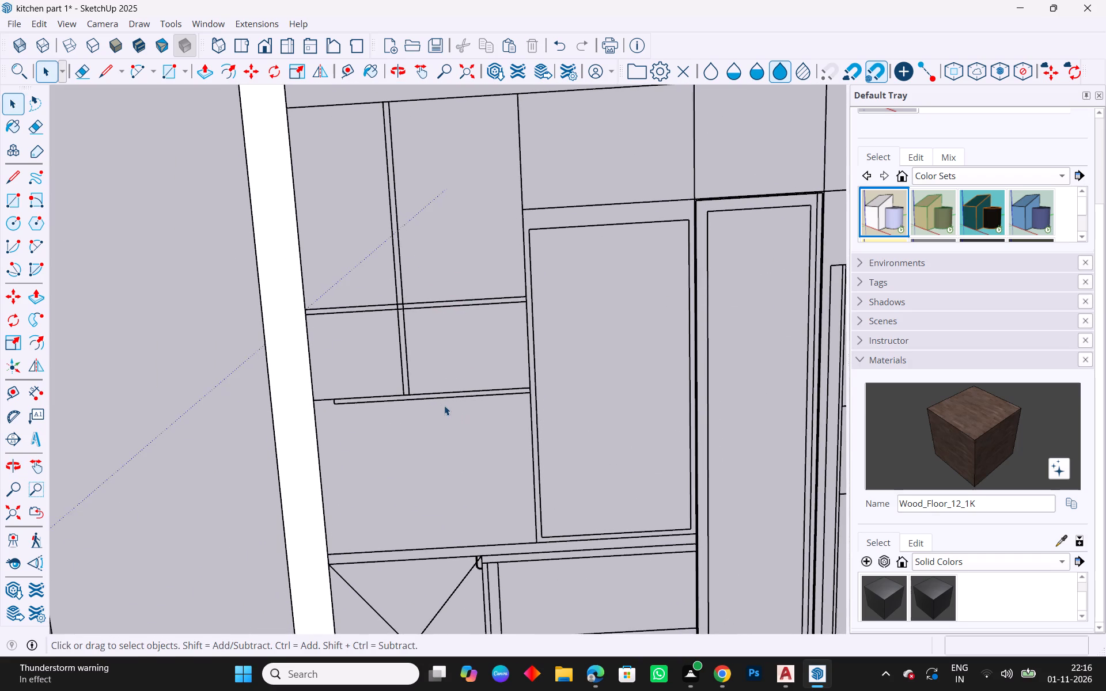
scroll(440, 404, down, 1)
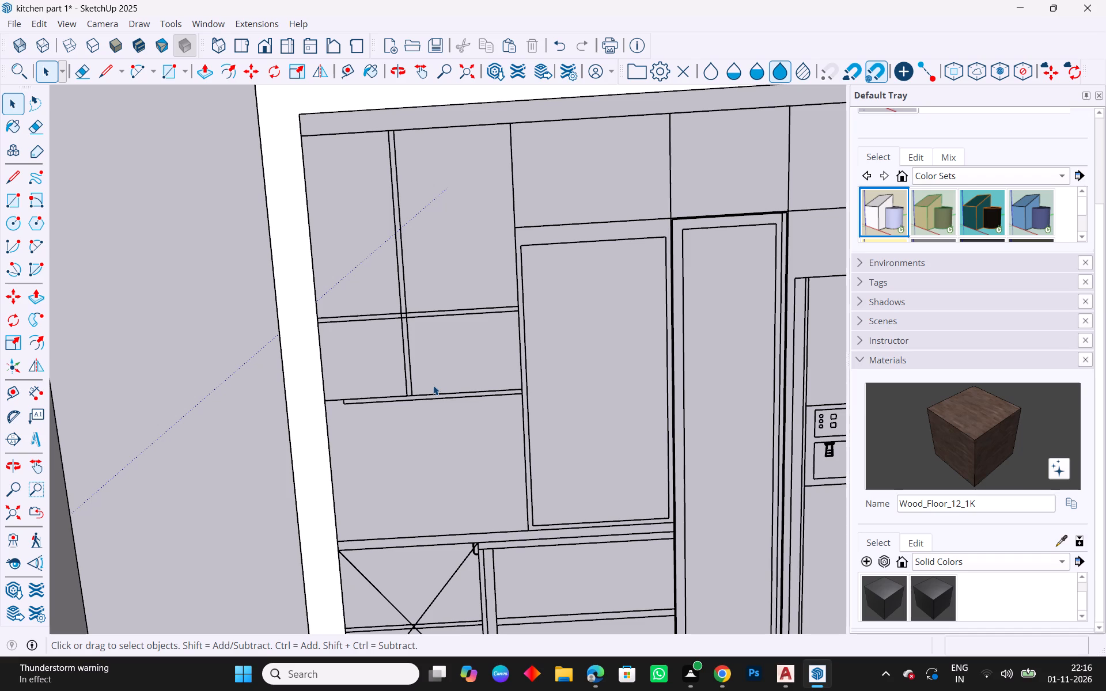
key(Escape)
click(19, 206)
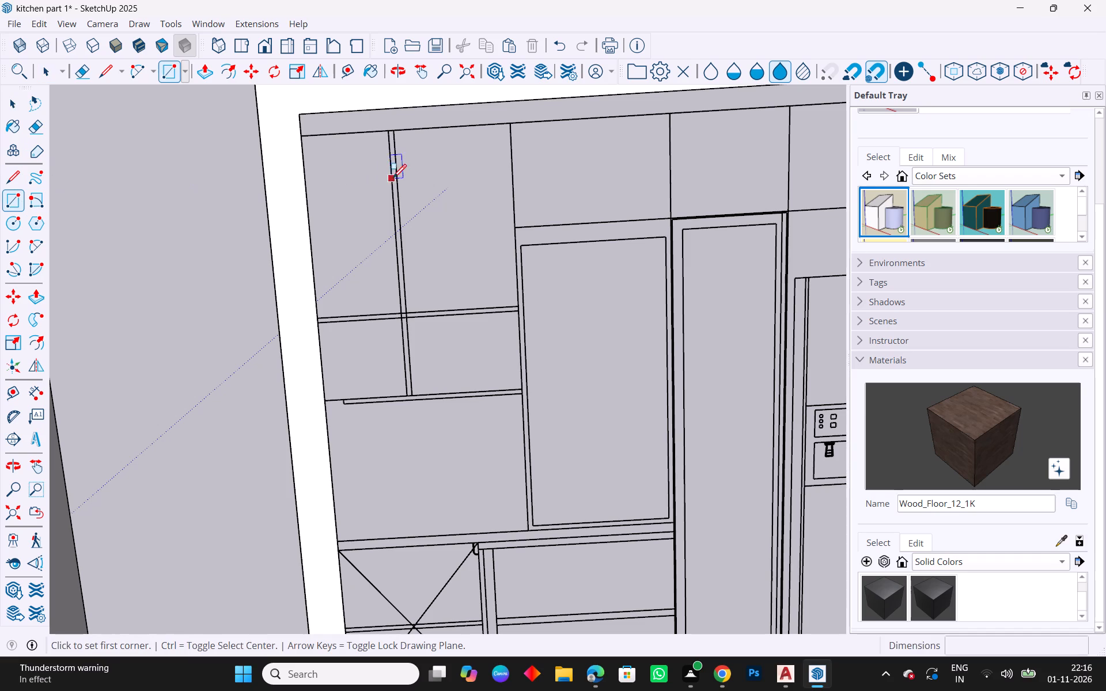
click(305, 139)
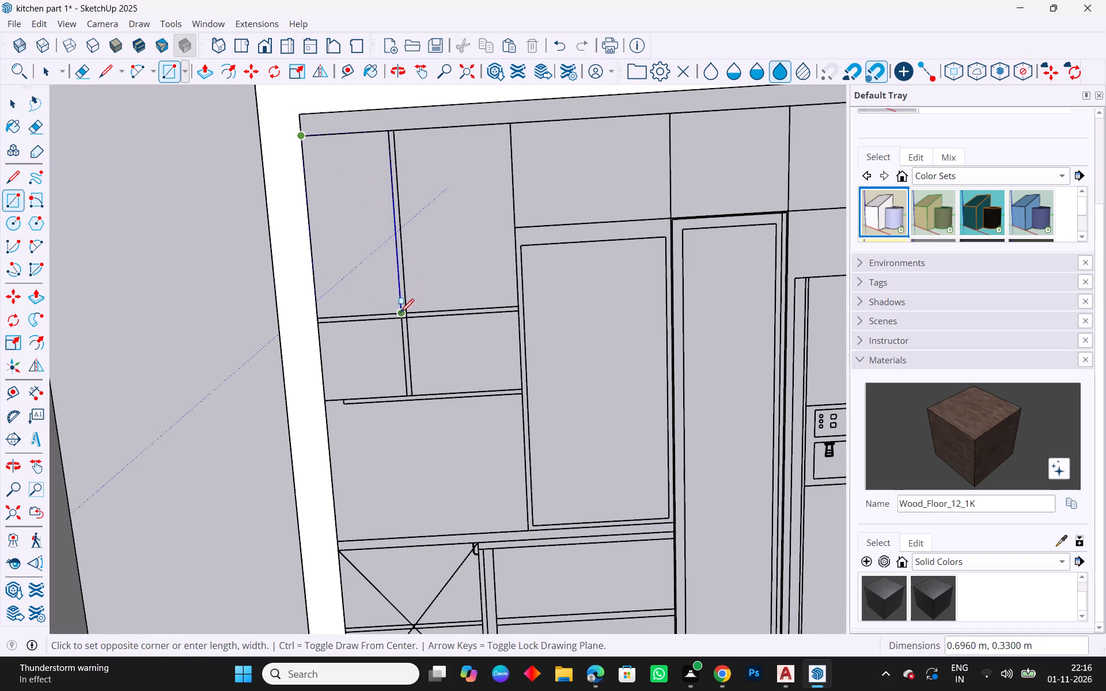
click(399, 314)
key(Escape)
key(space)
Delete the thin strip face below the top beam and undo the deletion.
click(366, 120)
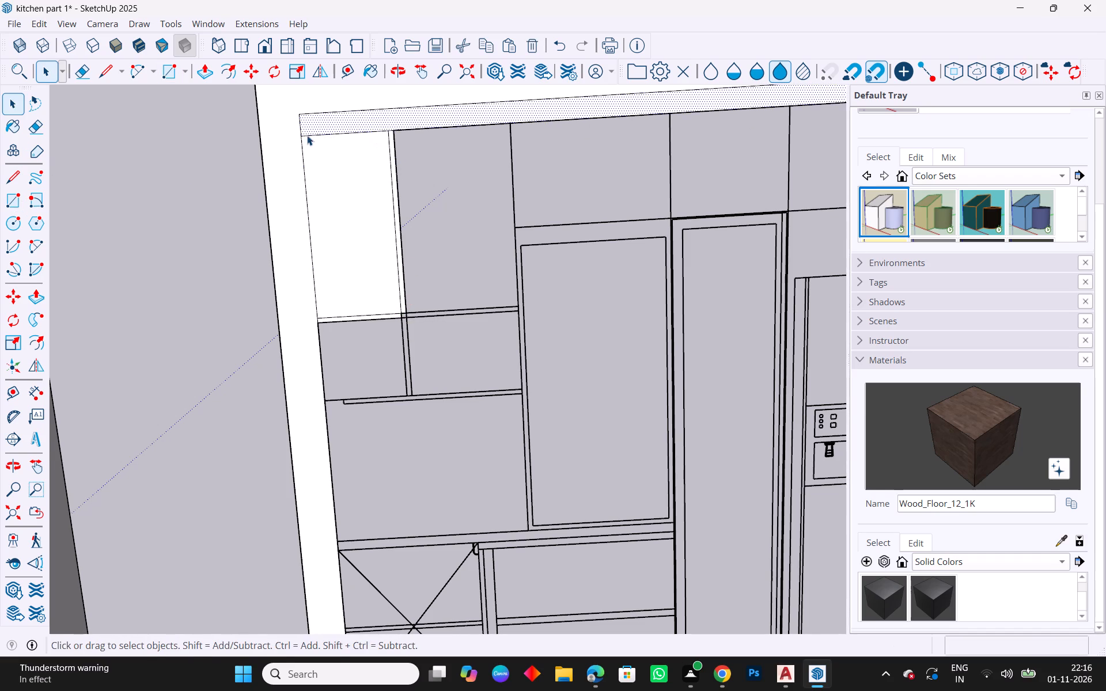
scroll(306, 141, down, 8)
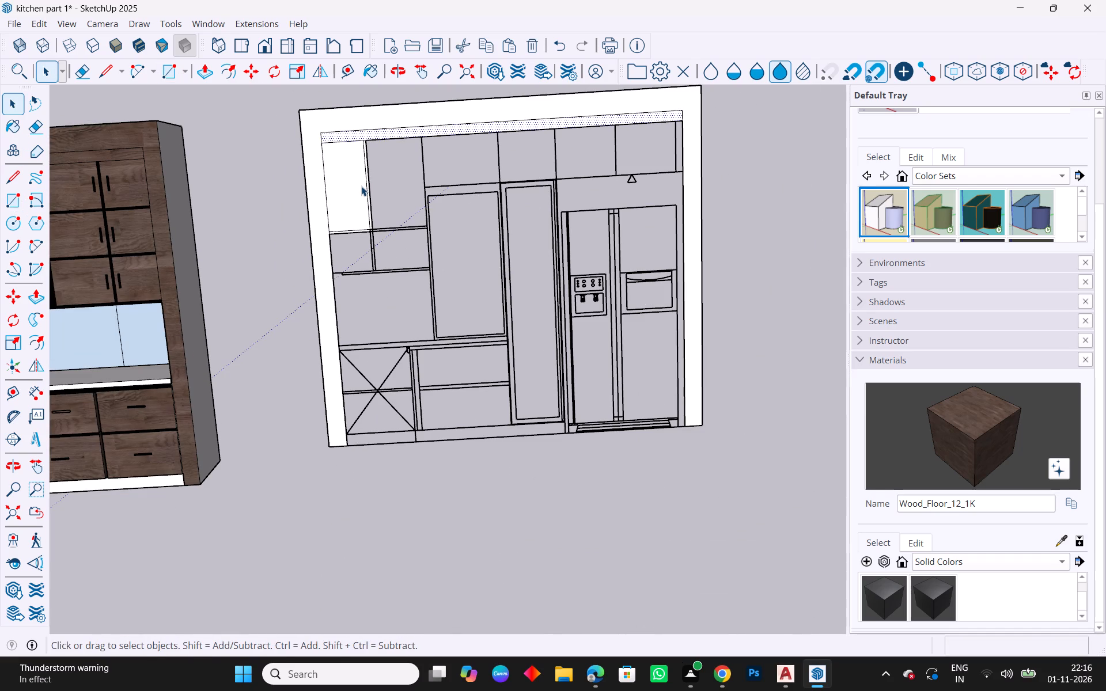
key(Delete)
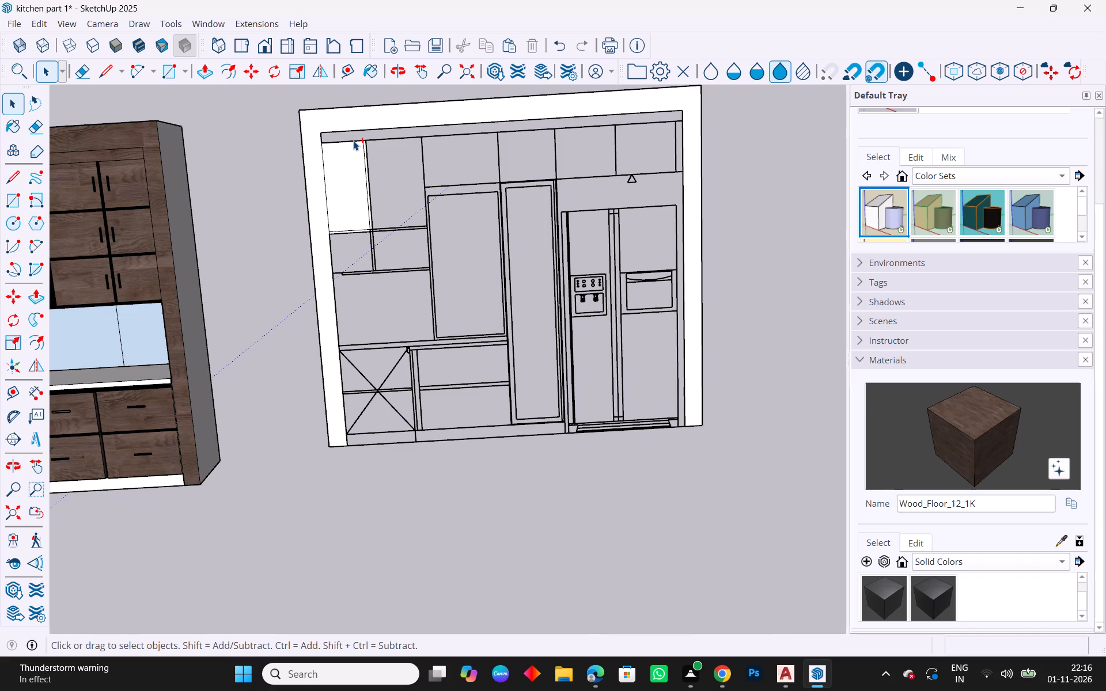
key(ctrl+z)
Push/pull the thin strip face below the top beam outward by 600 mm.
scroll(361, 135, up, 2)
click(361, 136)
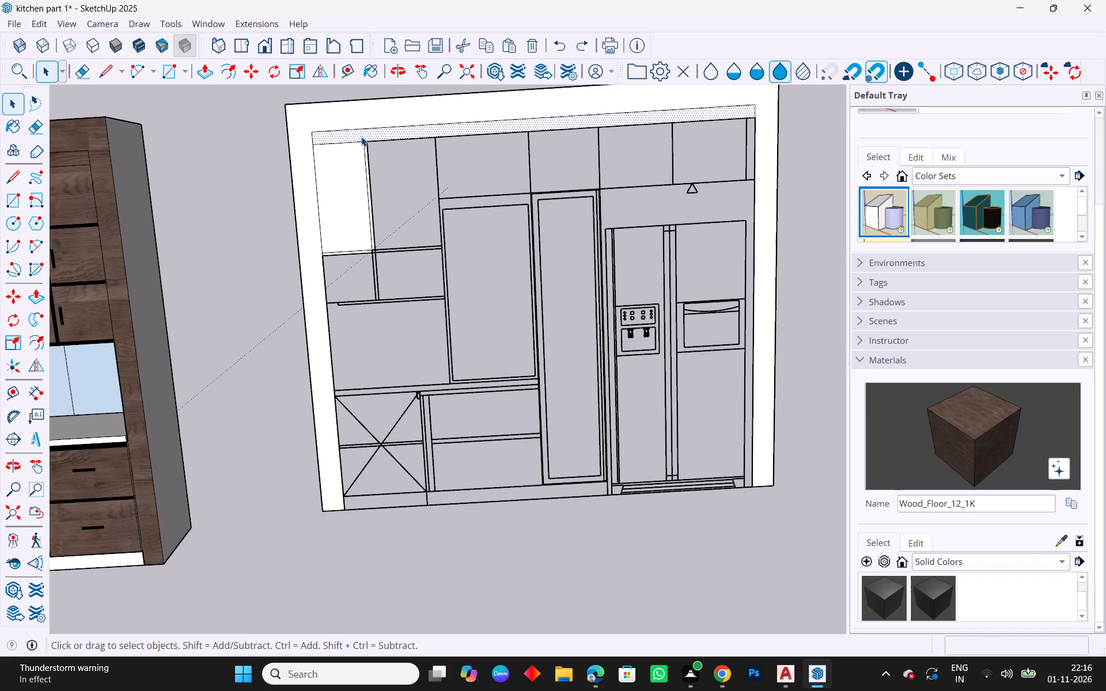
key(p)
drag(361, 136, 338, 165)
text(600mm)
key(Return)
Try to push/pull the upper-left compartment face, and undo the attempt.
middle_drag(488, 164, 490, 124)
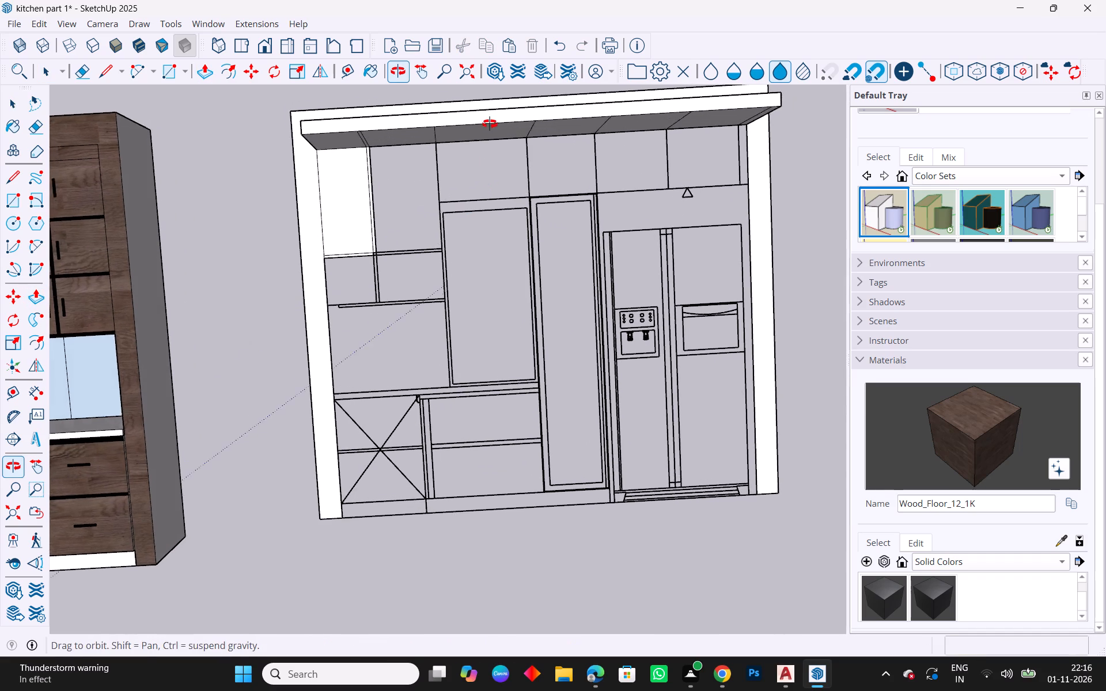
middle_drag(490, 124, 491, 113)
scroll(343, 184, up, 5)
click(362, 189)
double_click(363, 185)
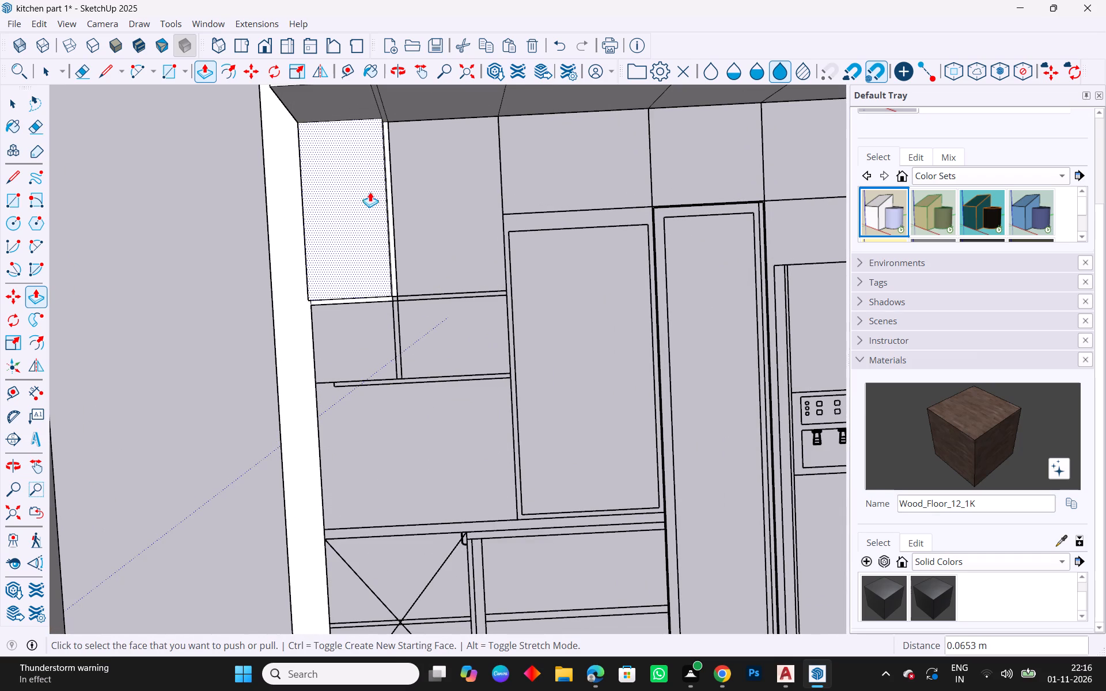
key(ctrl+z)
Push/pull the upper-left compartment face, the adjacent vertical divider strip and the shelf strip below it outward by 600 mm.
scroll(377, 192, up, 2)
scroll(377, 192, down, 7)
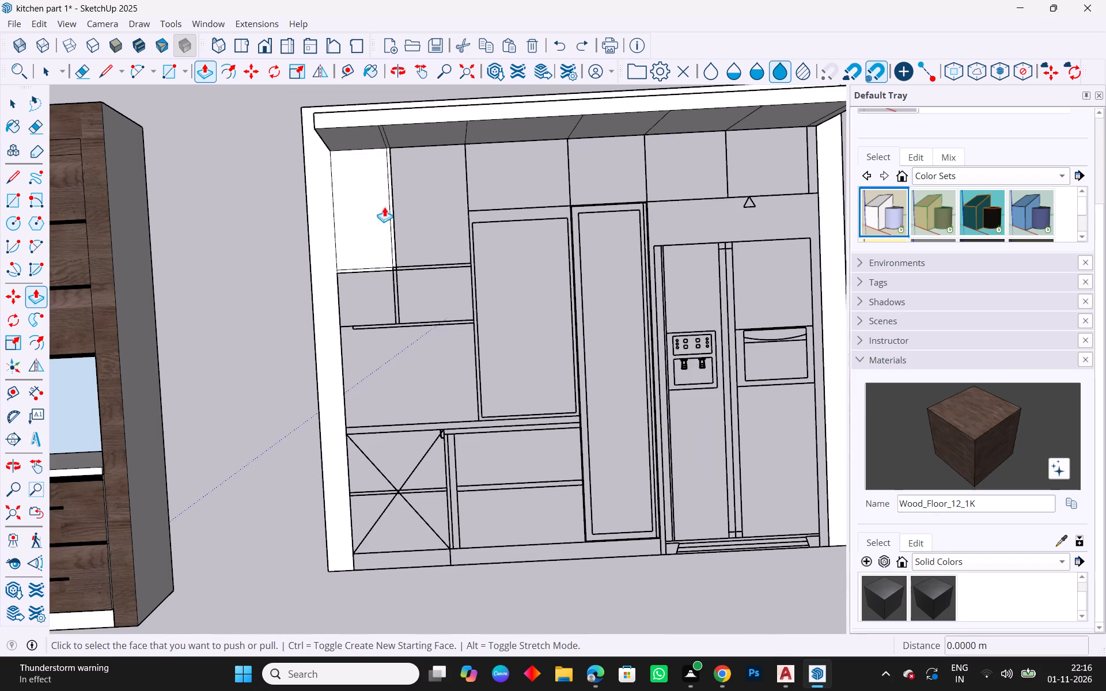
drag(364, 187, 347, 146)
scroll(389, 177, up, 4)
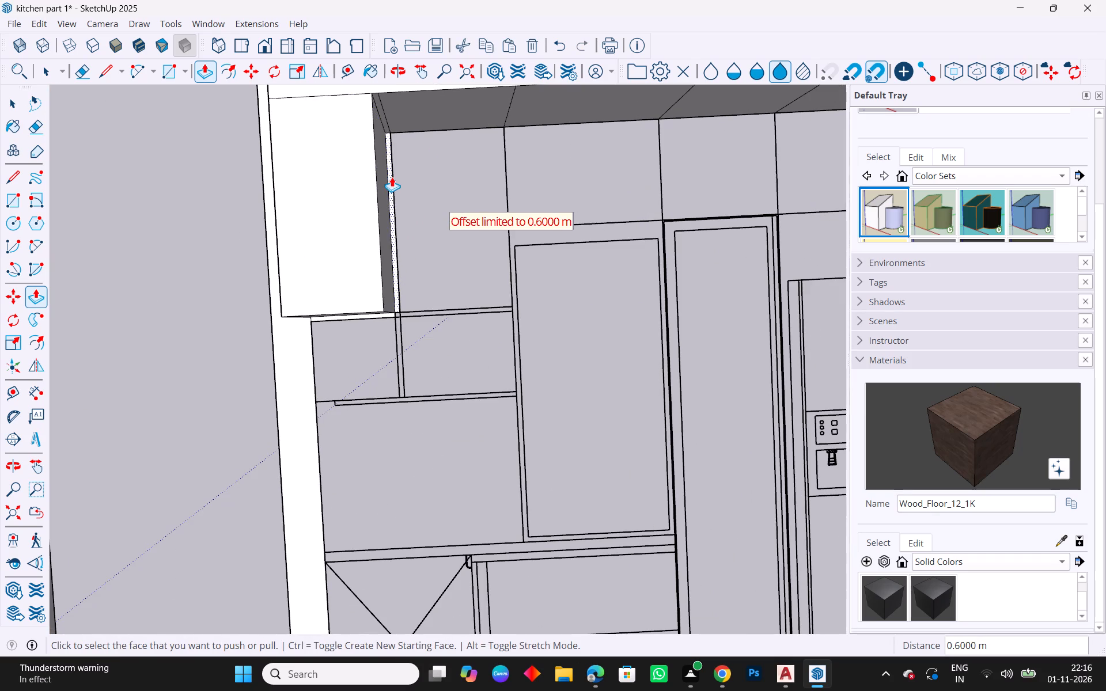
drag(392, 177, 370, 139)
scroll(372, 336, up, 4)
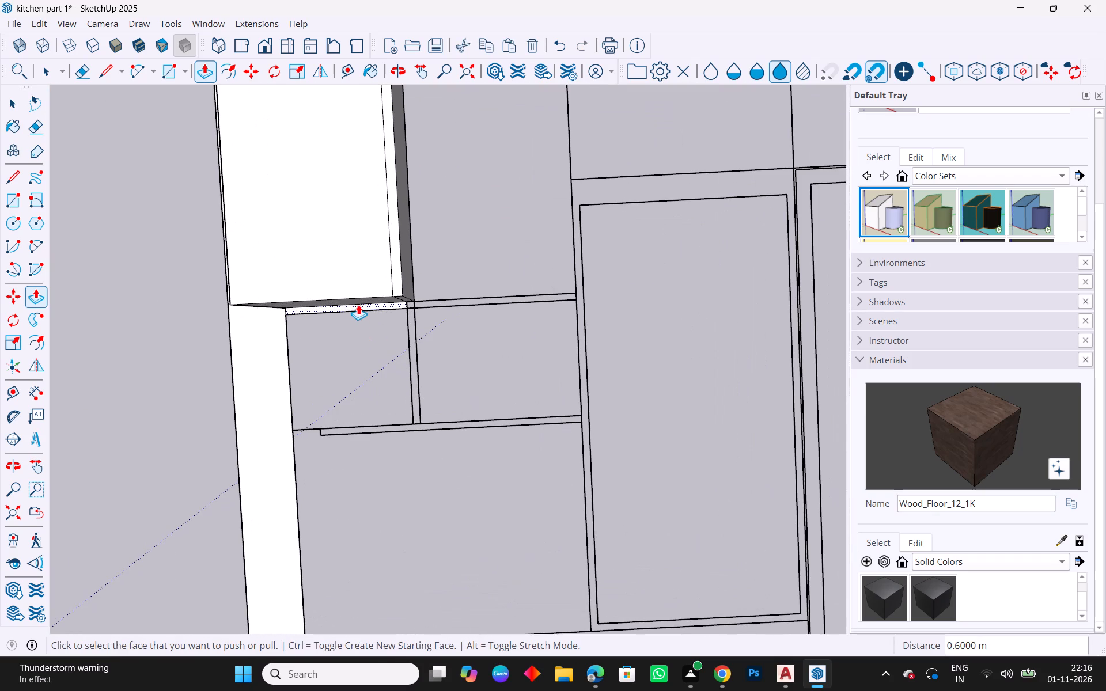
drag(358, 305, 391, 296)
scroll(415, 307, up, 9)
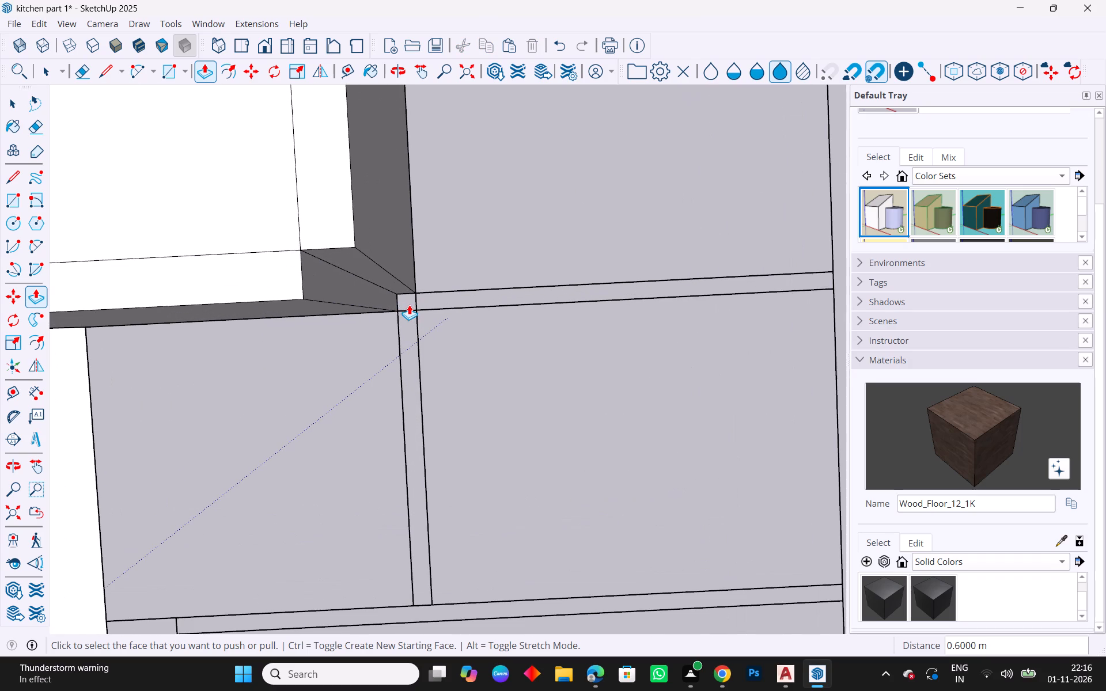
Extend the end face of the extruded shelf strip by 0.02 m to fill the corner gap below the divider.
drag(409, 304, 401, 302)
drag(334, 292, 407, 296)
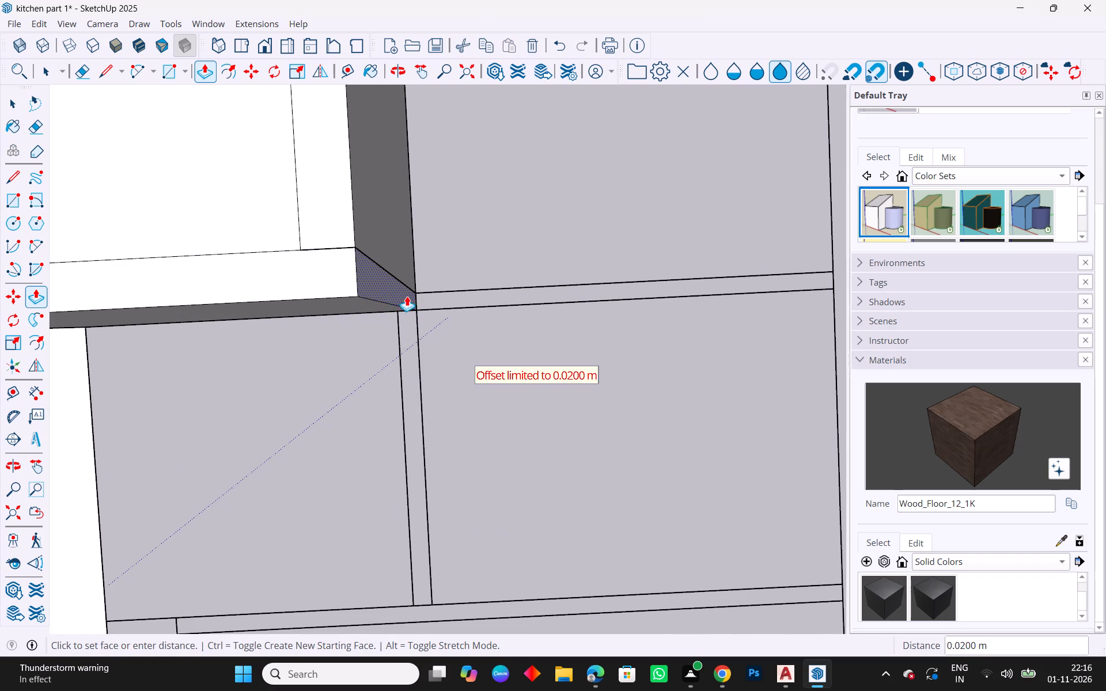
drag(407, 296, 418, 310)
scroll(381, 294, down, 9)
key(Escape)
scroll(403, 309, down, 11)
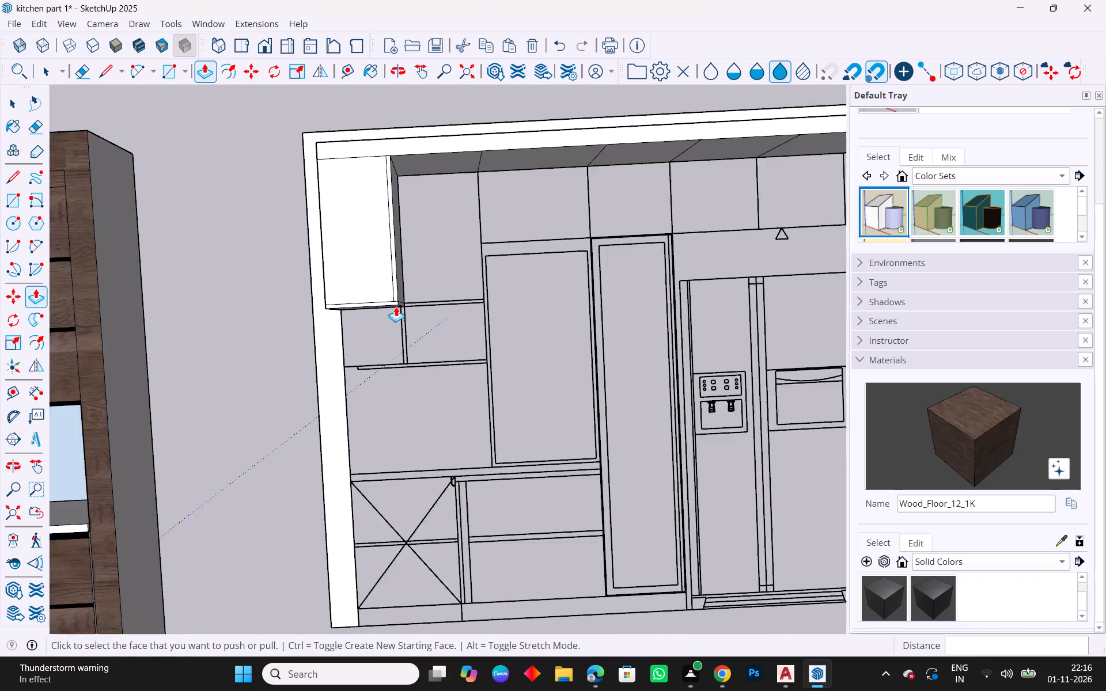
scroll(396, 306, down, 2)
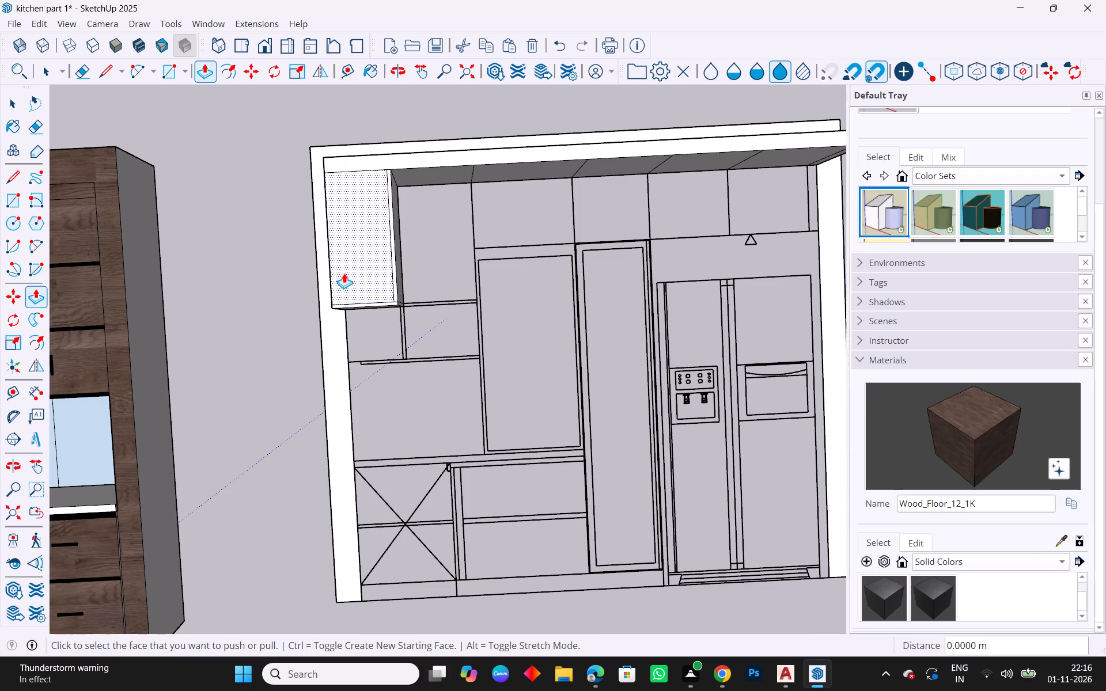
Draw a rectangle over the second upper compartment, between the extruded divider block, the top beam and the tall cabinet.
middle_drag(349, 286, 656, 288)
middle_drag(382, 437, 494, 218)
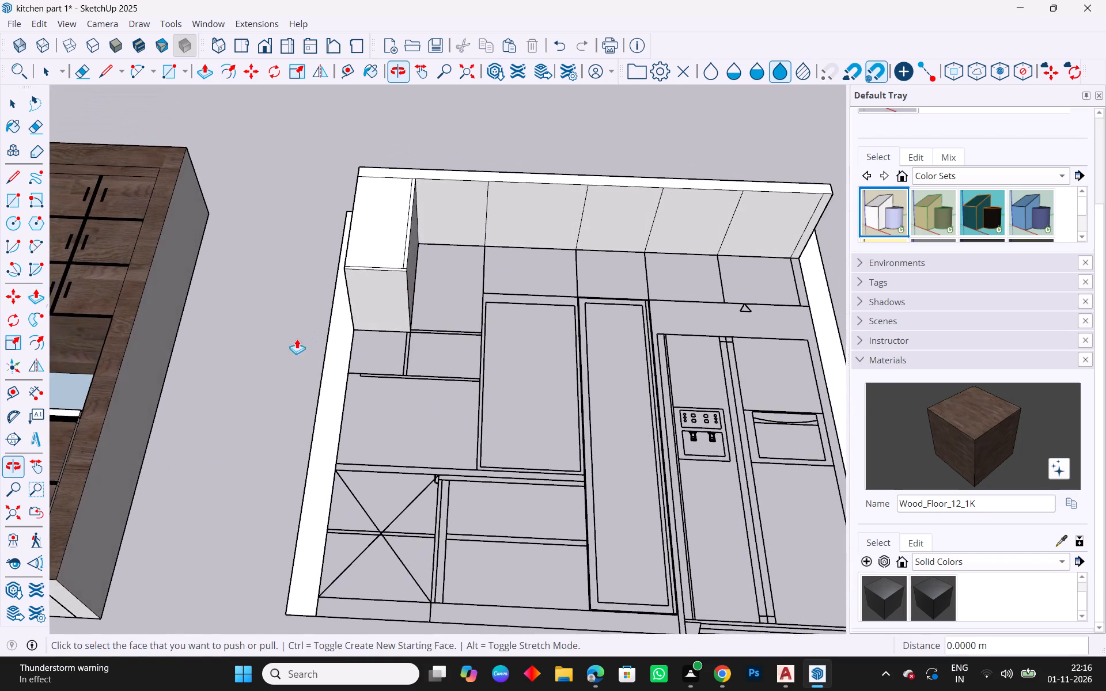
middle_drag(289, 357, 380, 378)
middle_drag(281, 231, 252, 492)
key(Escape)
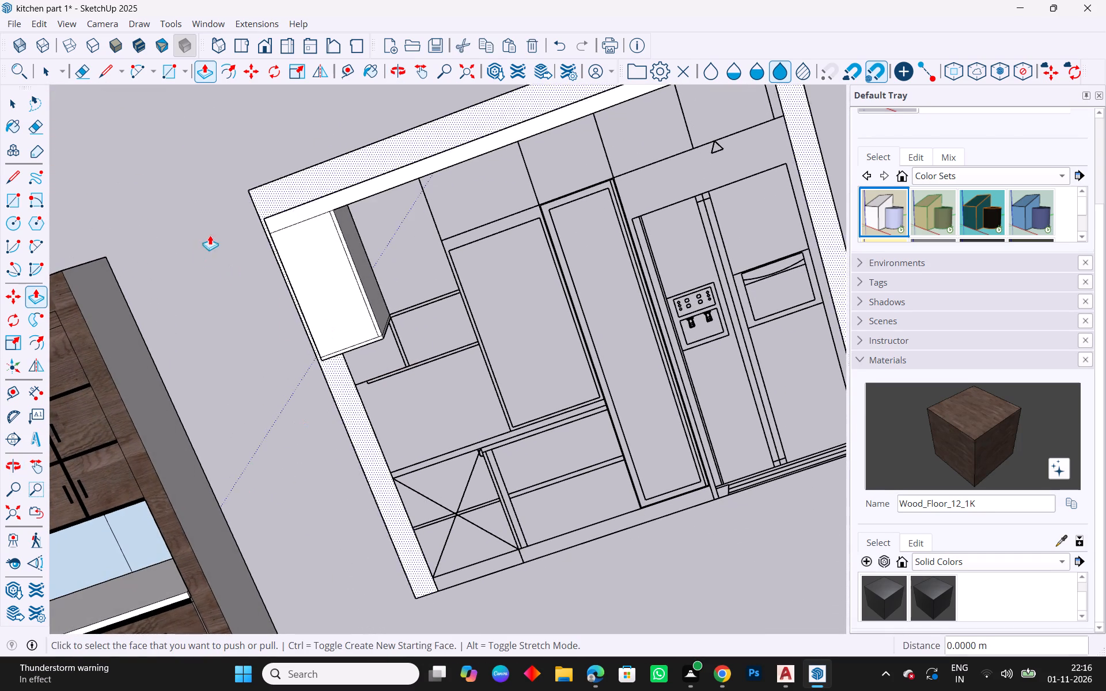
middle_drag(371, 312, 316, 213)
key(Escape)
key(space)
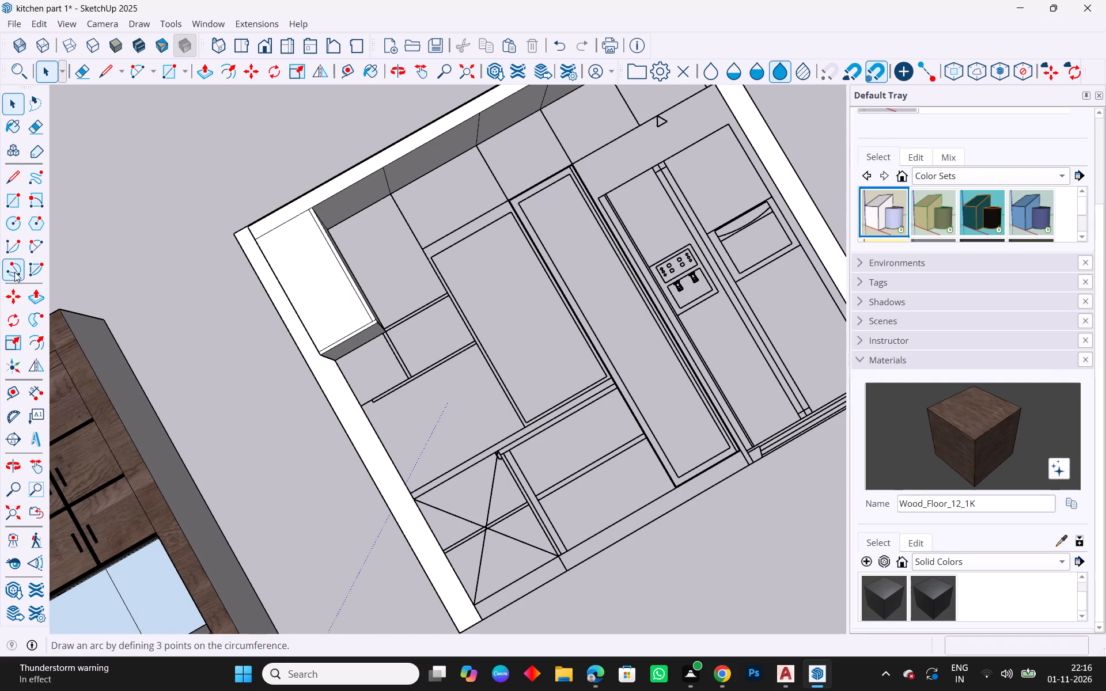
click(10, 200)
scroll(357, 229, up, 4)
middle_drag(393, 303, 328, 324)
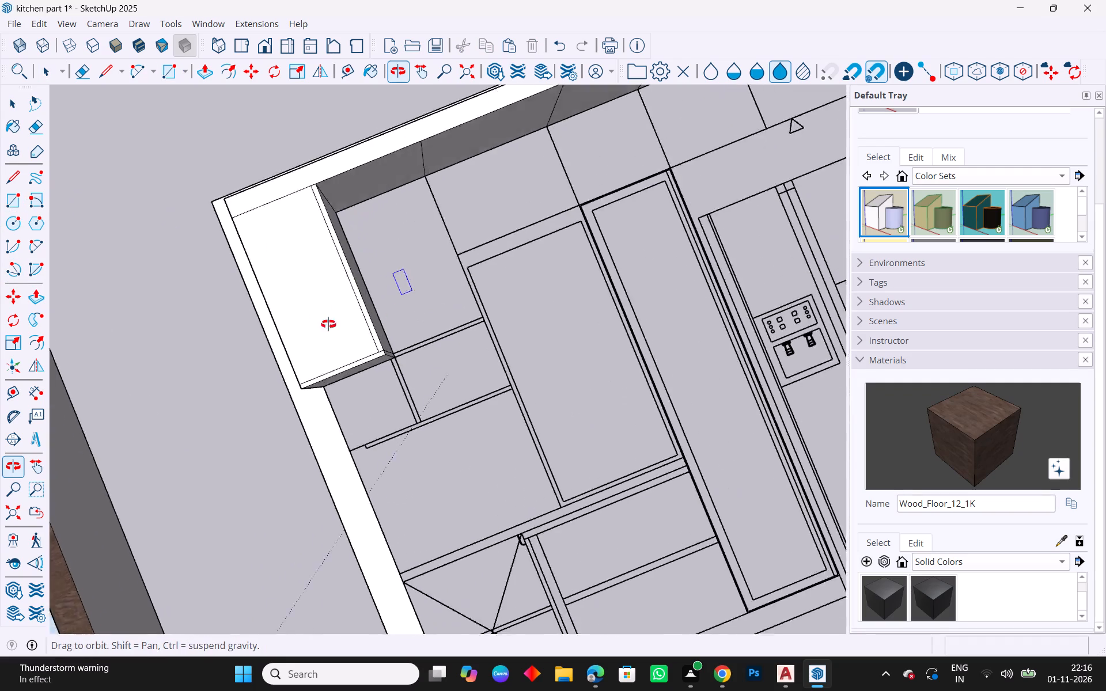
middle_drag(328, 324, 267, 324)
scroll(332, 241, up, 3)
drag(308, 232, 328, 242)
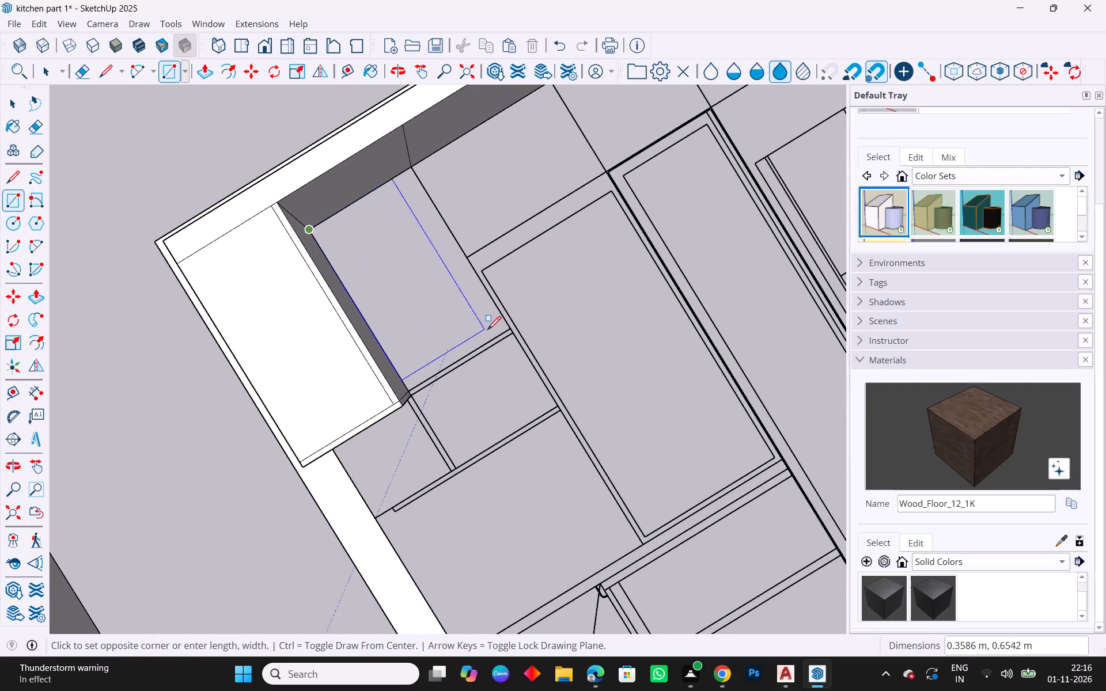
click(507, 329)
key(Escape)
key(space)
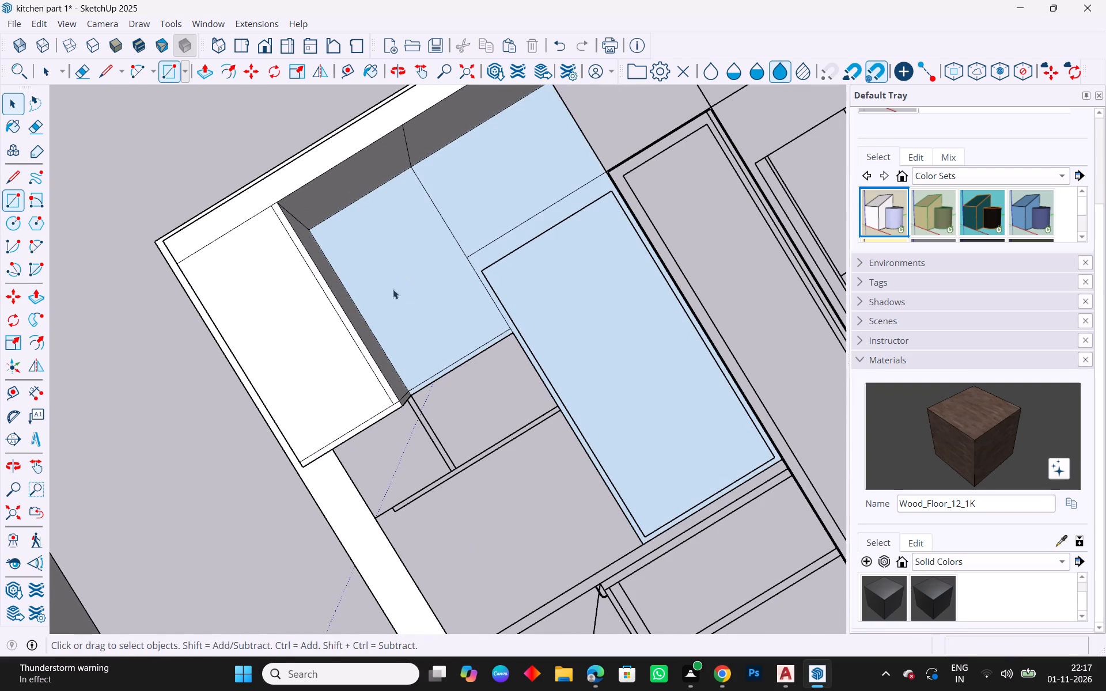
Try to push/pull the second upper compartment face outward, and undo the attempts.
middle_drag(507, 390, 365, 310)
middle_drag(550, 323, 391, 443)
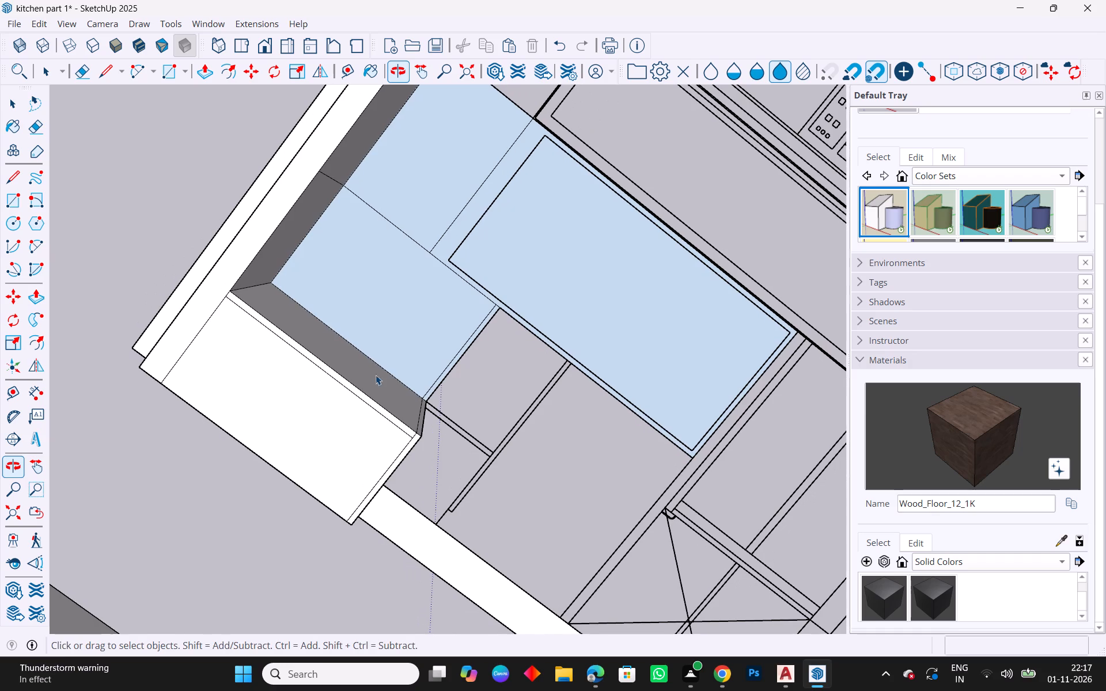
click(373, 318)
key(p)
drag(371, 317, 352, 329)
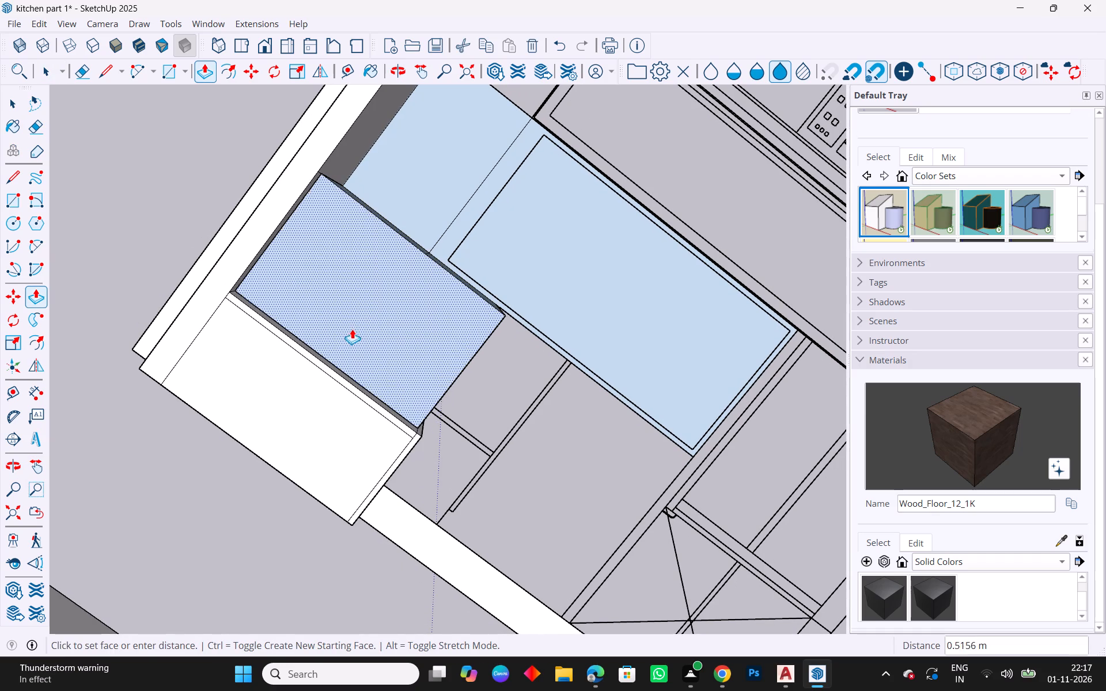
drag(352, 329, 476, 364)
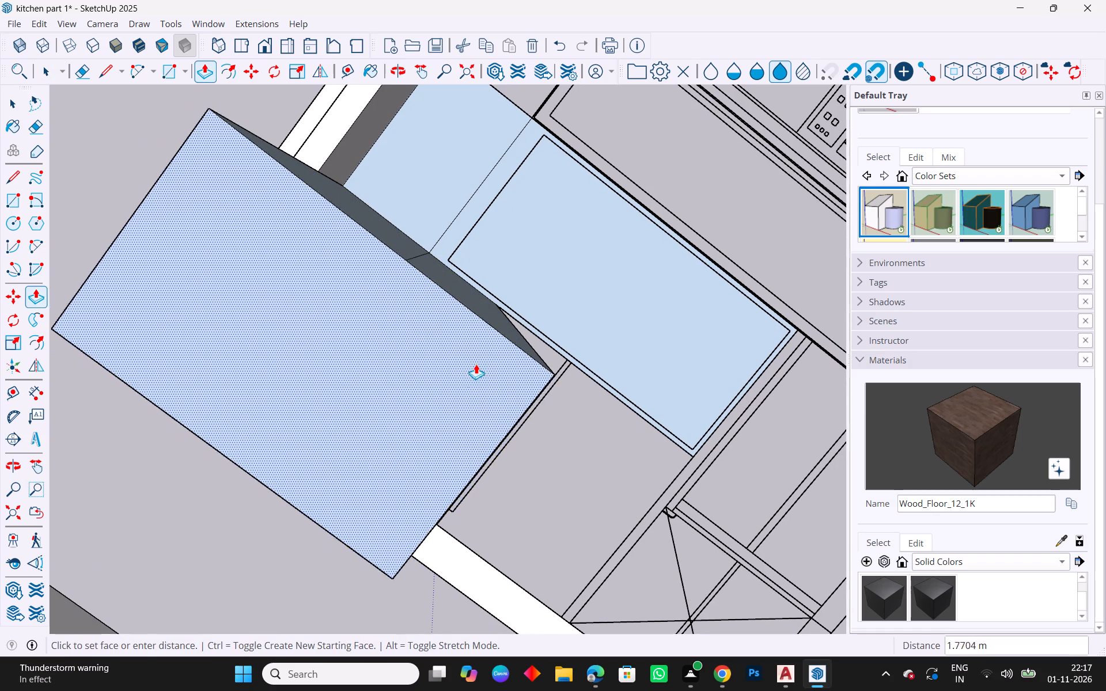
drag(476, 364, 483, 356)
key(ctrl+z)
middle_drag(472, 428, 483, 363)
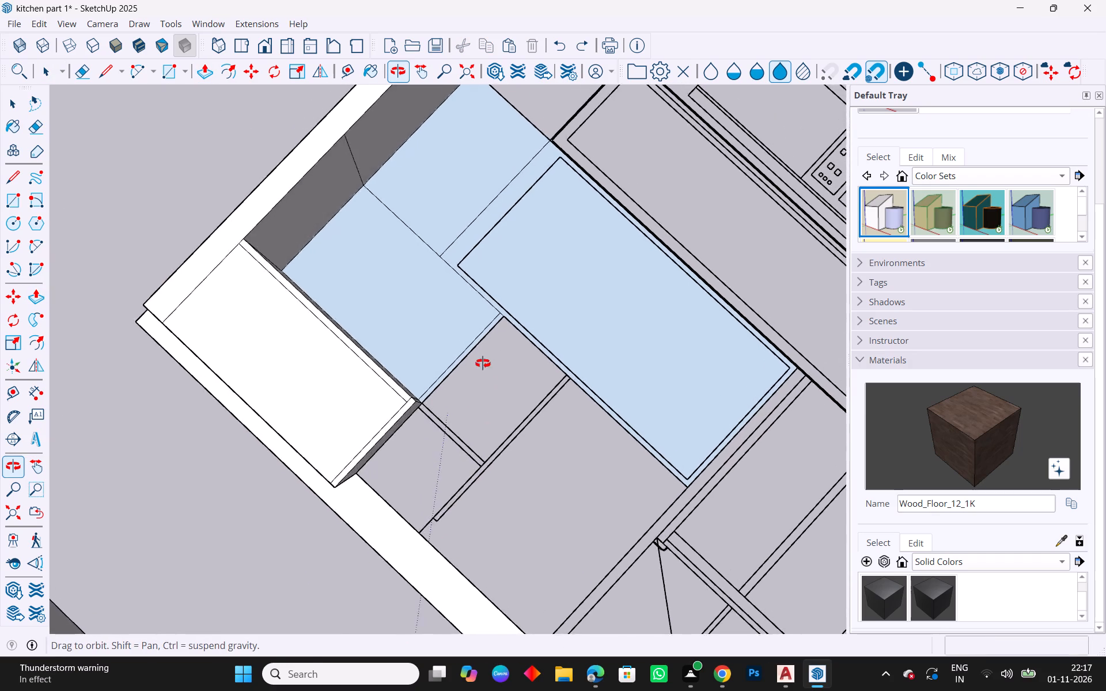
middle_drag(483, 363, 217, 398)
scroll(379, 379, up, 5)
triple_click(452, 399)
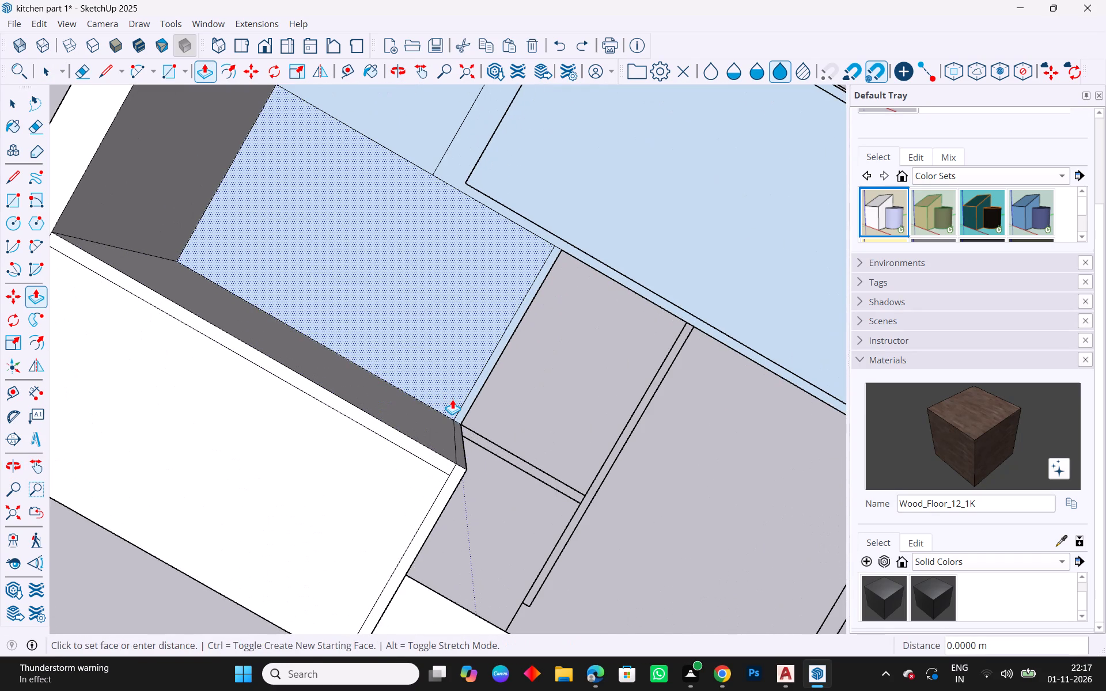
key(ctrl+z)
Push/pull the second upper compartment face outward until it is flush with the extruded first compartment.
scroll(294, 332, down, 2)
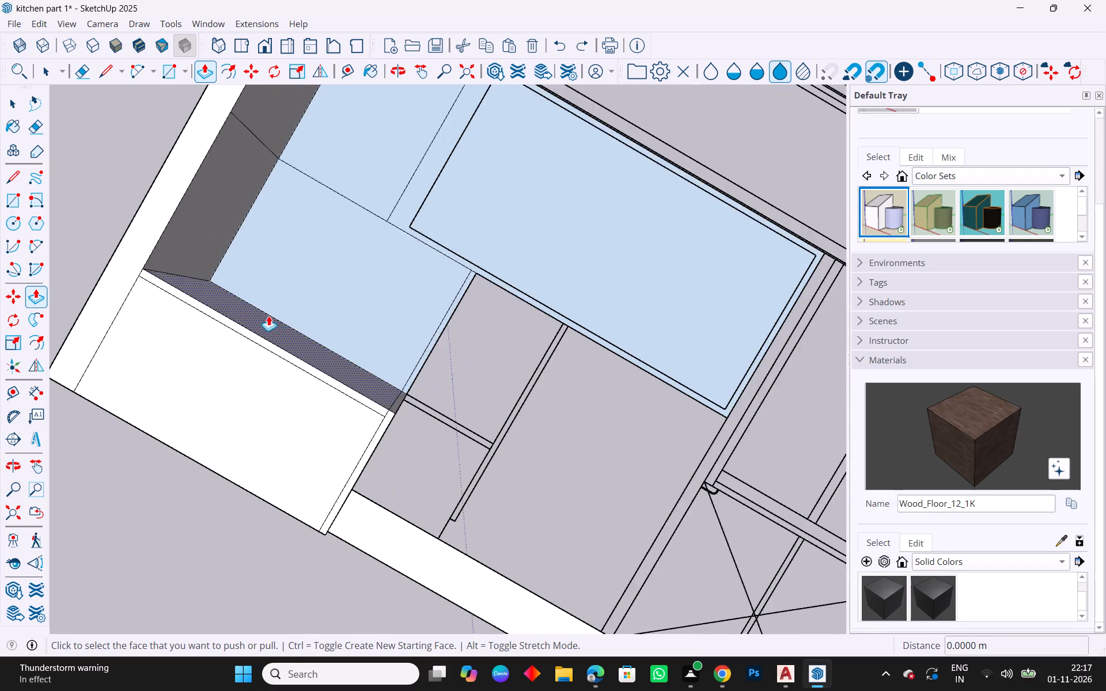
scroll(268, 316, down, 7)
middle_drag(535, 508, 287, 226)
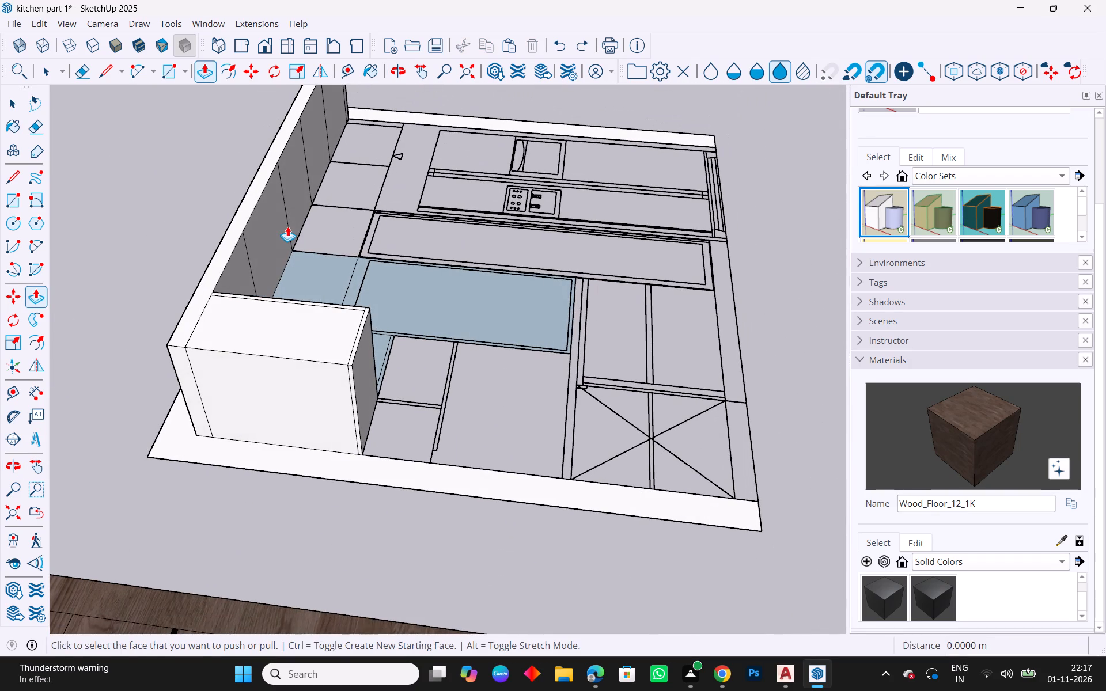
middle_drag(670, 414, 260, 557)
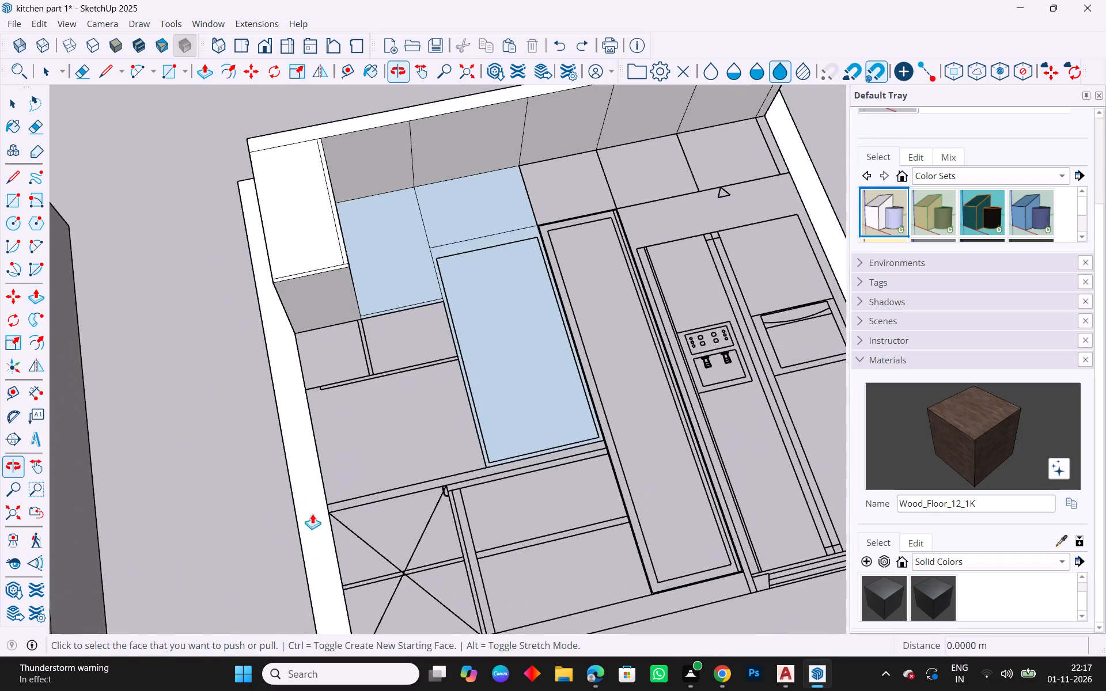
scroll(376, 355, up, 4)
middle_drag(483, 392, 355, 509)
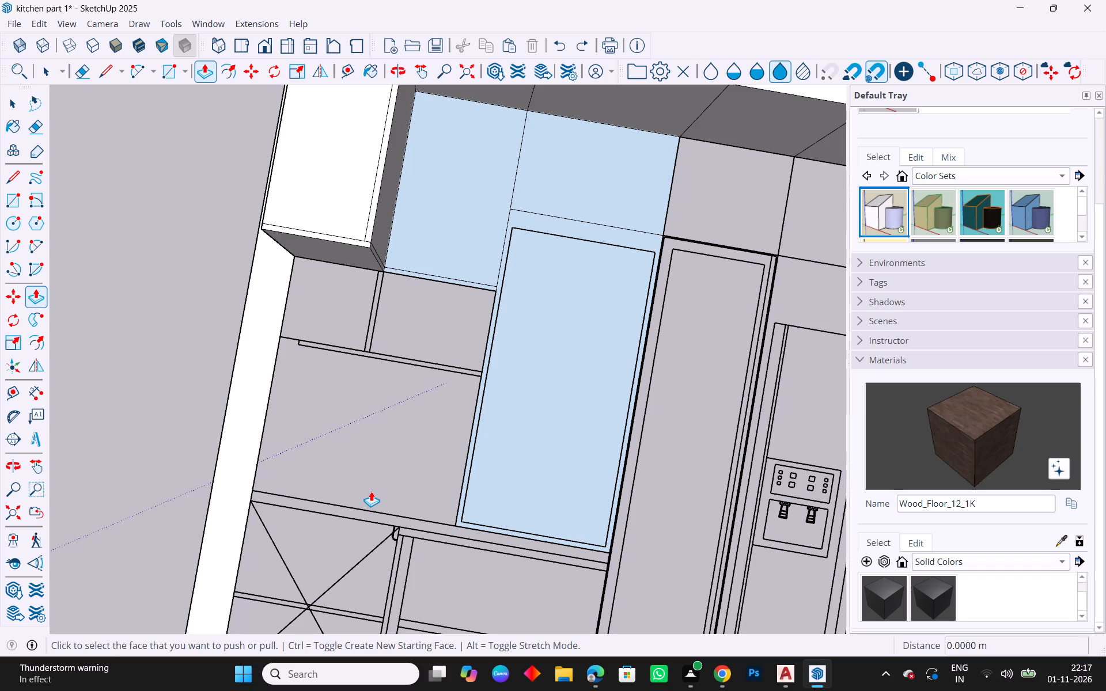
middle_drag(288, 317, 453, 361)
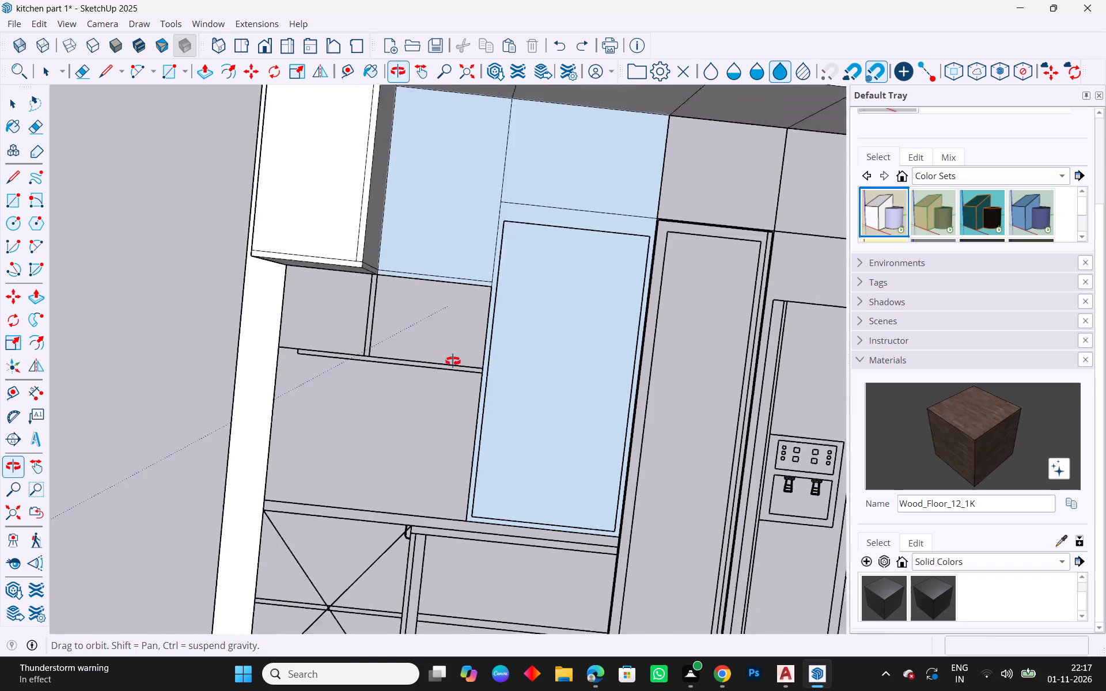
middle_drag(453, 361, 495, 378)
scroll(264, 263, down, 5)
middle_drag(686, 402, 701, 298)
scroll(404, 268, up, 3)
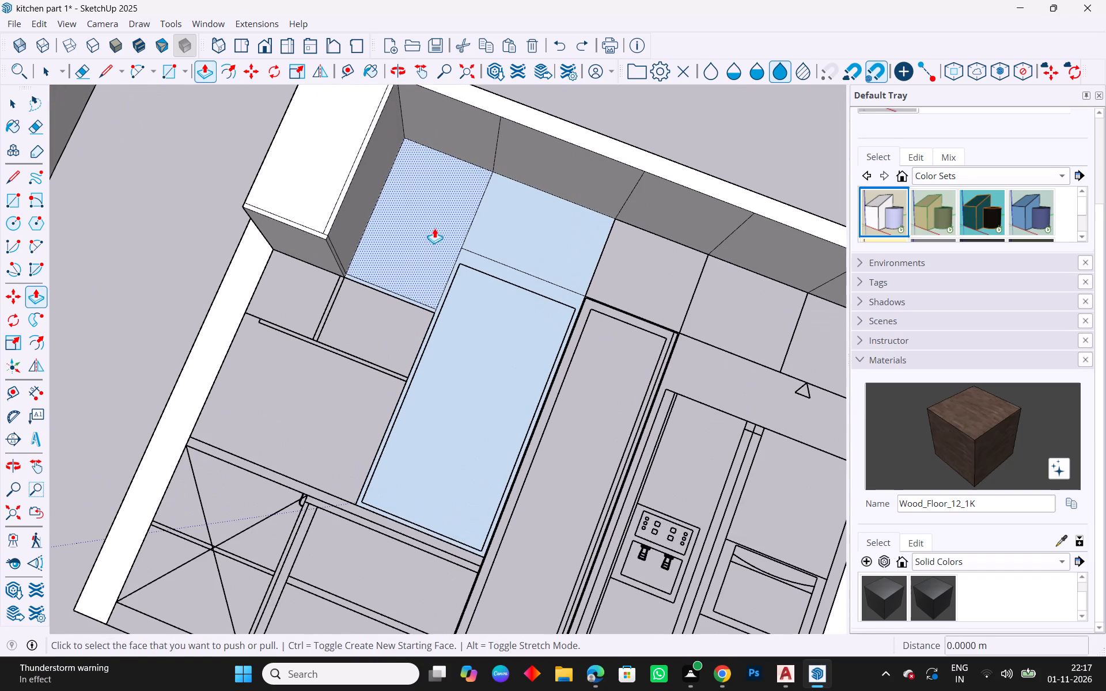
drag(431, 231, 330, 228)
Push/pull the shelf strip below the second upper compartment outward, flush with the compartment above.
scroll(374, 284, up, 9)
click(383, 293)
double_click(383, 293)
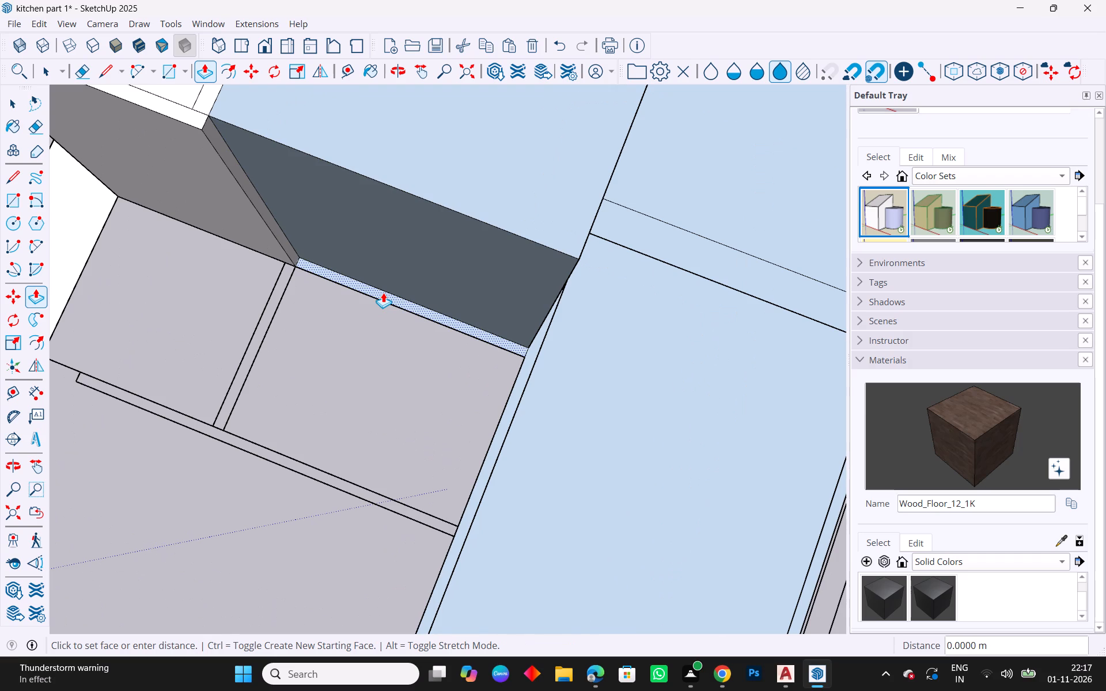
scroll(385, 343, down, 4)
key(Escape)
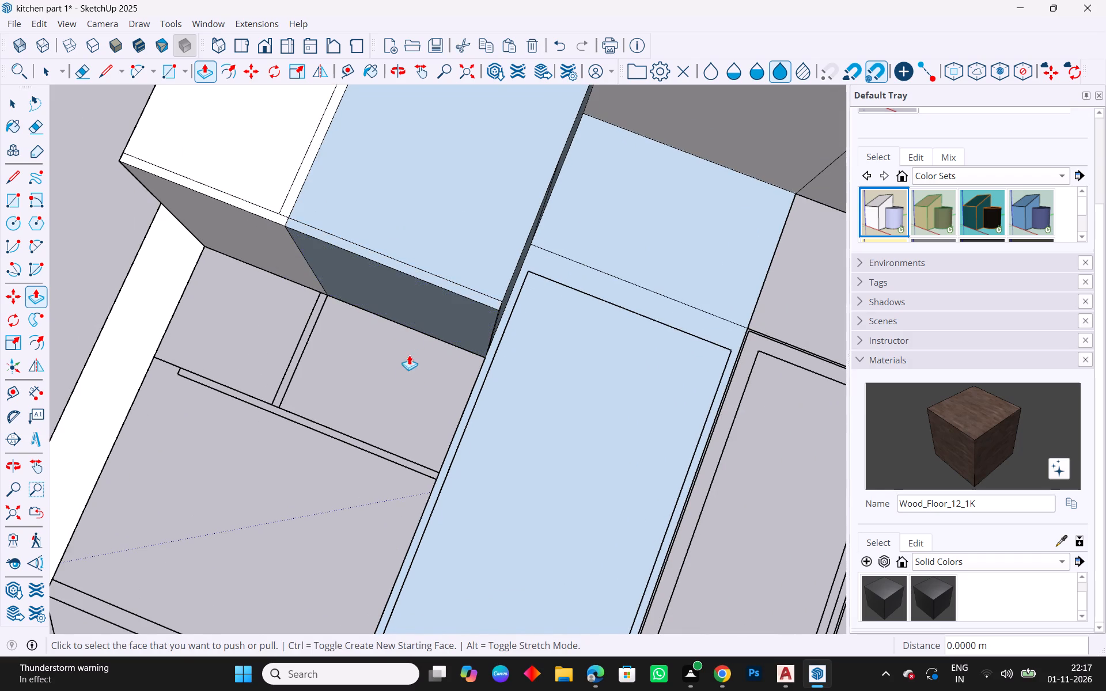
Push/pull the underside of the second compartment's shelf downward by 0.316 m to the lower shelf line.
middle_drag(469, 390, 520, 272)
click(423, 310)
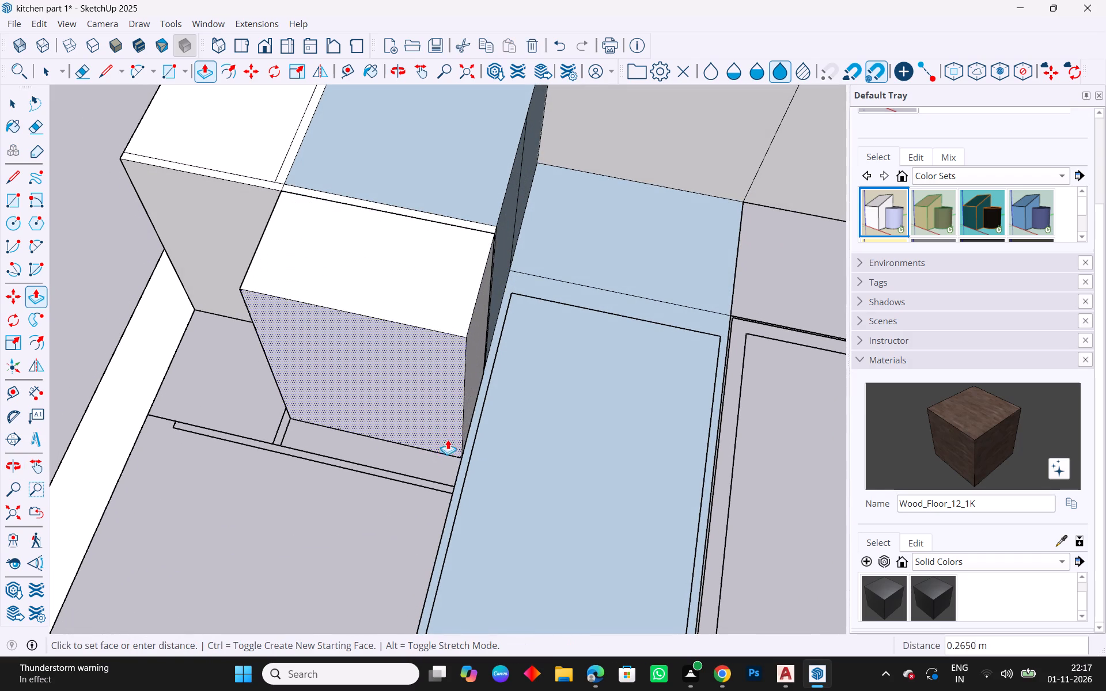
click(453, 487)
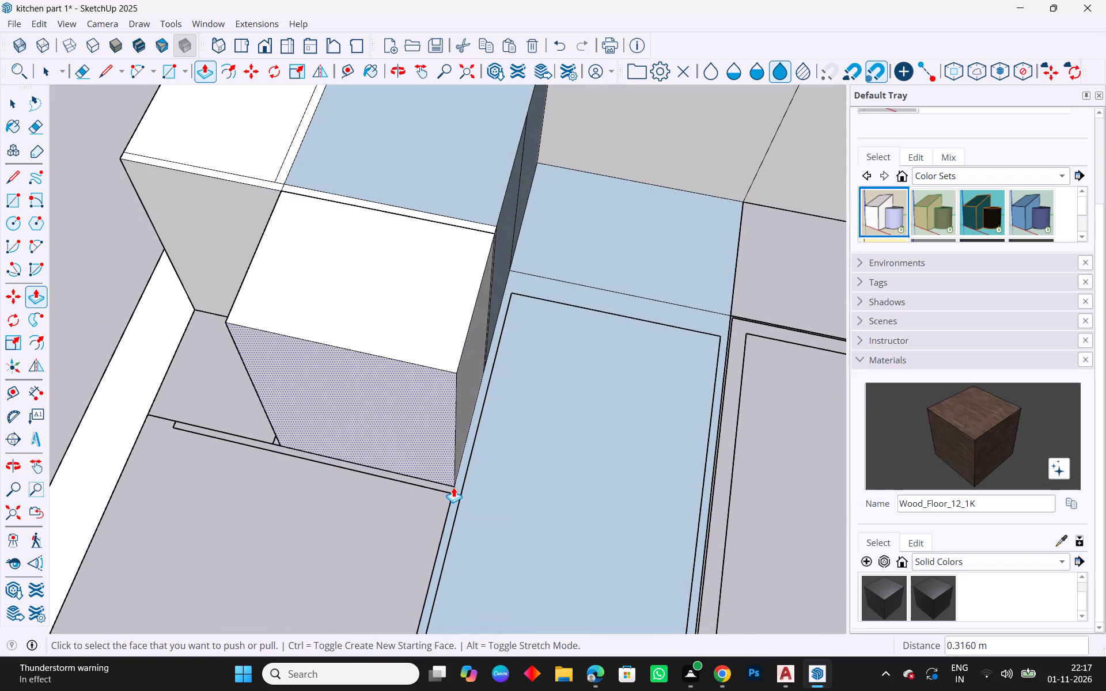
Push/pull the side face of the new lower block sideways by 0.02 m as a new section, matching the divider thickness.
middle_drag(376, 450, 653, 443)
scroll(652, 444, down, 3)
middle_drag(356, 502, 425, 477)
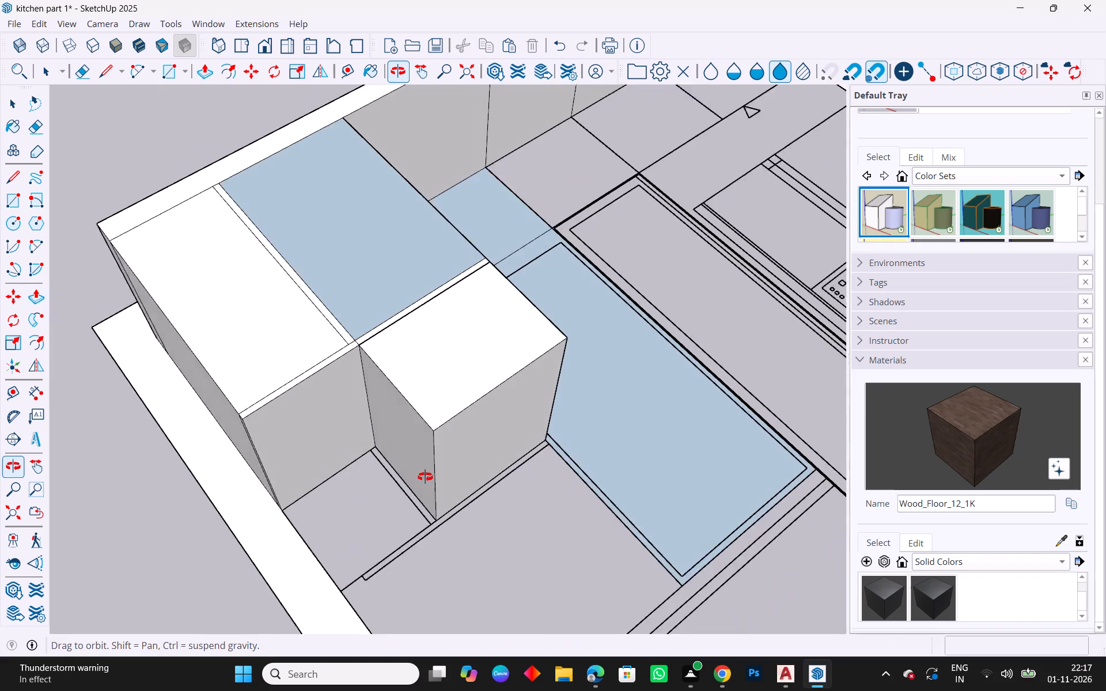
middle_drag(425, 477, 442, 468)
scroll(417, 480, up, 1)
click(424, 475)
key(Escape)
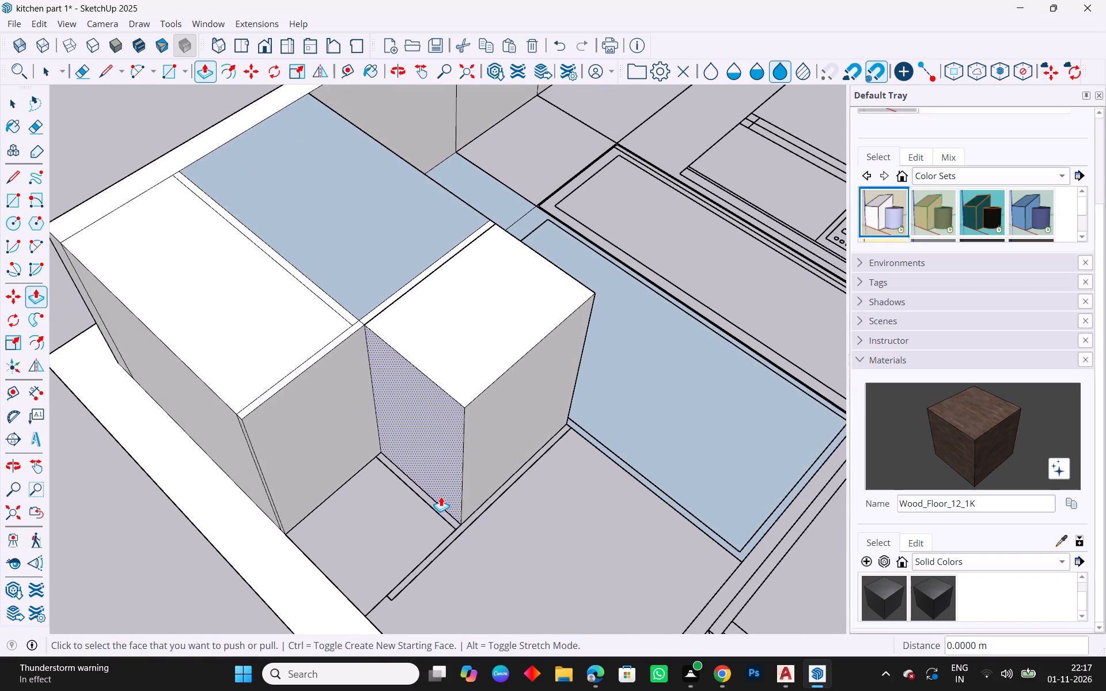
scroll(405, 517, up, 4)
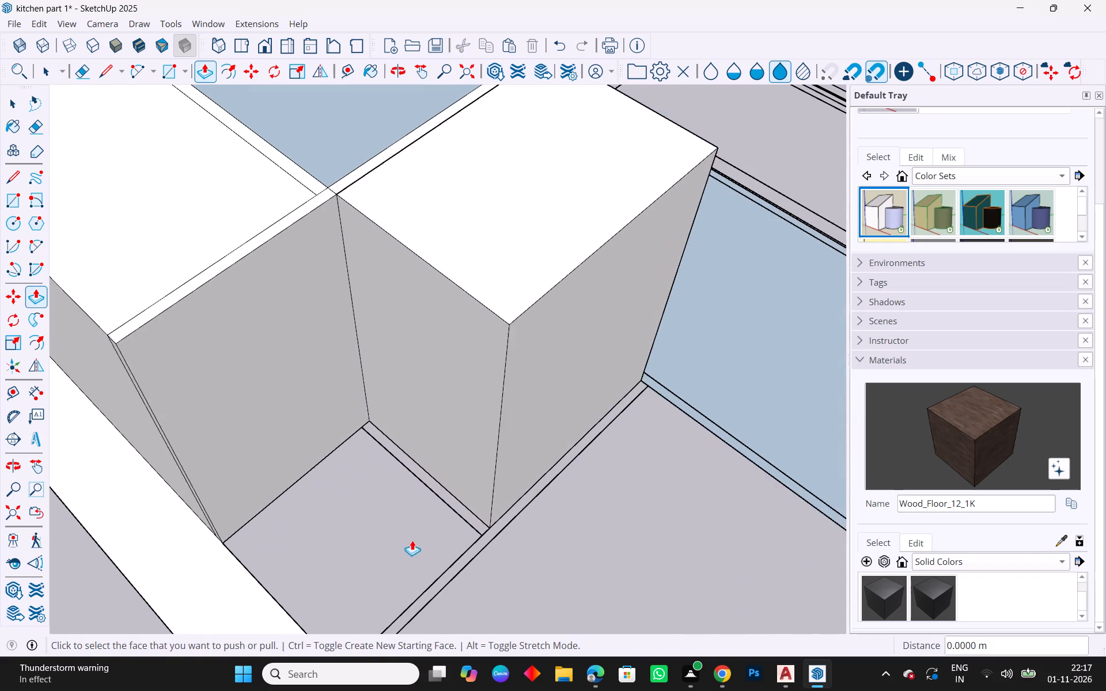
middle_drag(421, 544, 471, 532)
click(483, 423)
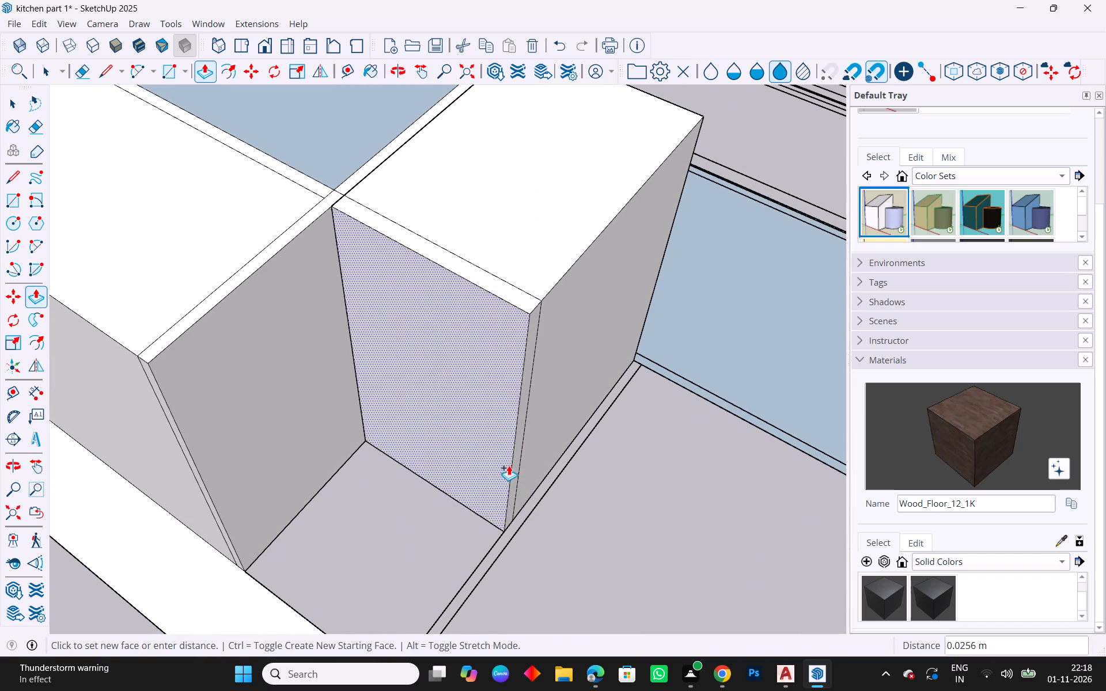
click(518, 517)
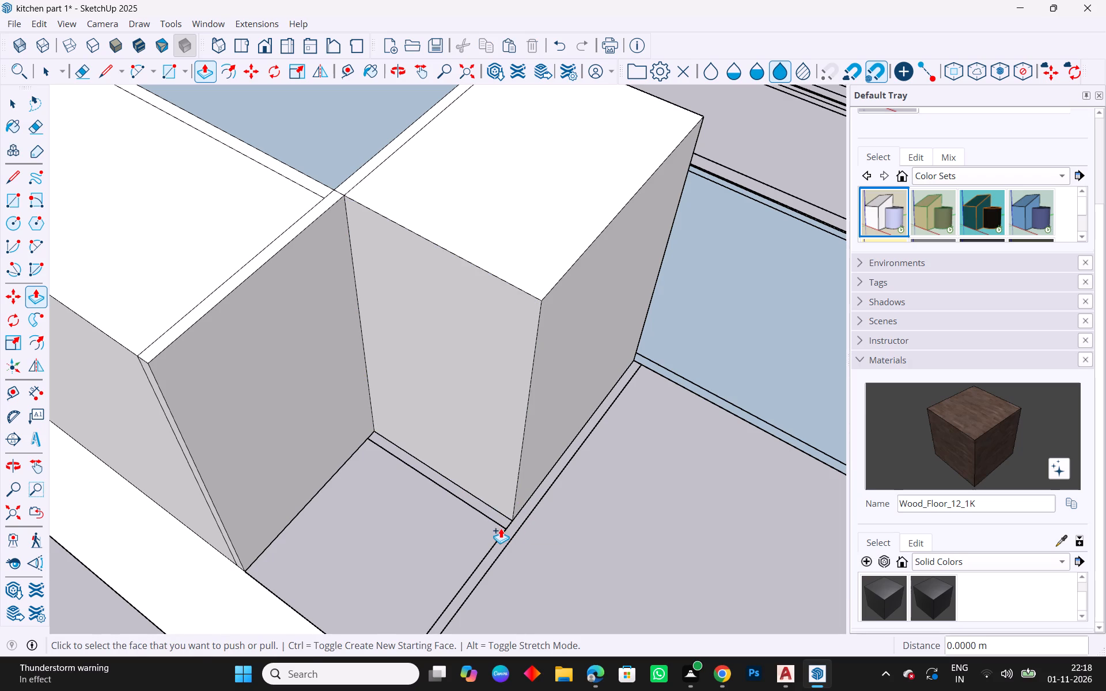
click(493, 491)
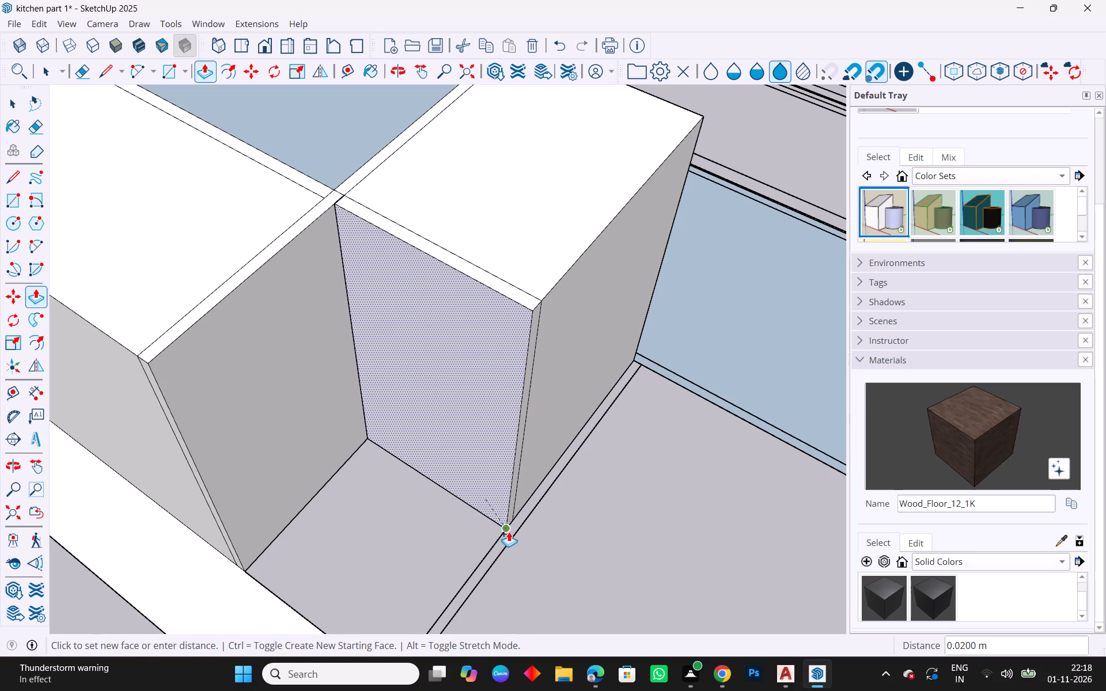
click(509, 531)
Push/pull the lower block's side face sideways as a new section until it meets the side wall, flush with the compartment above.
scroll(365, 399, down, 4)
click(393, 415)
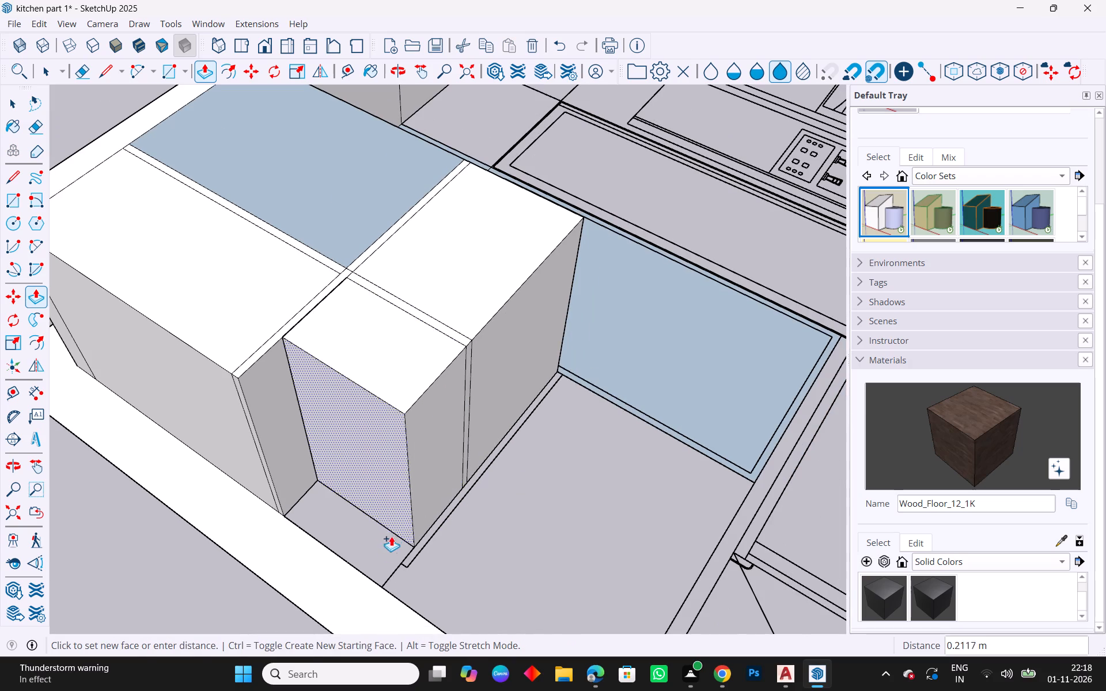
click(389, 587)
scroll(191, 375, down, 4)
middle_drag(453, 472, 301, 506)
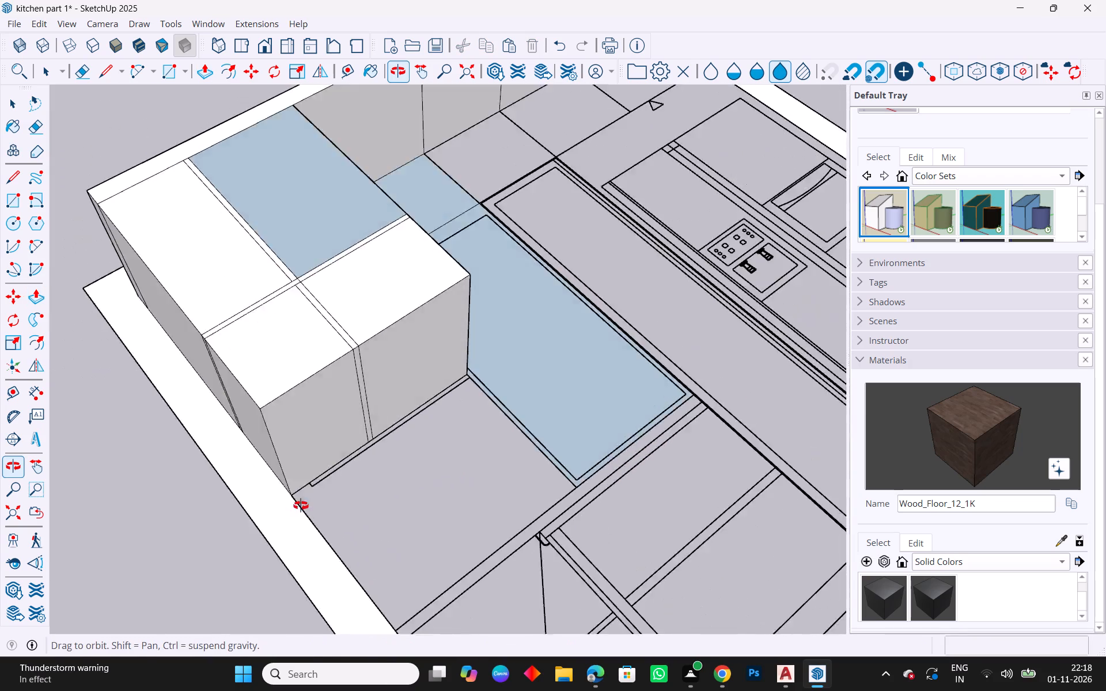
middle_drag(301, 506, 221, 512)
scroll(354, 413, up, 9)
key(Escape)
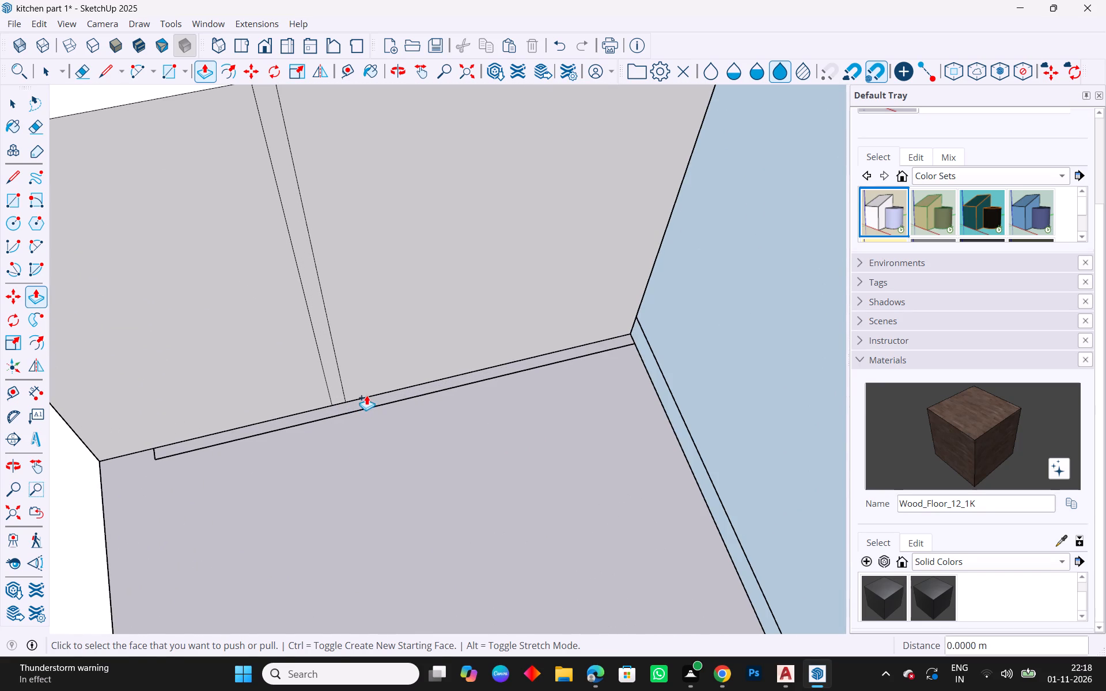
key(space)
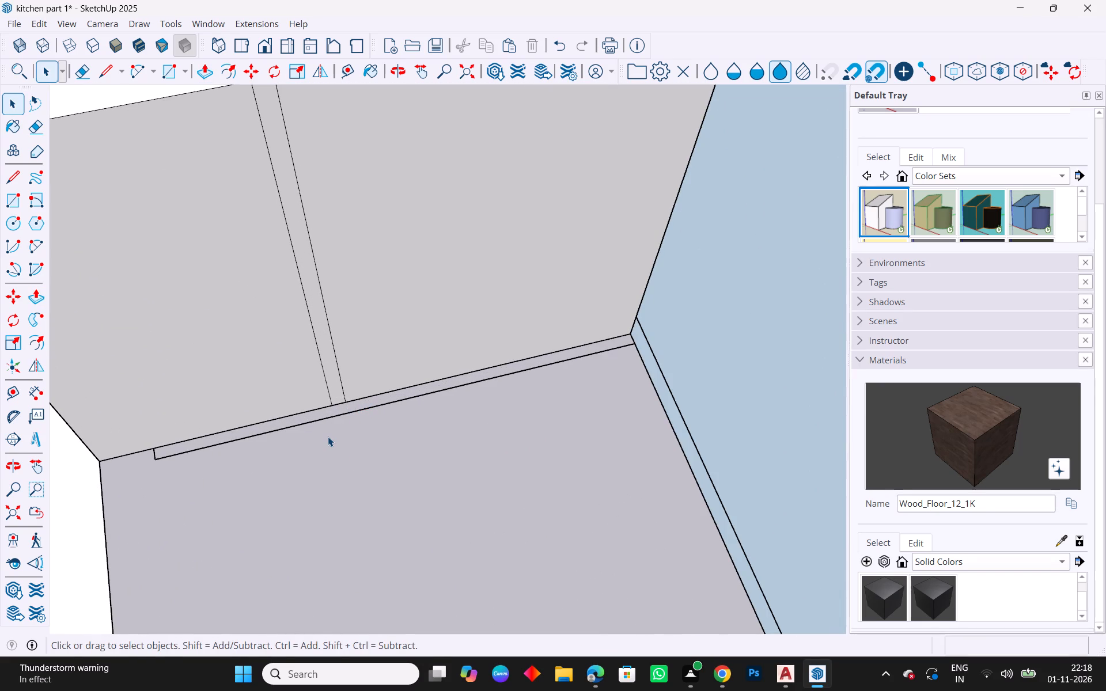
Draw a rectangle over the thin strip directly beneath the lower block to form its face.
click(17, 207)
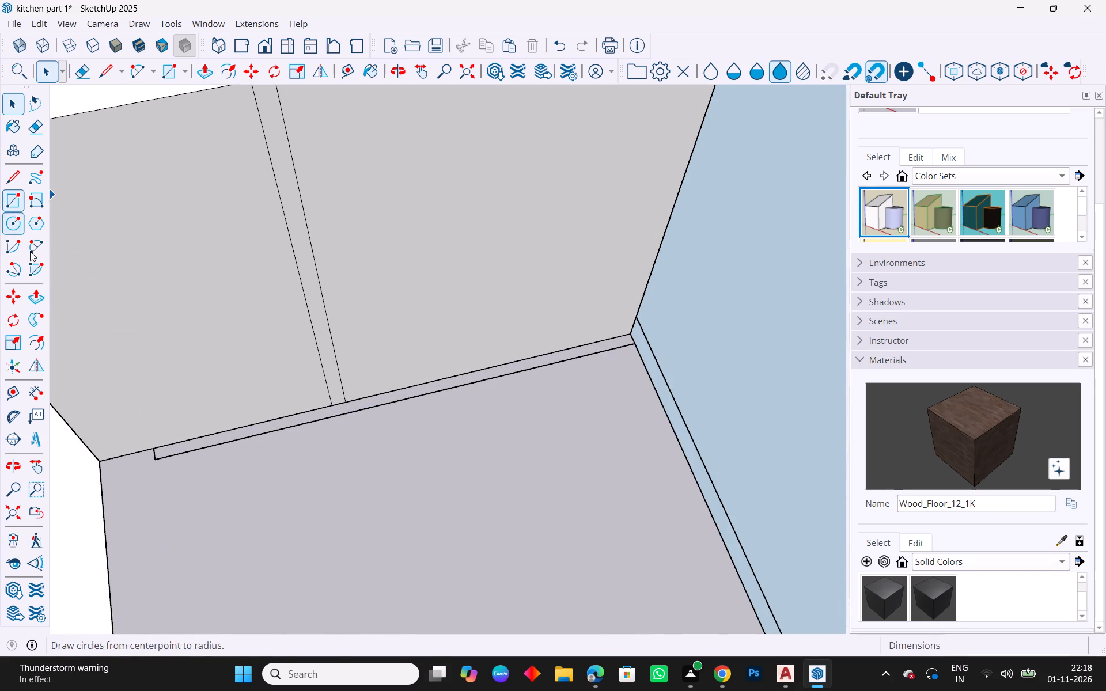
click(153, 461)
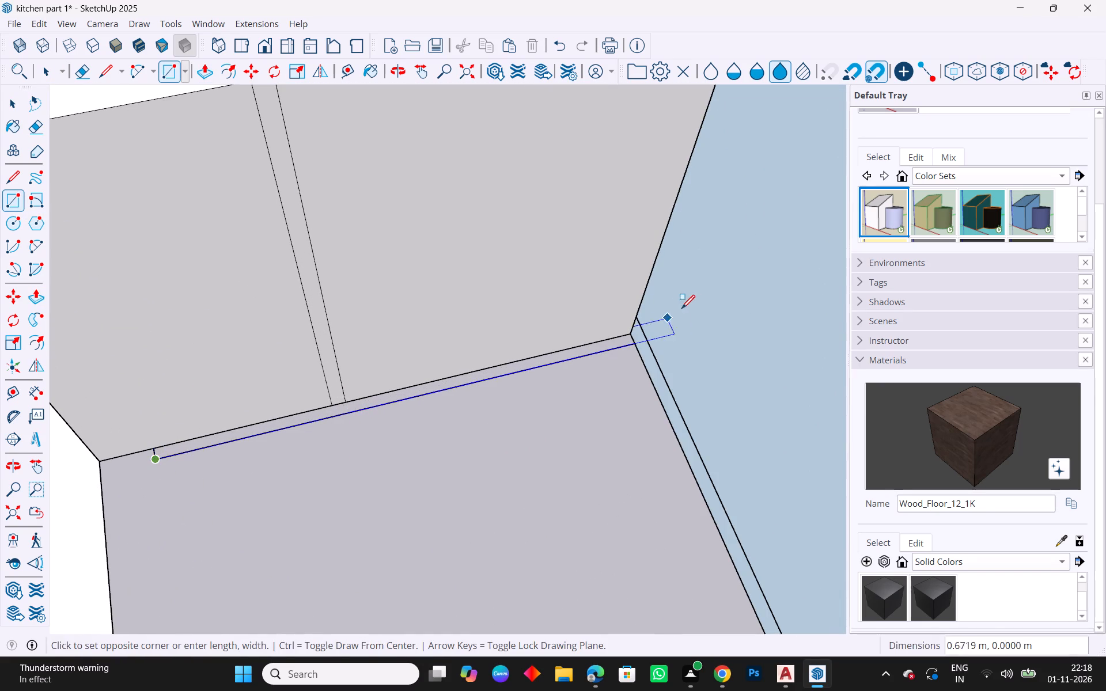
click(636, 334)
scroll(267, 312, down, 10)
middle_drag(490, 464, 408, 533)
key(Escape)
key(space)
Delete the large unwanted face in the open area below the thin strip.
click(319, 436)
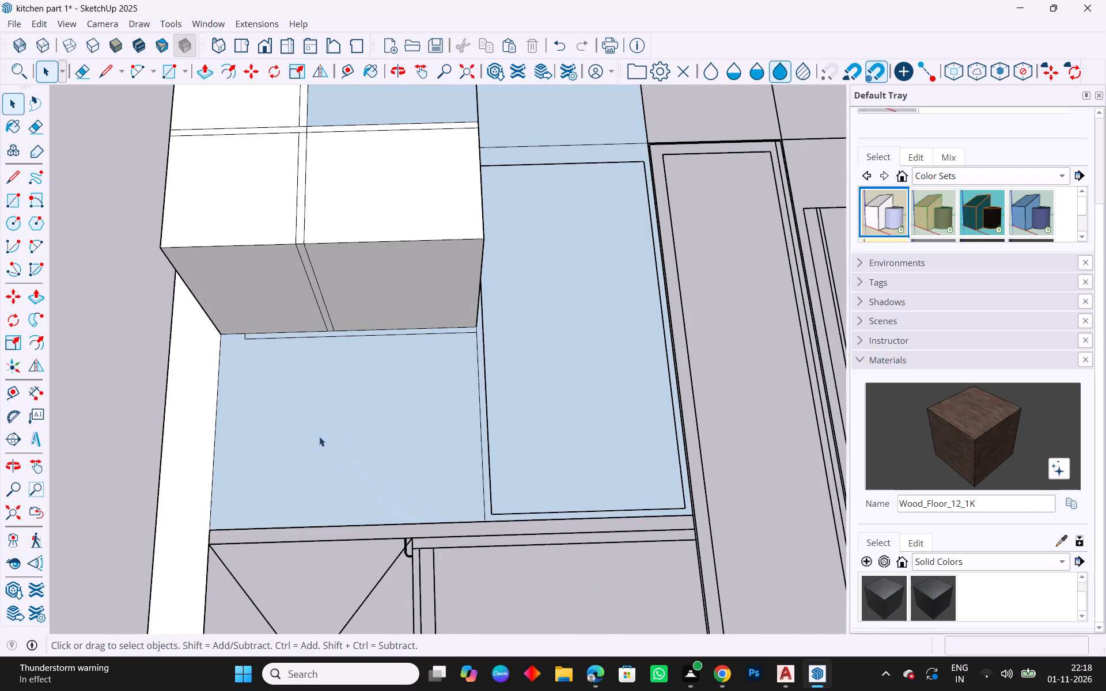
key(Delete)
Push/pull the thin strip beneath the lower block outward until it is flush with the cabinet front.
scroll(351, 337, up, 4)
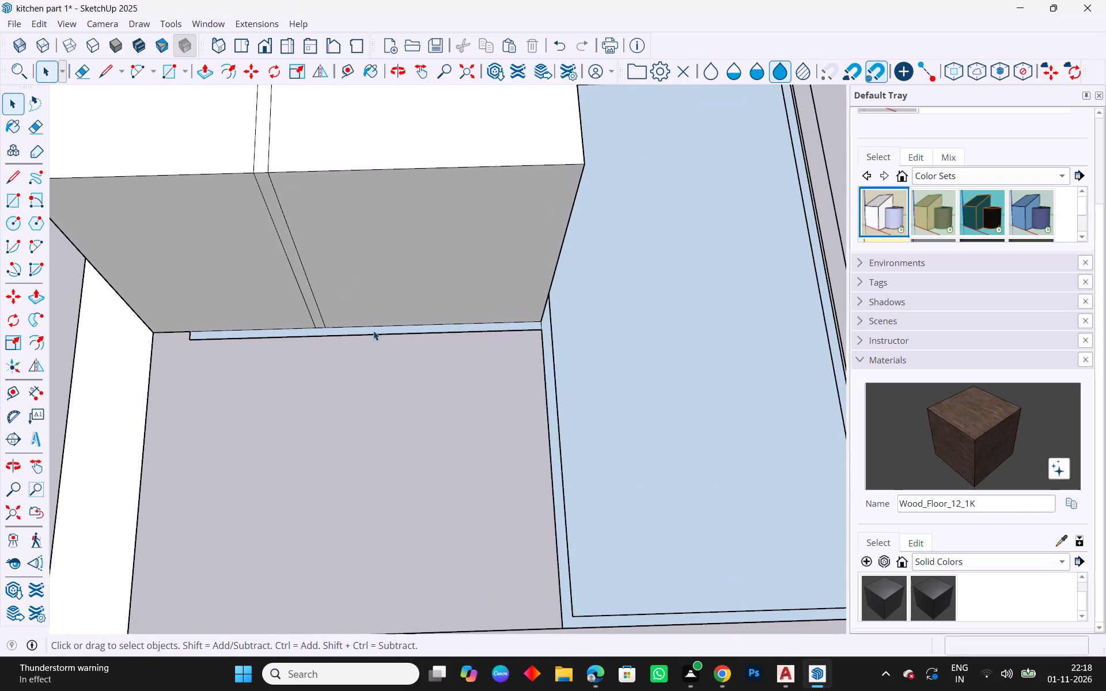
click(374, 330)
key(p)
drag(372, 329, 409, 260)
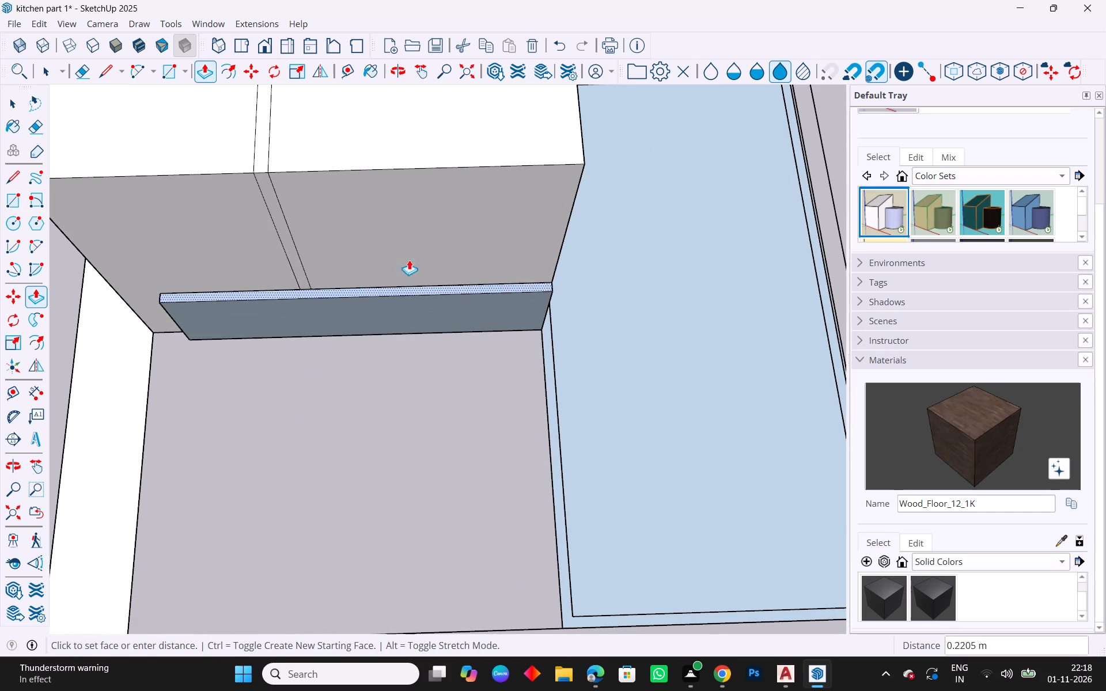
drag(409, 260, 486, 196)
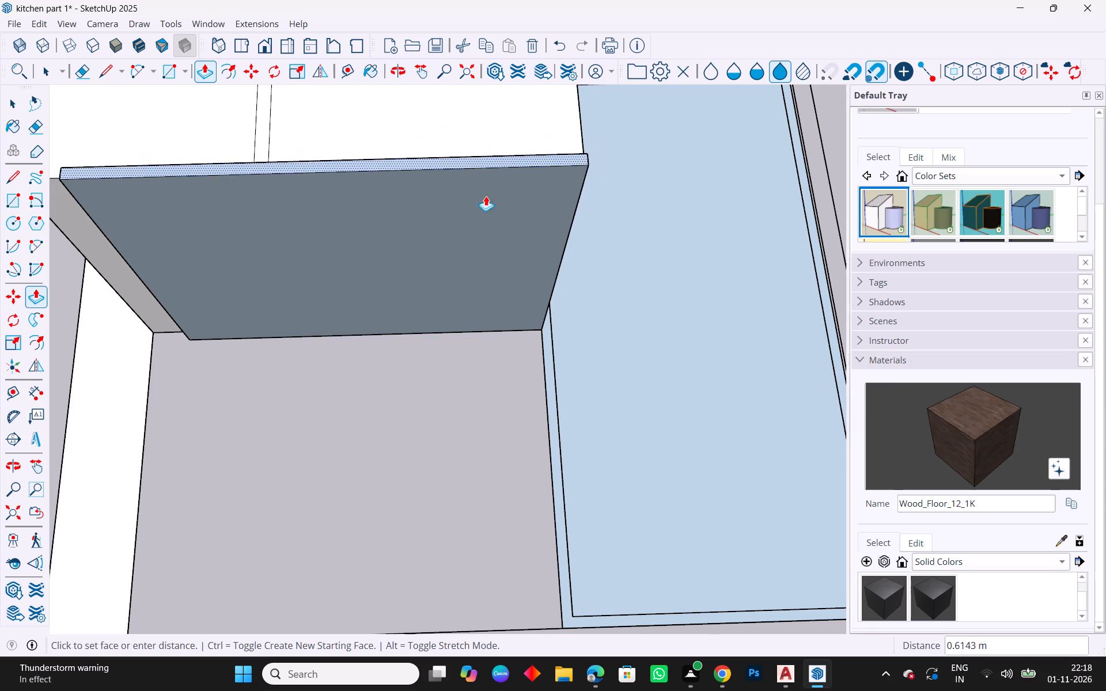
drag(486, 196, 110, 210)
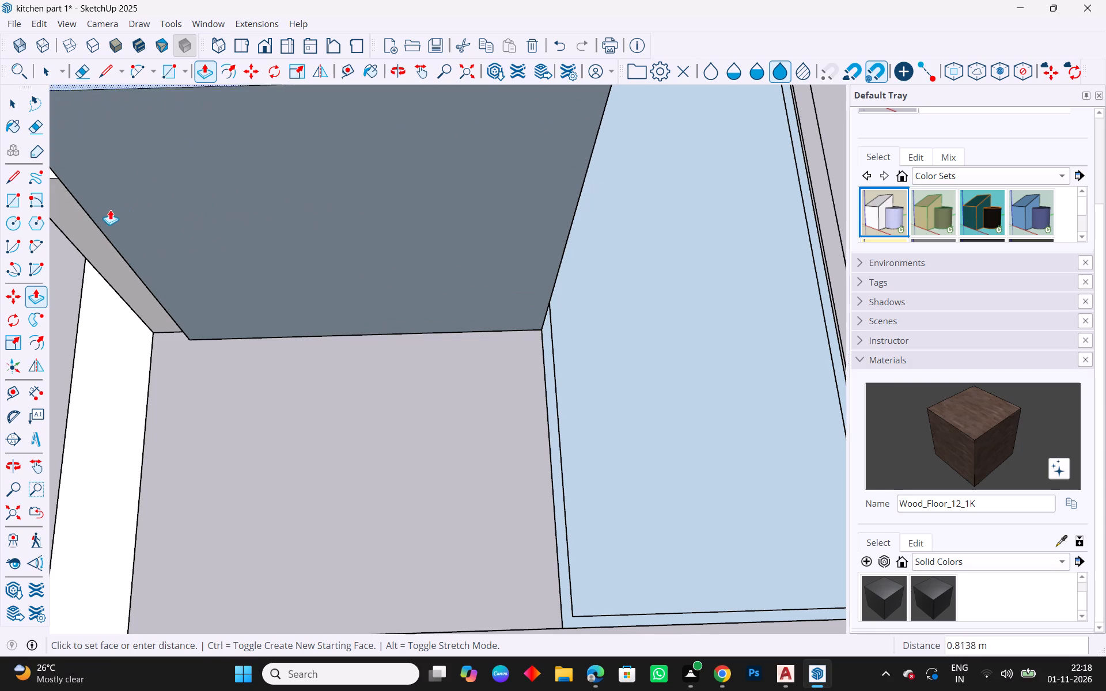
drag(110, 210, 120, 213)
scroll(516, 365, down, 4)
middle_drag(475, 375, 492, 489)
scroll(547, 325, up, 4)
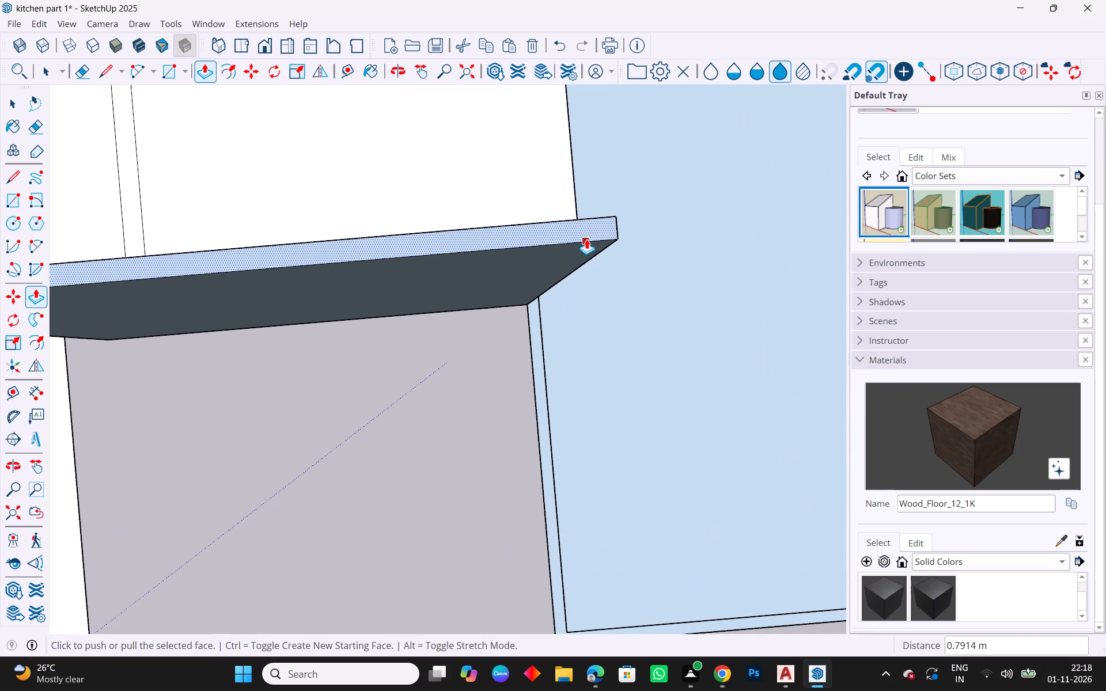
drag(588, 224, 520, 251)
scroll(434, 321, down, 13)
key(Escape)
key(space)
Erase the short edges where the vertical divider crosses the horizontal shelf so the front strips merge into one face.
middle_drag(434, 305, 439, 382)
scroll(418, 363, down, 3)
key(Escape)
scroll(425, 303, up, 2)
scroll(350, 313, up, 4)
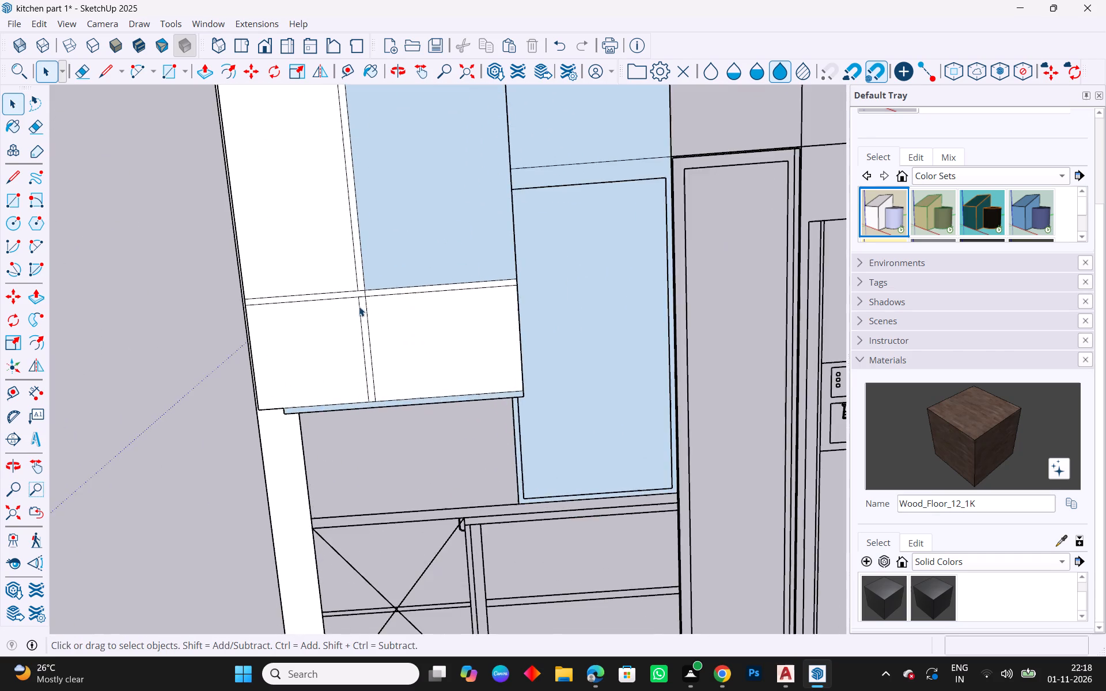
scroll(365, 301, up, 5)
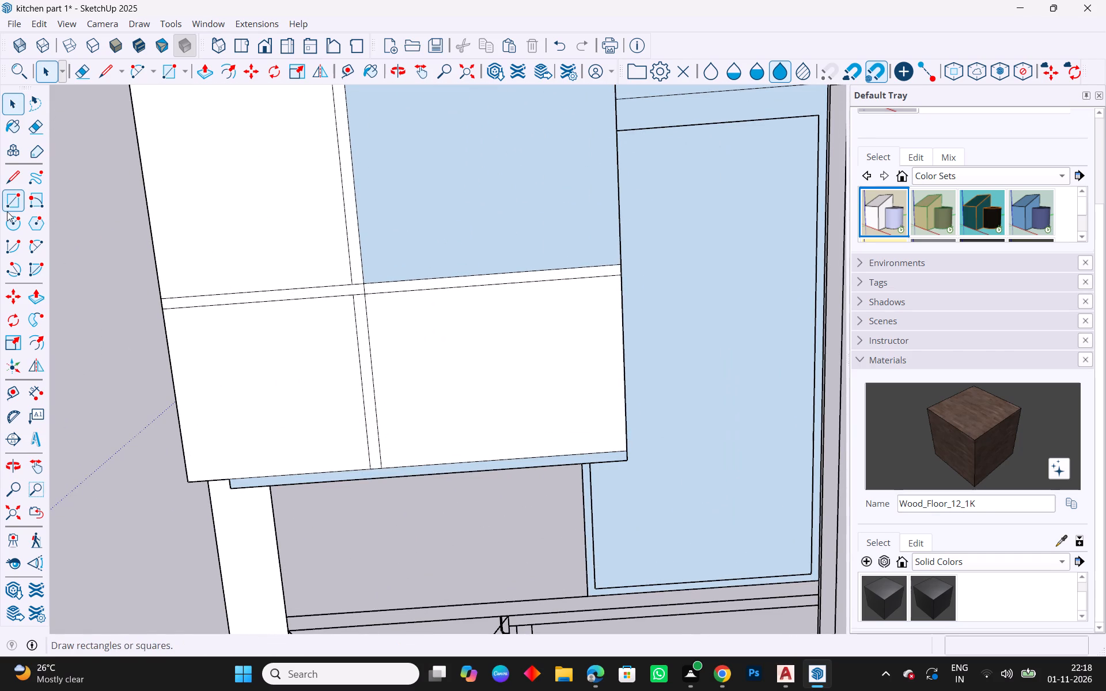
scroll(35, 126, up, 10)
click(35, 134)
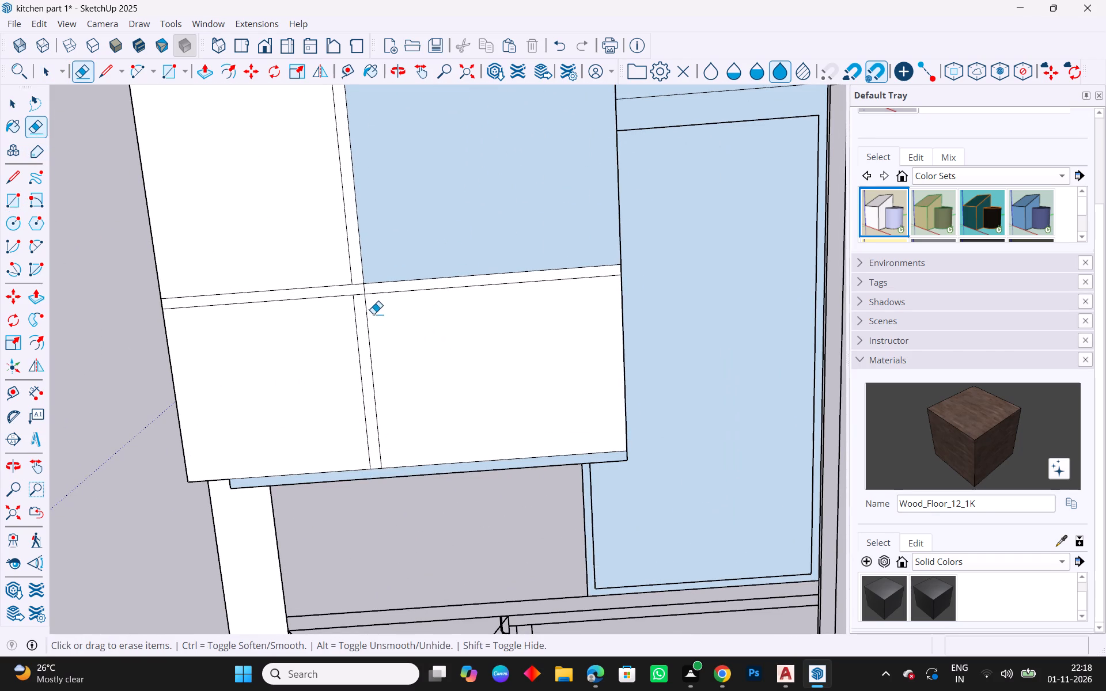
scroll(373, 314, up, 13)
drag(370, 274, 402, 275)
drag(352, 249, 362, 286)
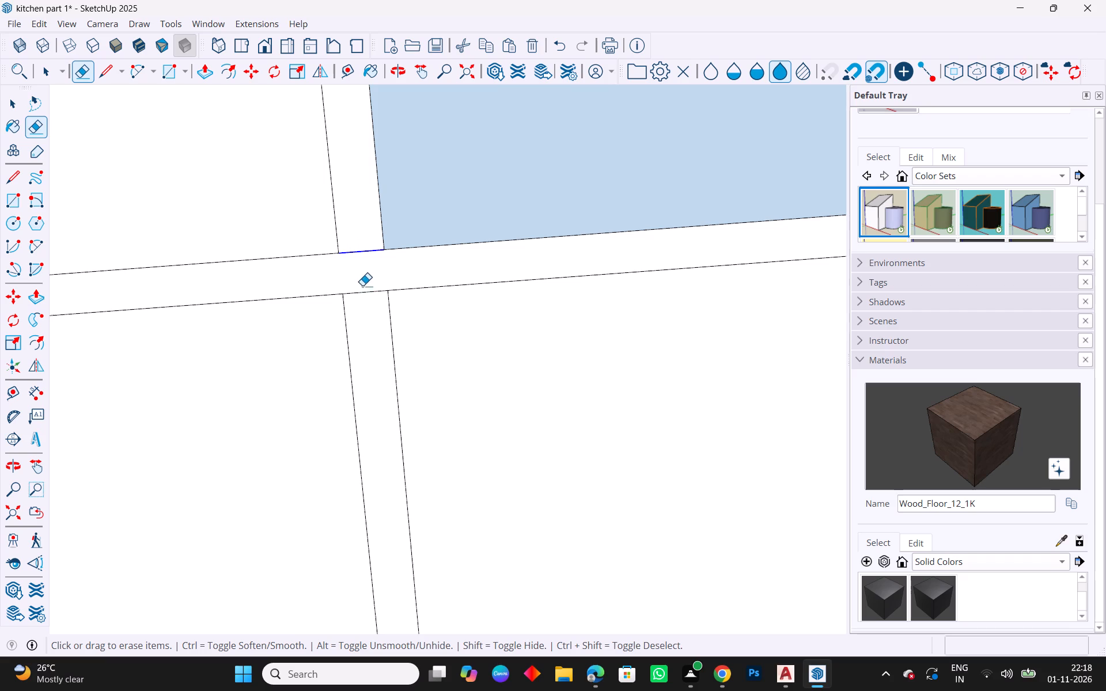
drag(362, 286, 363, 301)
Paint the four compartment fronts of the upper cabinet with the Wood_Floor_12_1K material.
scroll(375, 282, down, 13)
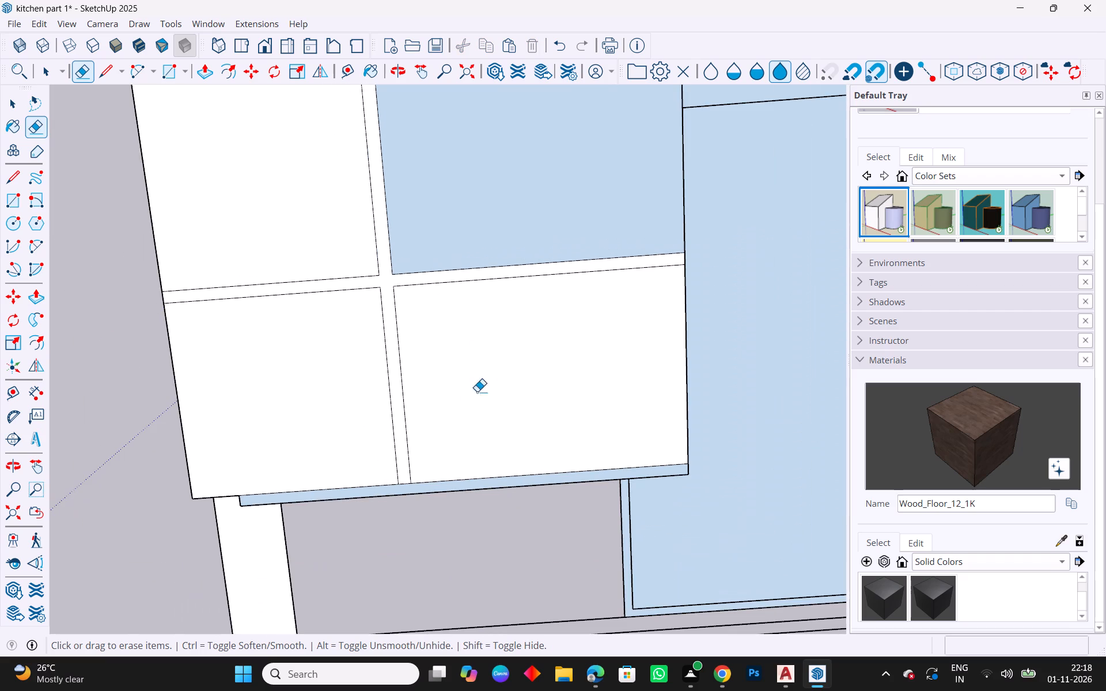
scroll(344, 233, down, 4)
middle_drag(546, 396, 515, 308)
scroll(386, 375, down, 2)
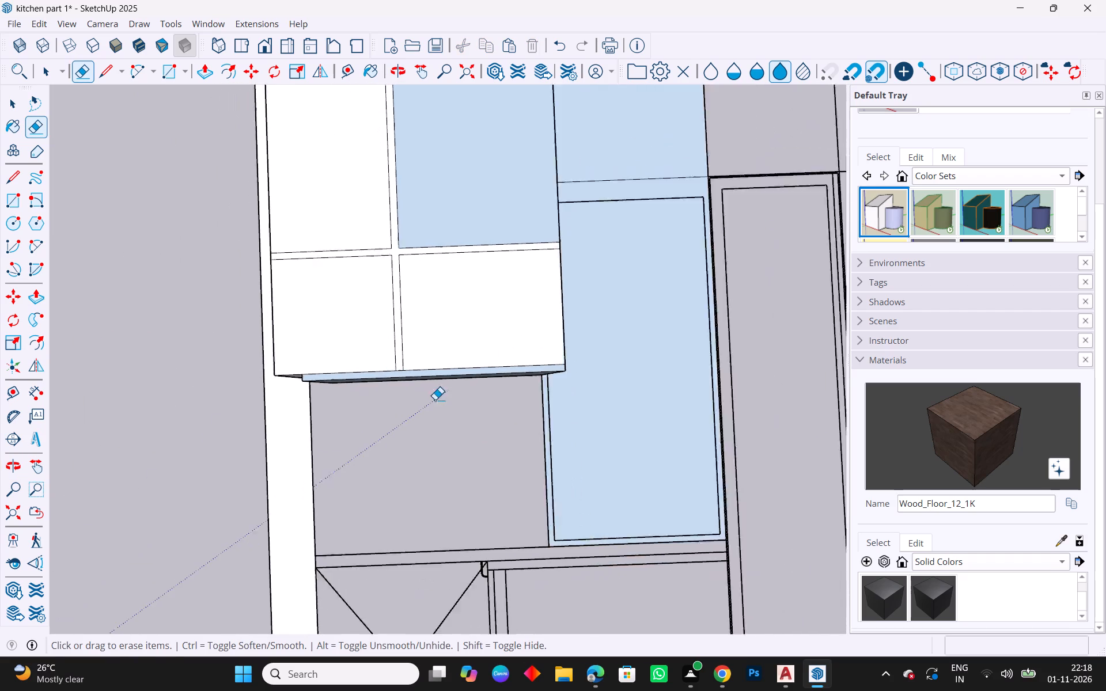
scroll(435, 400, down, 6)
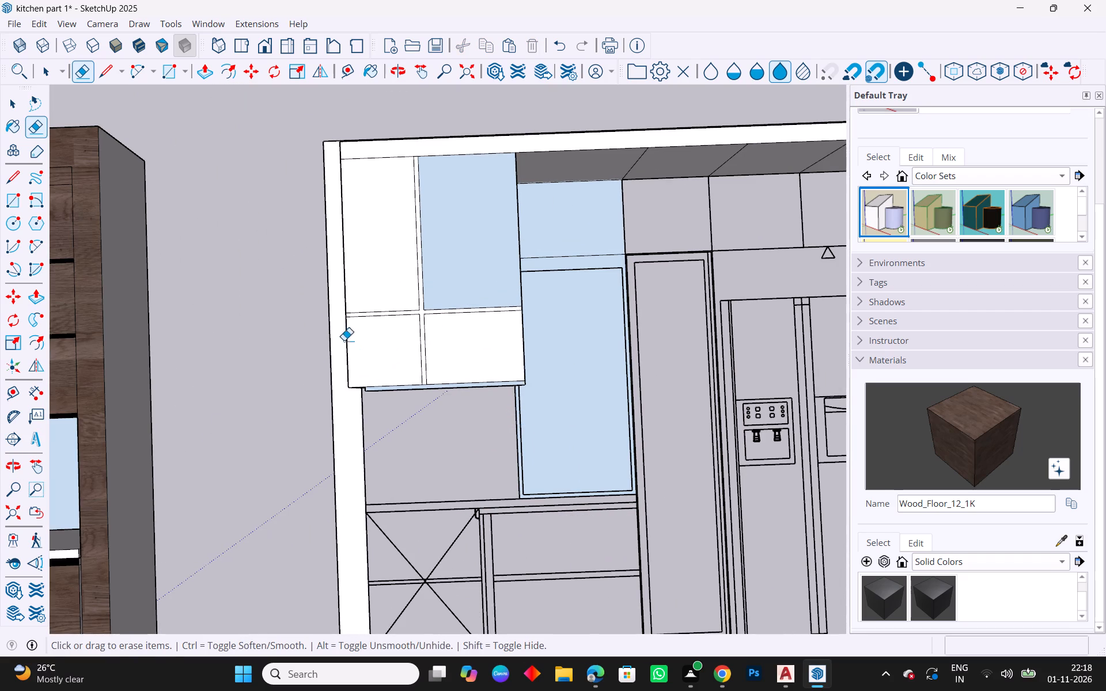
click(971, 430)
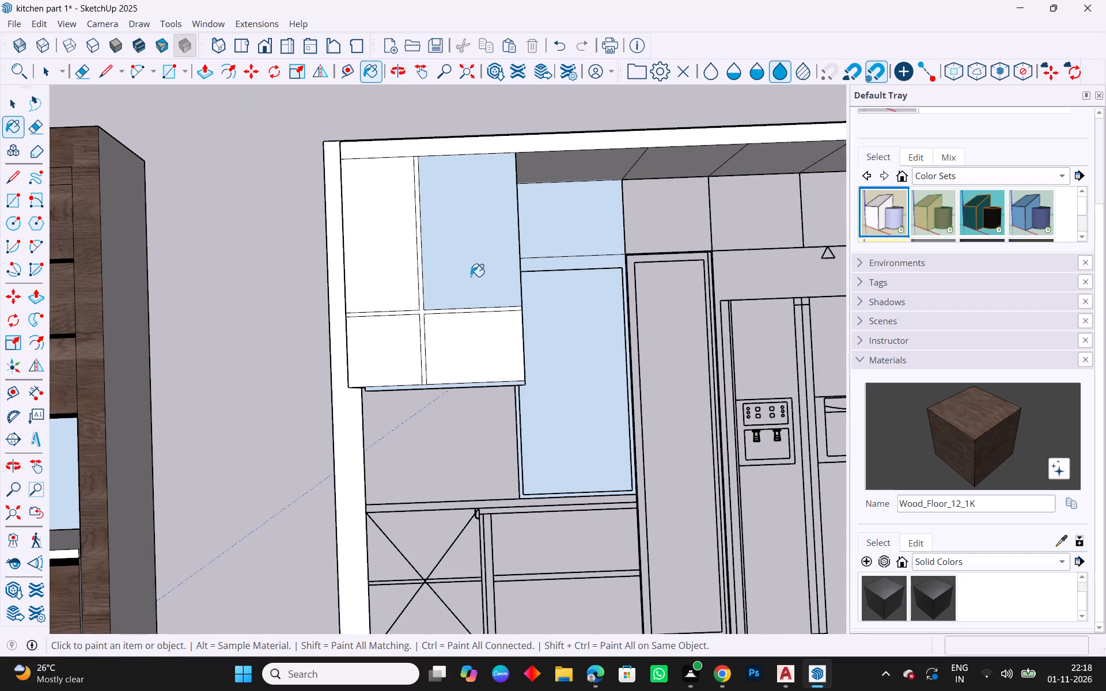
click(471, 276)
click(417, 265)
click(393, 343)
click(449, 345)
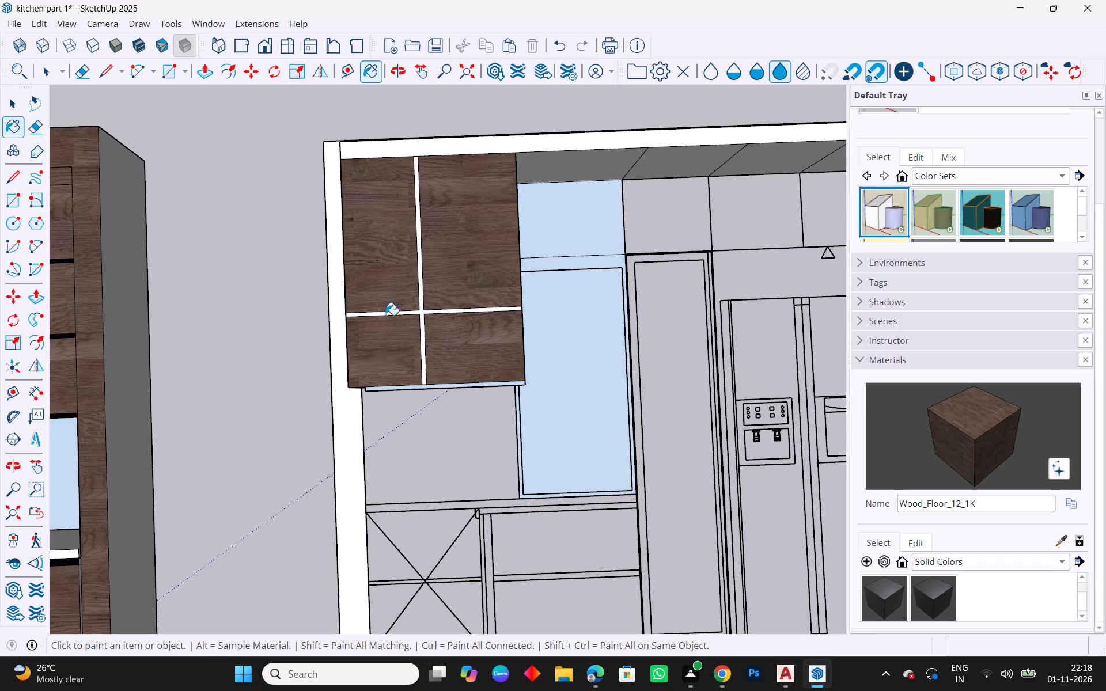
key(Escape)
key(space)
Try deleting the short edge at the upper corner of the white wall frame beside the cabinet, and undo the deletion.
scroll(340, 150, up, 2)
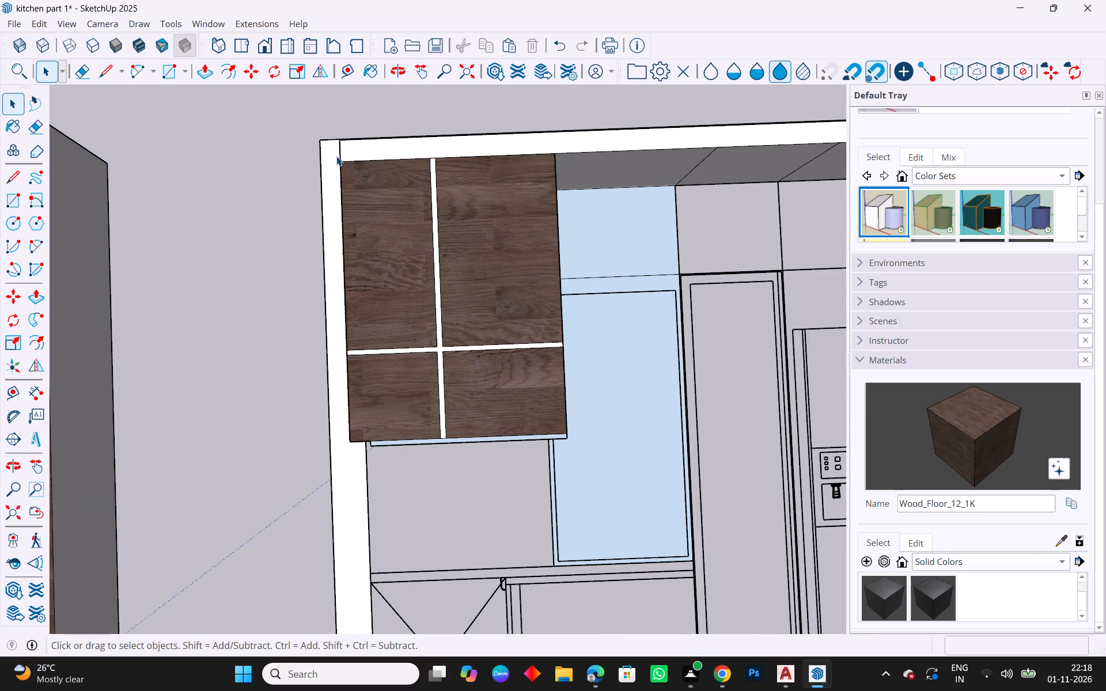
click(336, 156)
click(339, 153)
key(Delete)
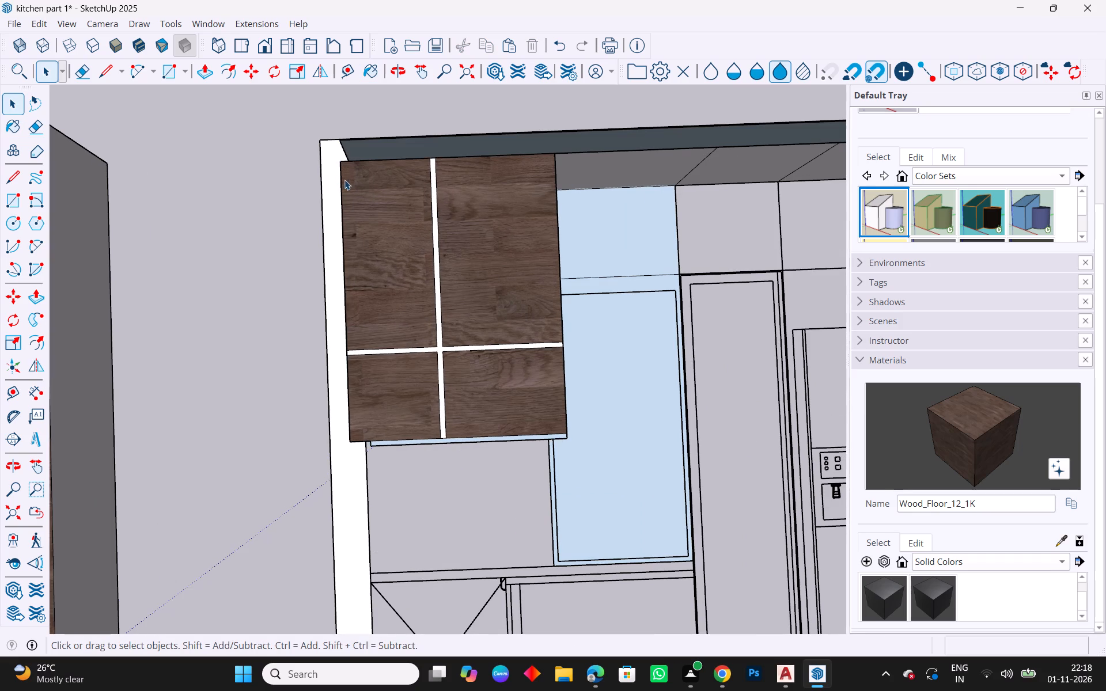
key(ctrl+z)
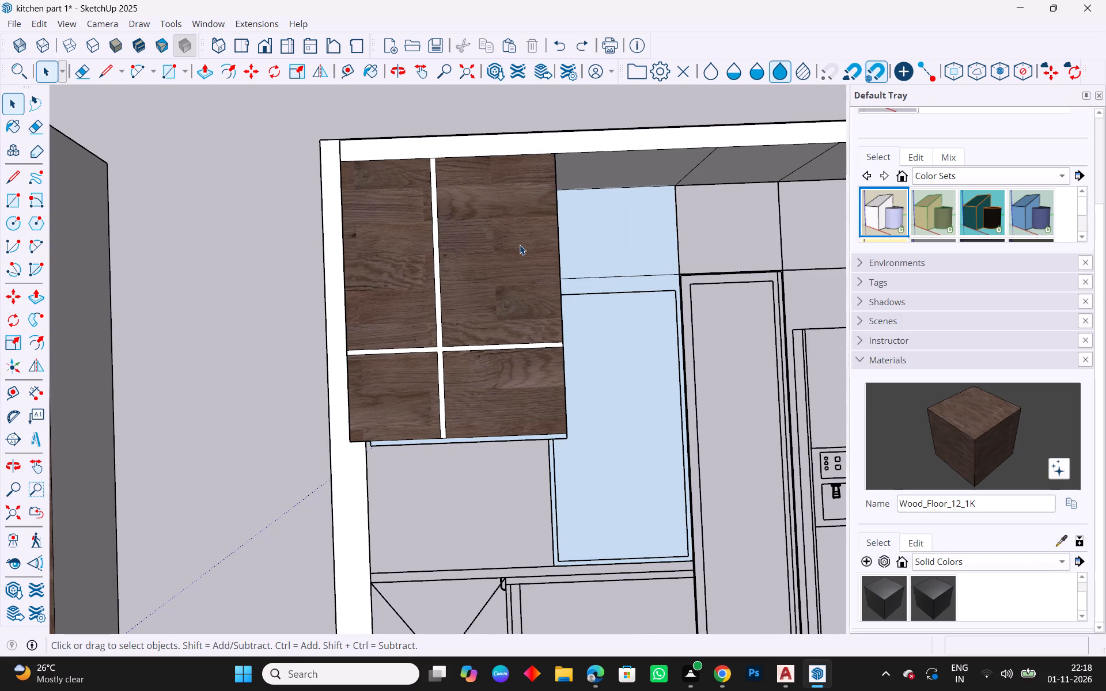
Paint the cross-shaped divider and shelf face between the wood fronts with the M09_Shadow_Night material.
scroll(1030, 450, up, 4)
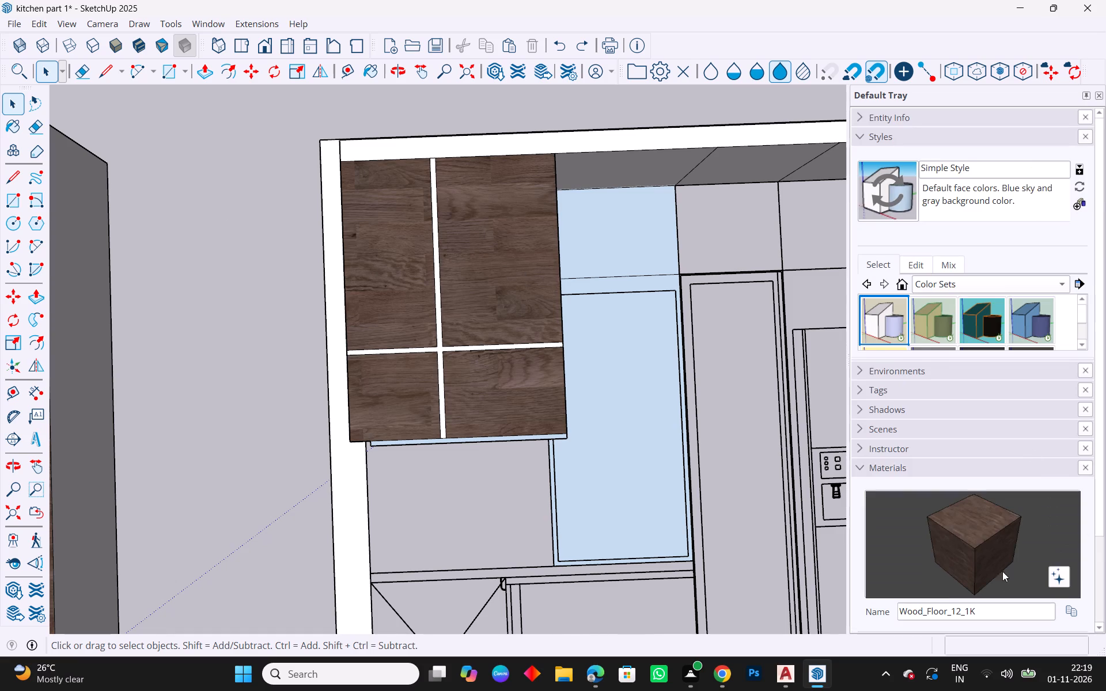
scroll(948, 350, down, 4)
click(941, 601)
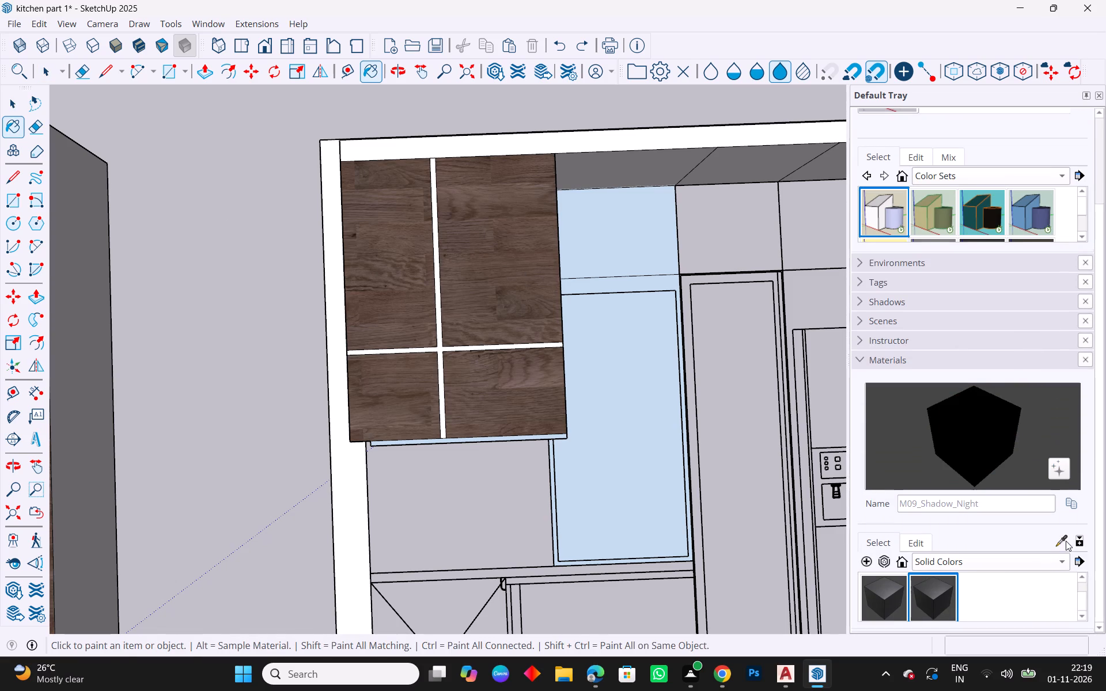
click(1066, 541)
scroll(405, 263, up, 4)
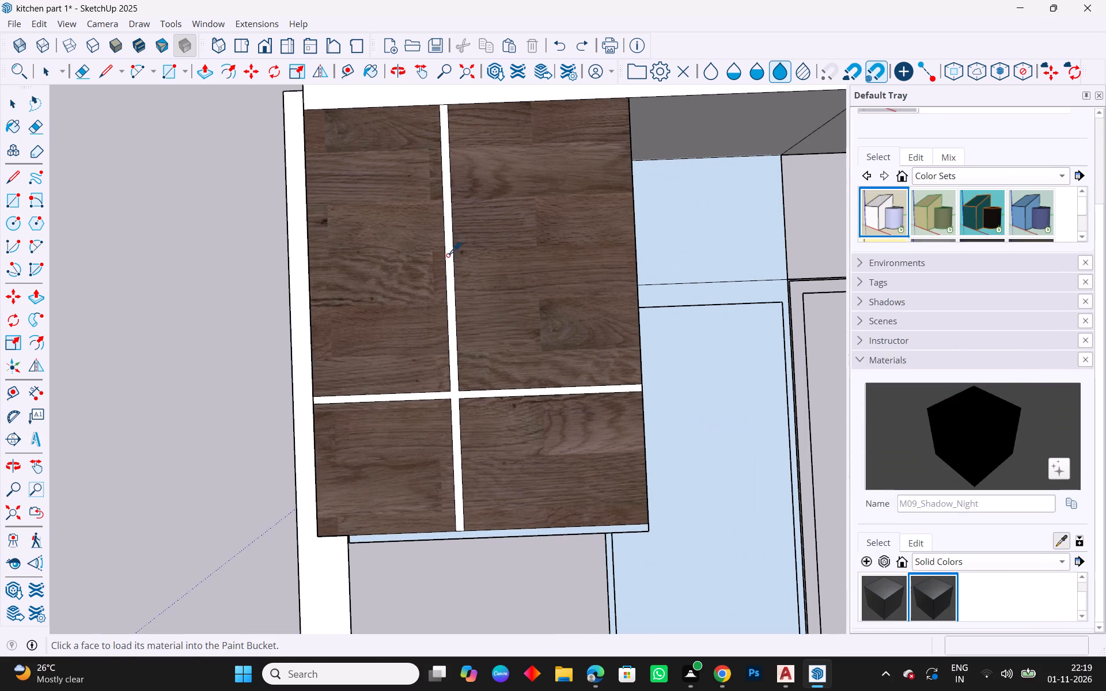
click(448, 255)
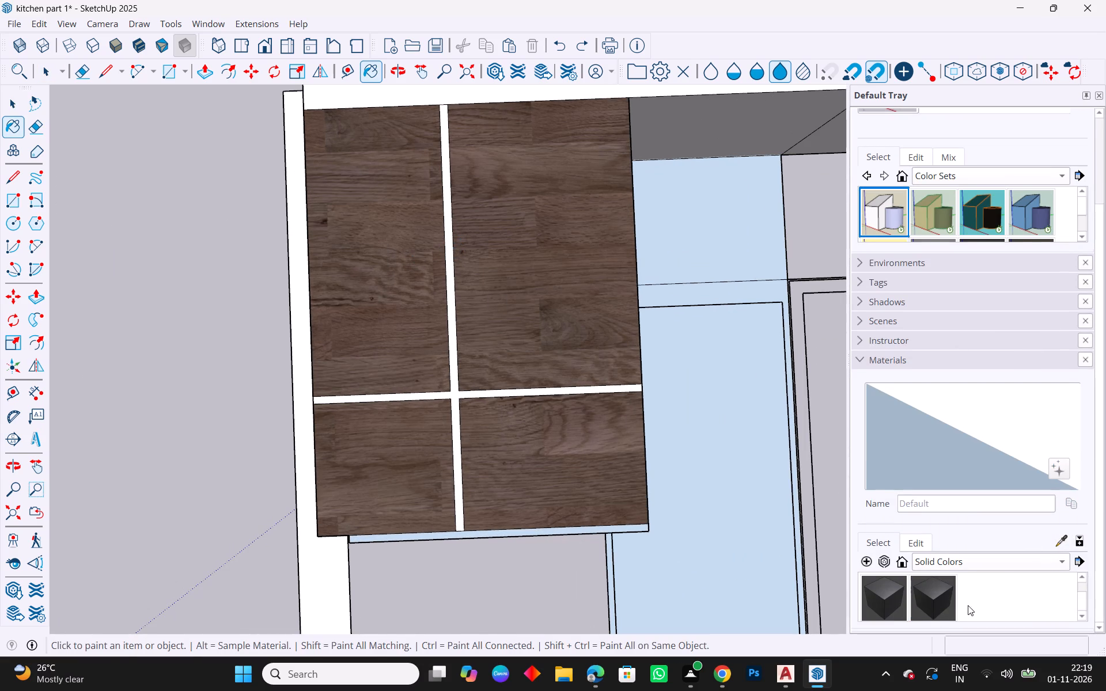
click(948, 601)
scroll(457, 397, up, 4)
click(452, 398)
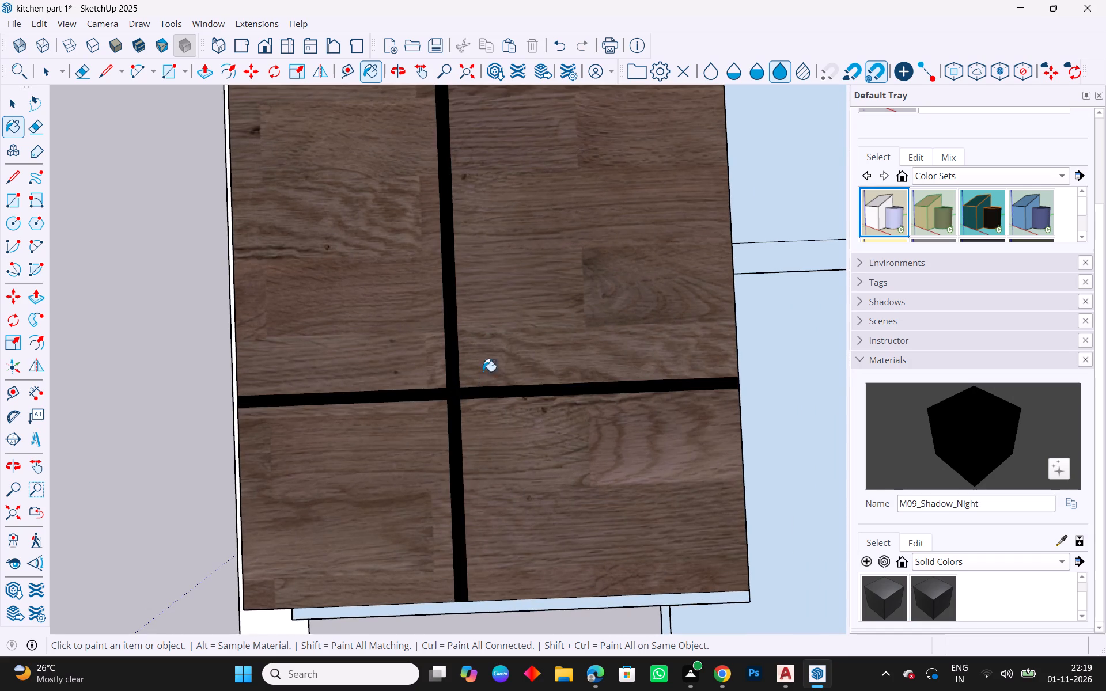
scroll(484, 329, down, 13)
middle_drag(495, 206, 501, 235)
key(Escape)
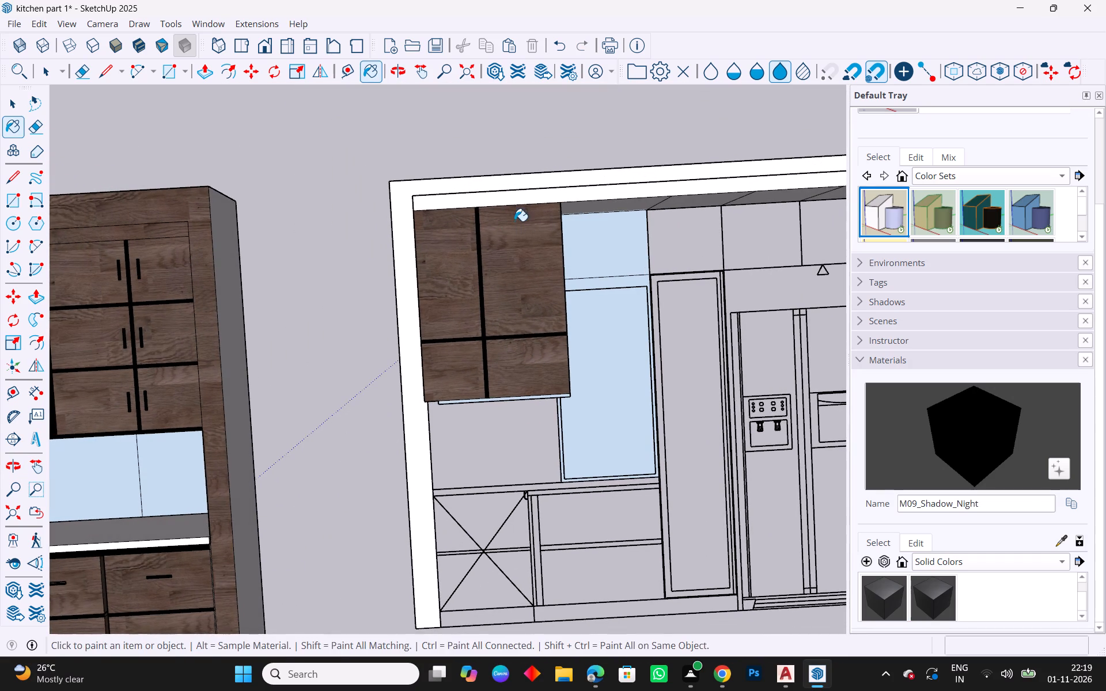
key(space)
Copy a black door handle from the finished wood cabinet and paste it on the new cabinet's narrow upper door, beside the vertical divider.
scroll(510, 321, up, 2)
scroll(474, 244, down, 3)
scroll(109, 324, up, 5)
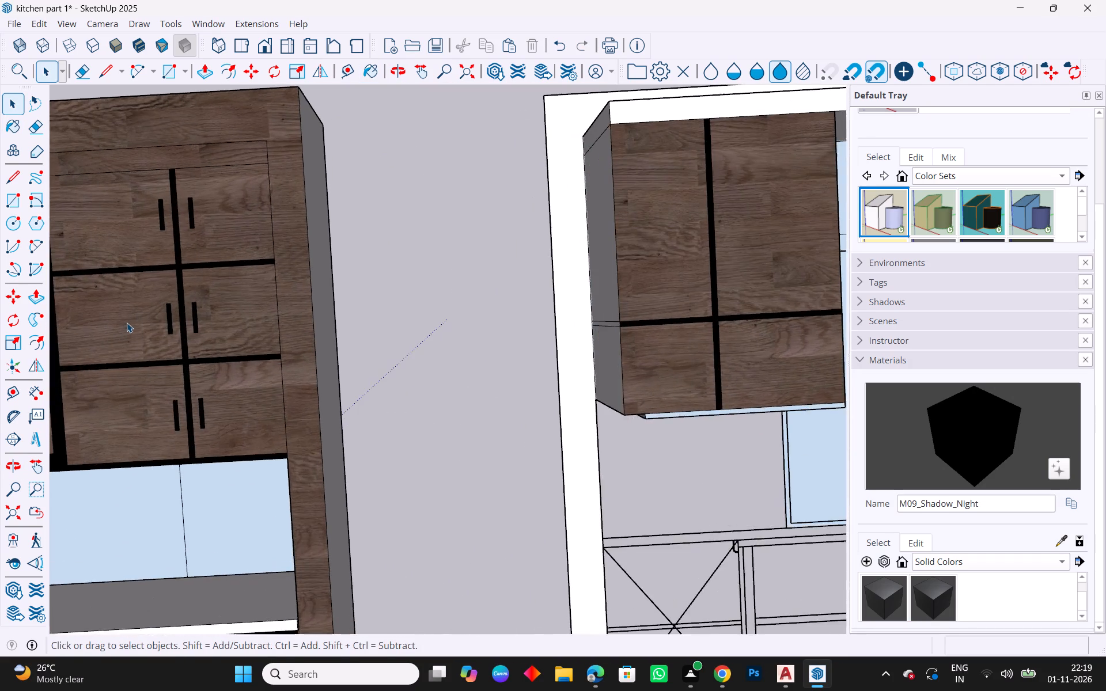
scroll(168, 325, up, 4)
click(208, 317)
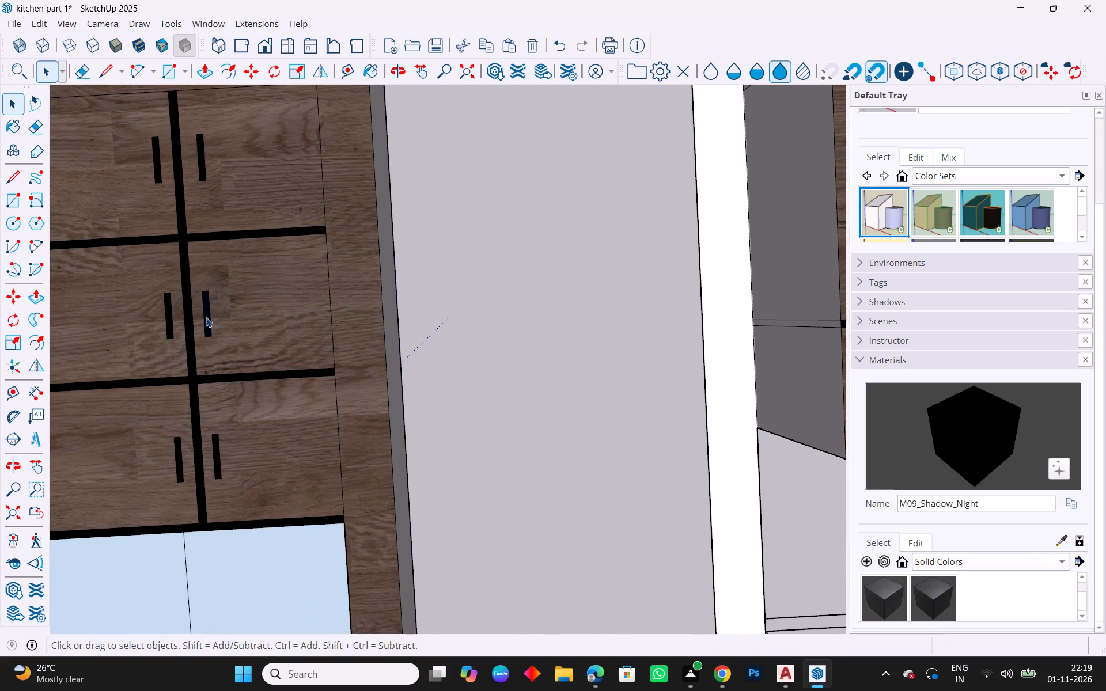
key(ctrl+c)
scroll(92, 325, down, 5)
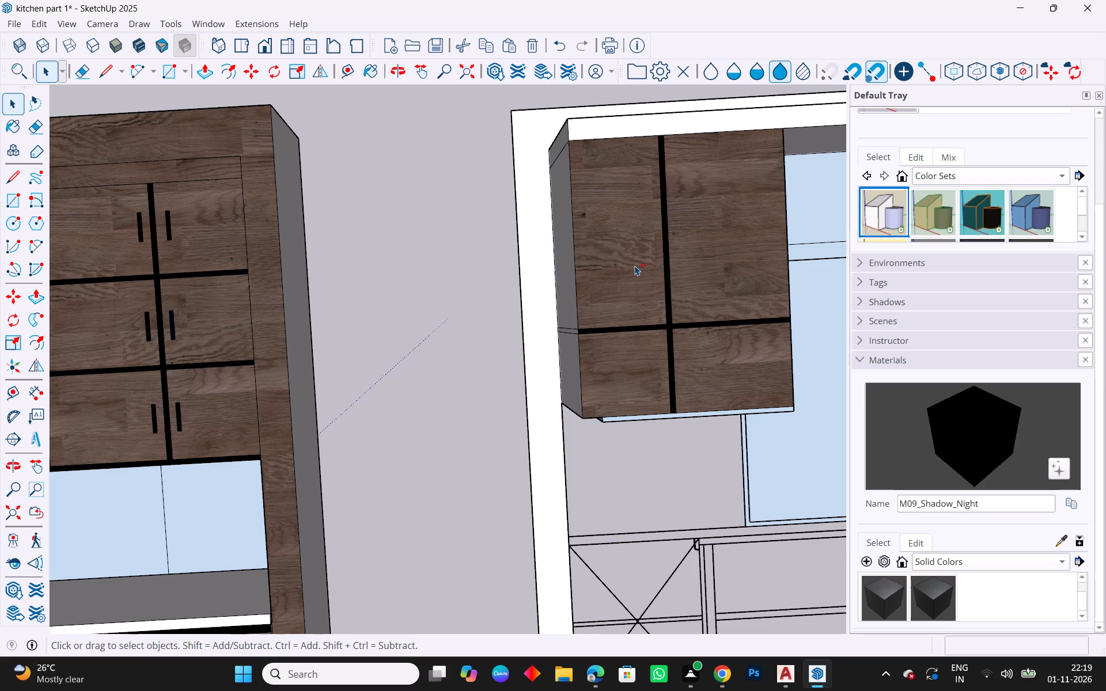
key(ctrl+v)
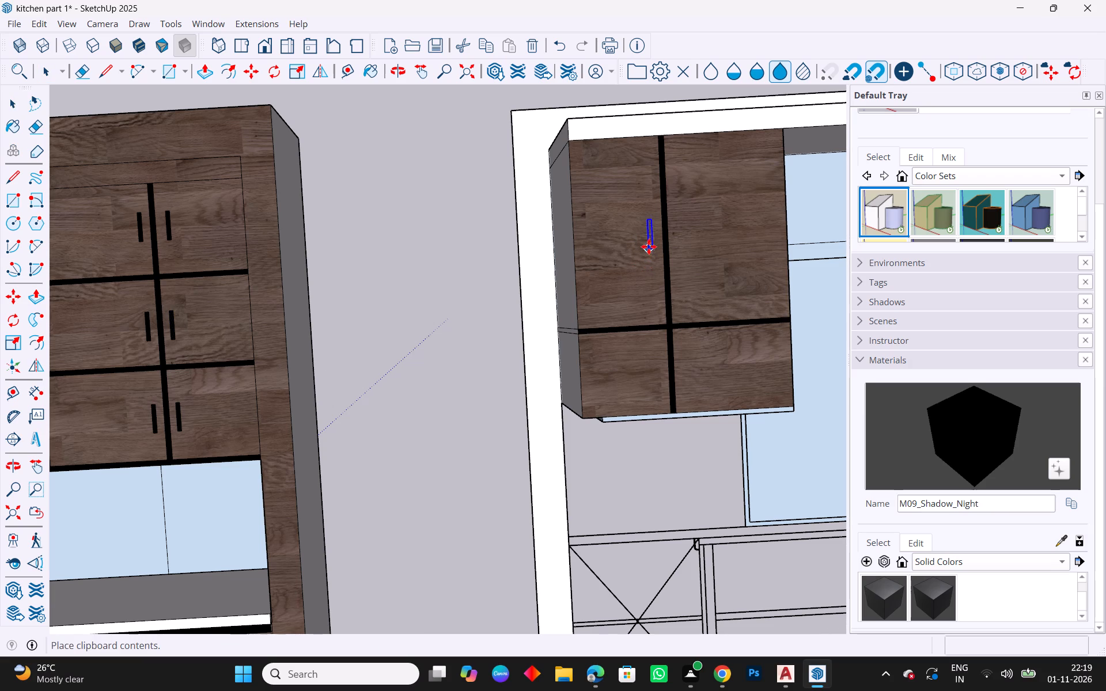
click(649, 246)
middle_drag(688, 248, 641, 256)
key(Escape)
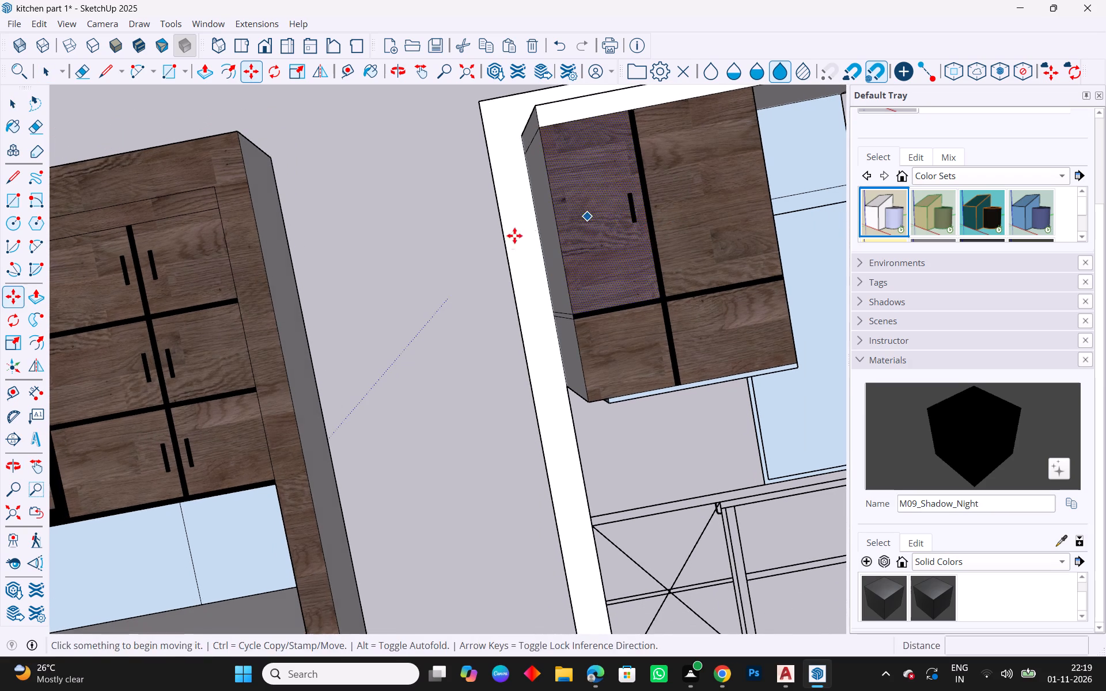
Copy the narrow upper door's black handle onto the other three cabinet doors, placing each one beside the vertical divider.
key(space)
scroll(441, 293, down, 7)
middle_drag(582, 493, 429, 457)
scroll(539, 226, up, 5)
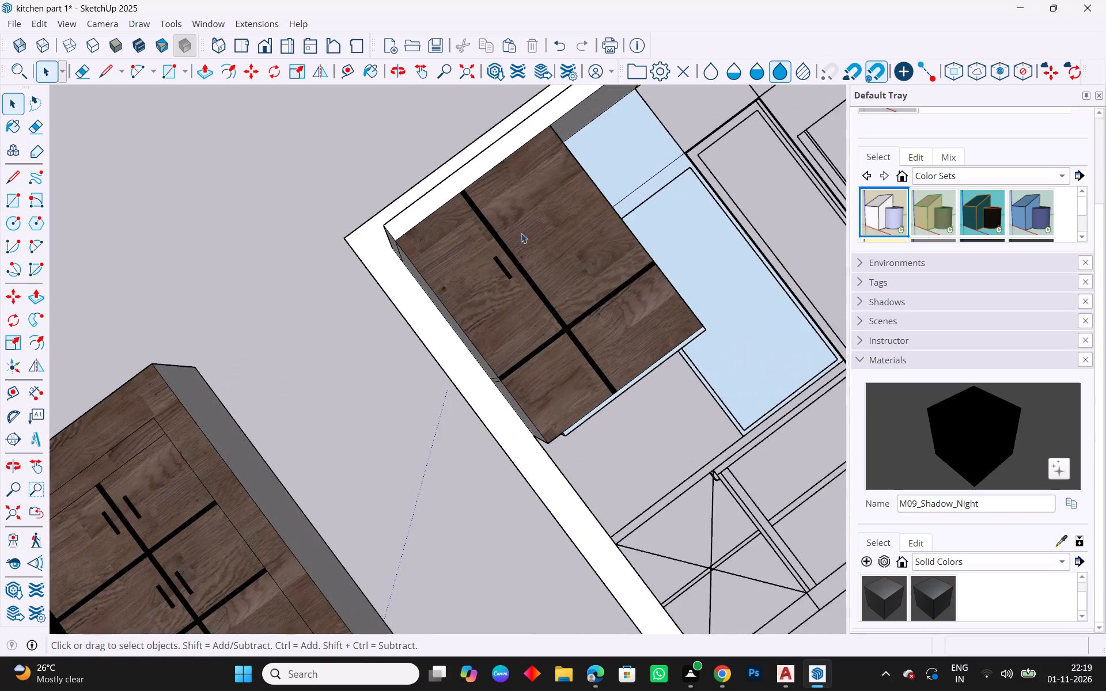
scroll(521, 233, up, 15)
click(502, 312)
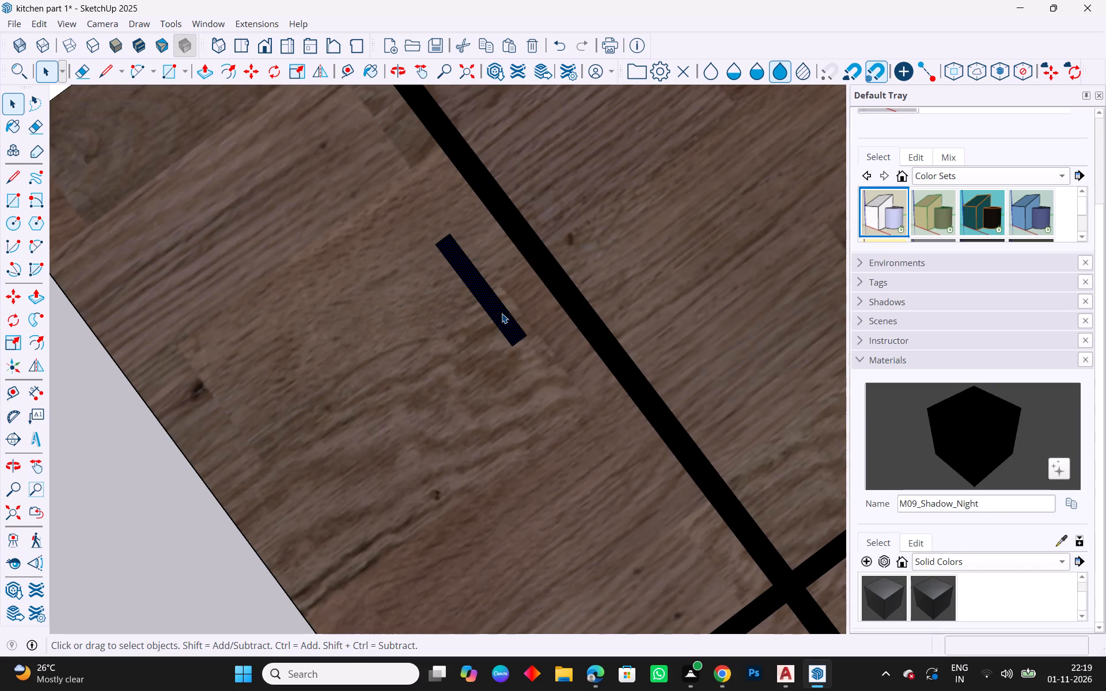
key(ctrl+c)
key(ctrl+v)
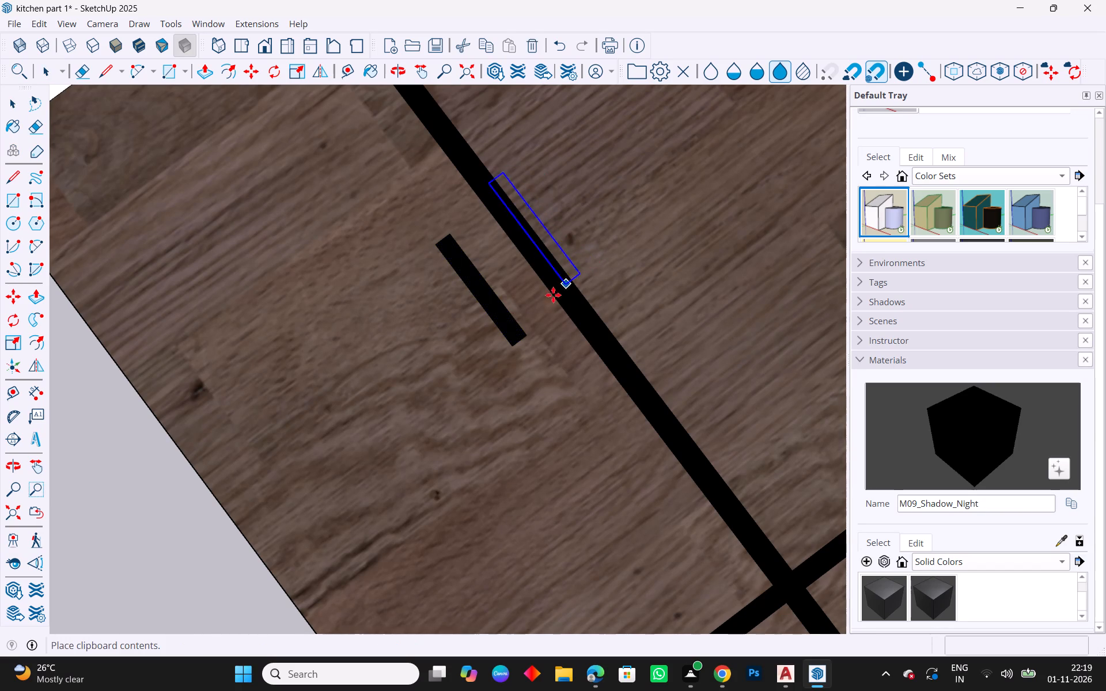
click(607, 276)
scroll(511, 219, down, 9)
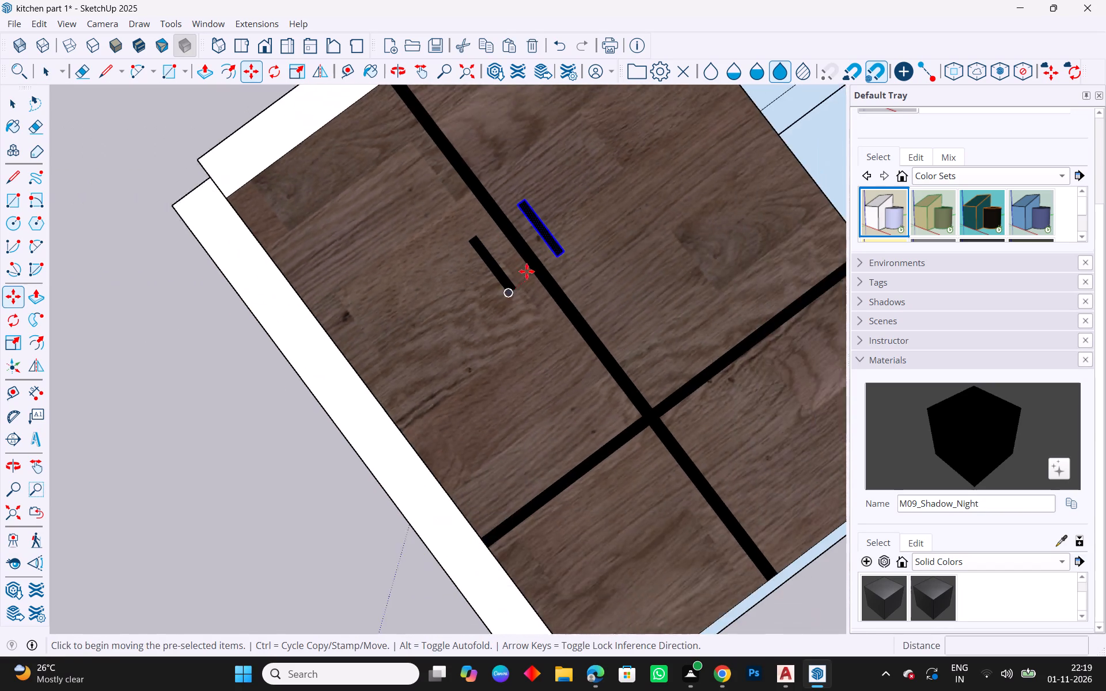
scroll(527, 271, down, 3)
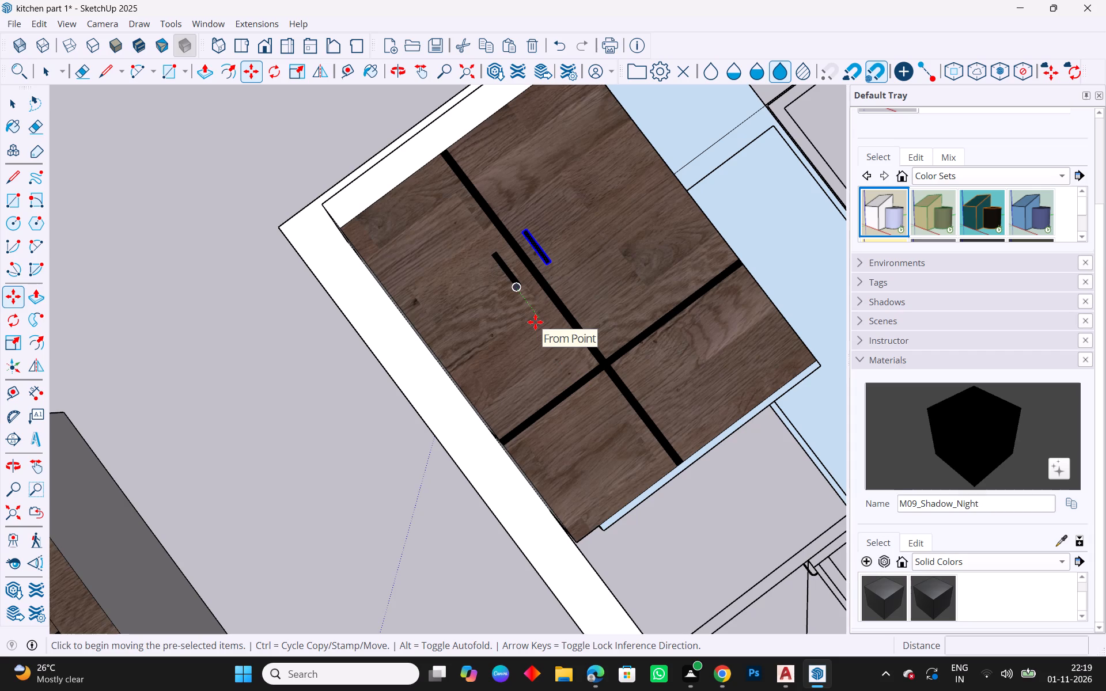
key(ctrl+v)
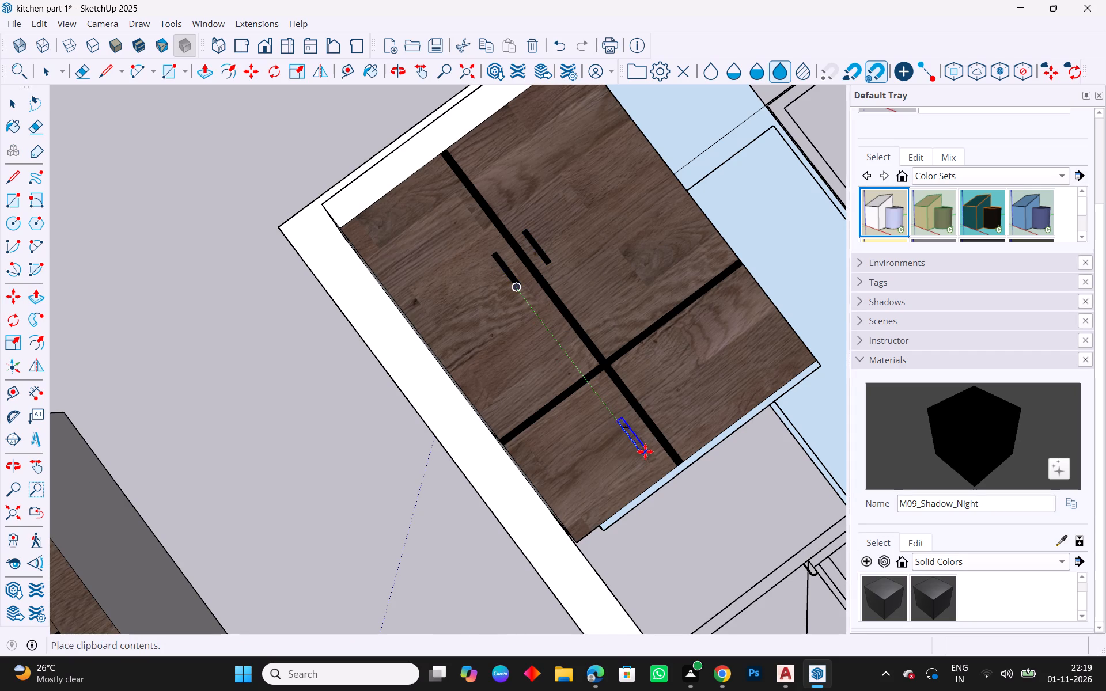
click(642, 449)
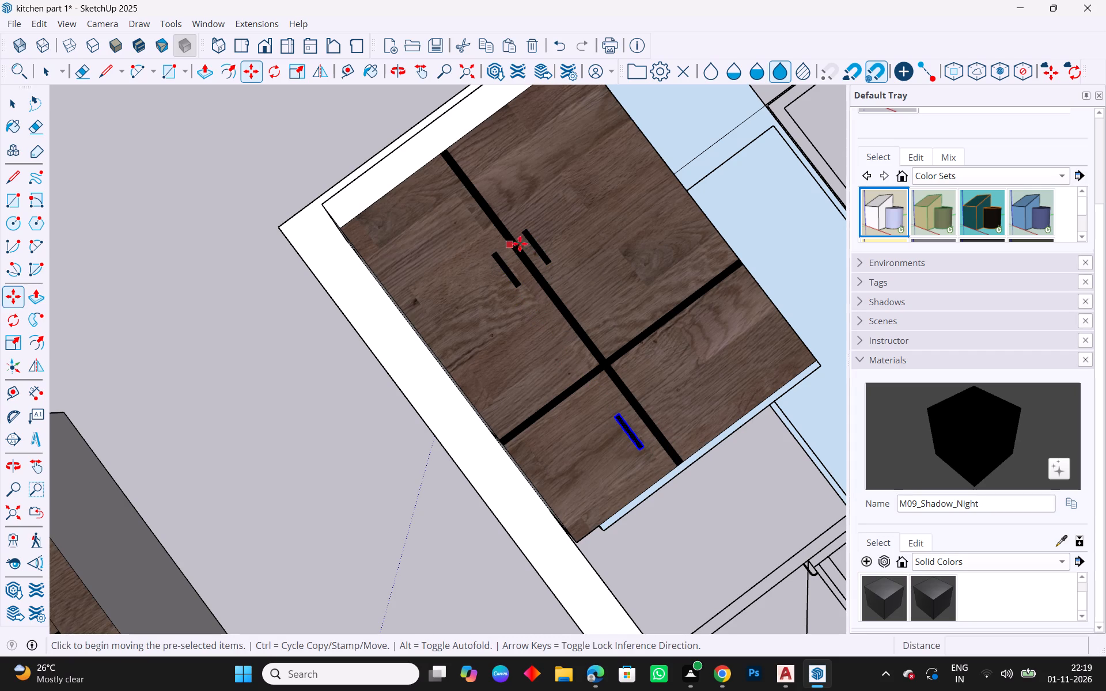
key(ctrl+v)
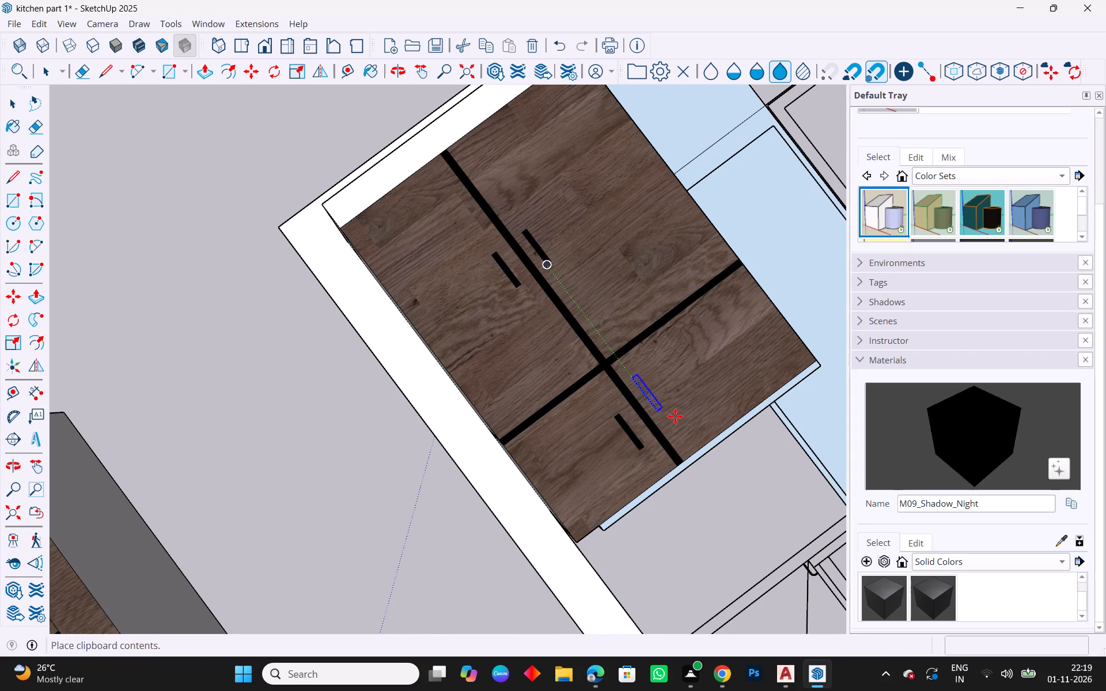
click(678, 426)
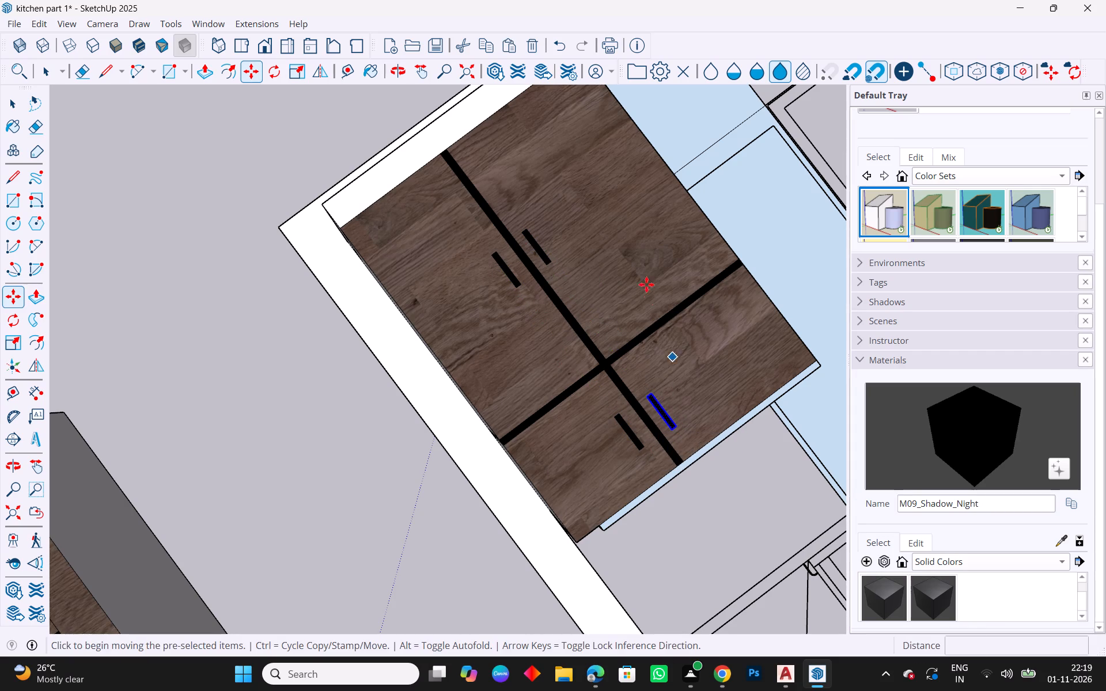
key(Escape)
Move the handle on the wider lower door by about 0.004 m.
key(space)
scroll(676, 440, up, 4)
key(Escape)
scroll(665, 407, up, 5)
click(664, 405)
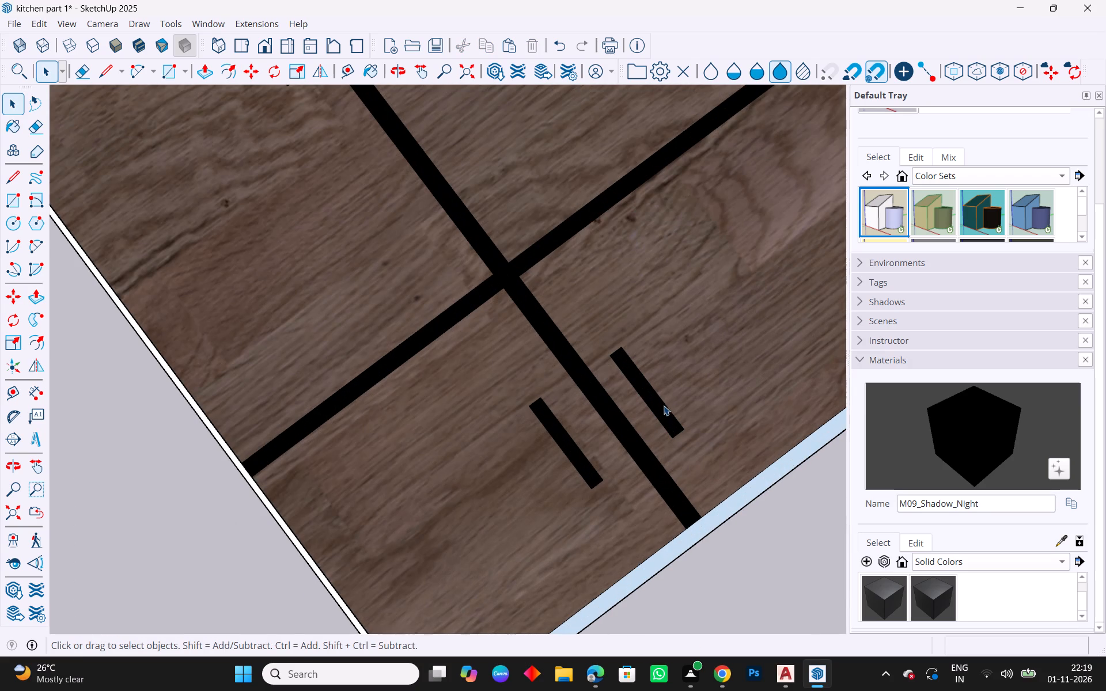
scroll(672, 413, up, 4)
click(668, 426)
key(m)
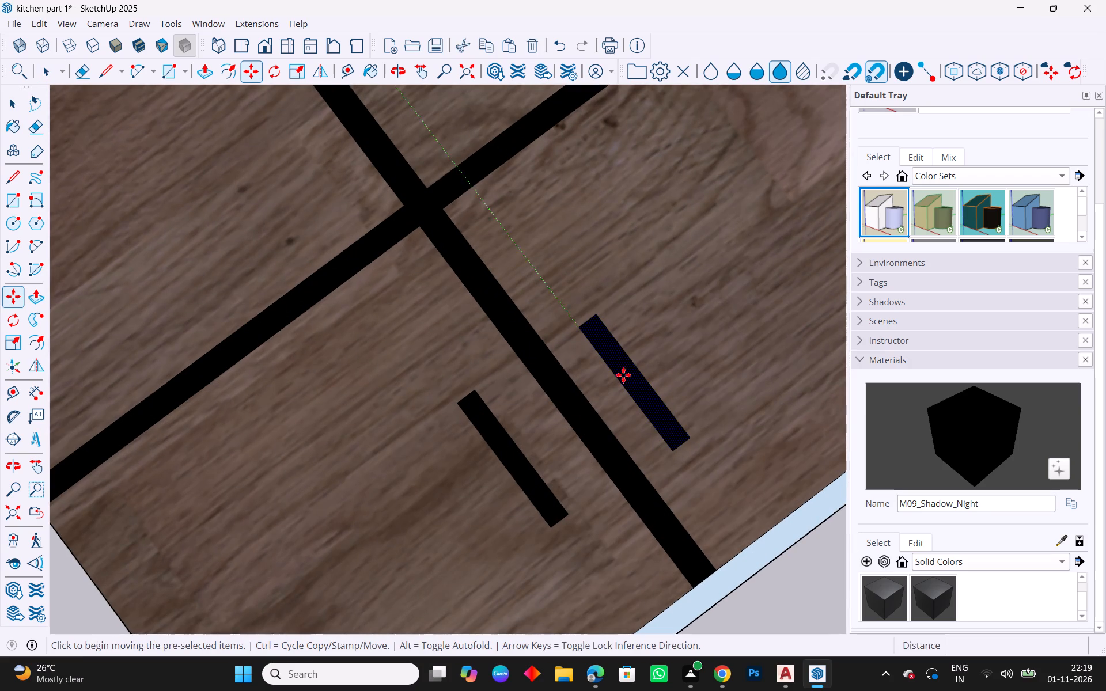
click(578, 329)
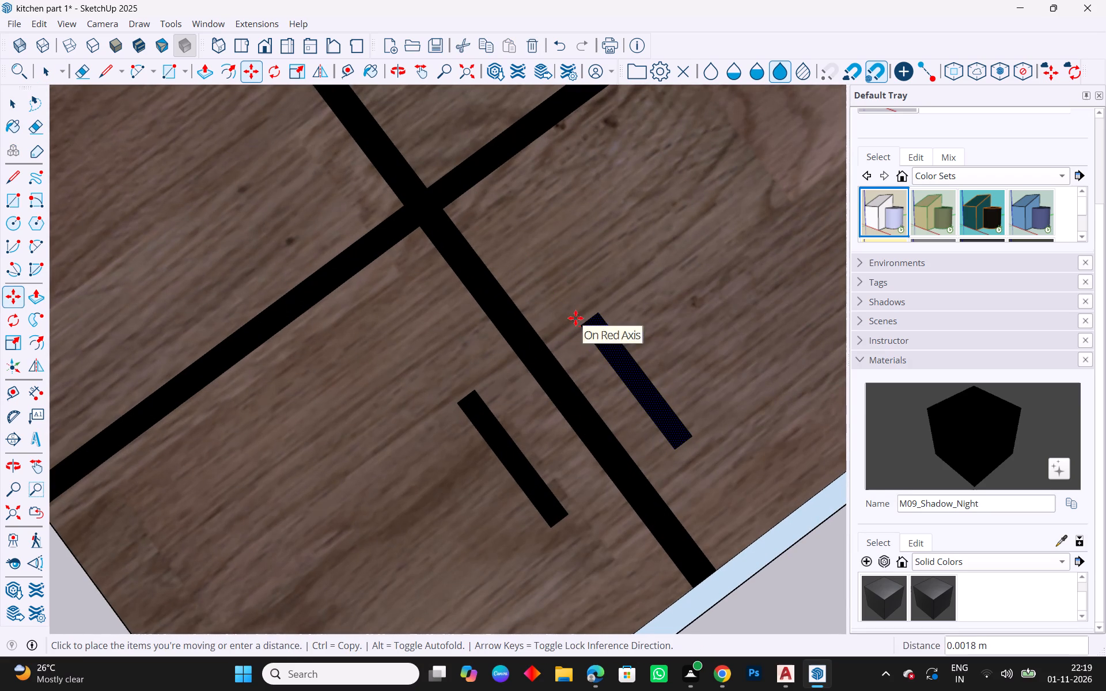
scroll(574, 331, up, 5)
click(568, 317)
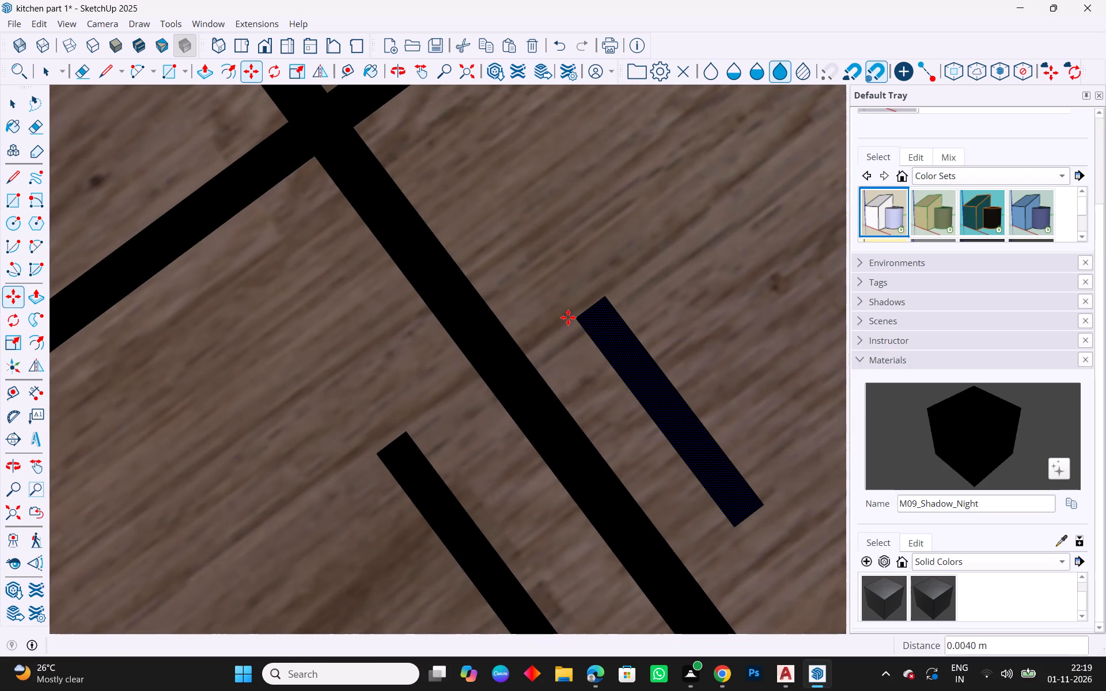
key(Escape)
scroll(414, 246, down, 20)
scroll(414, 246, down, 10)
key(Escape)
key(space)
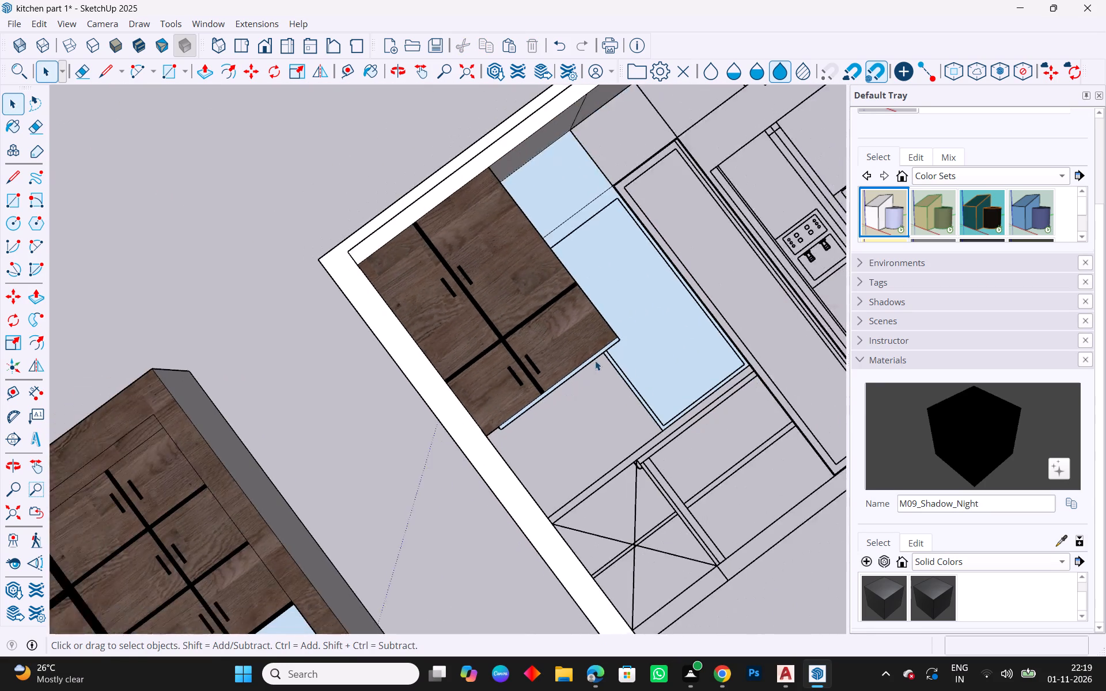
Sample Wood_Floor_12_1K from a door front and paint the cabinet's underside and the thin lip along its front edge.
scroll(595, 360, down, 2)
middle_drag(585, 409, 498, 399)
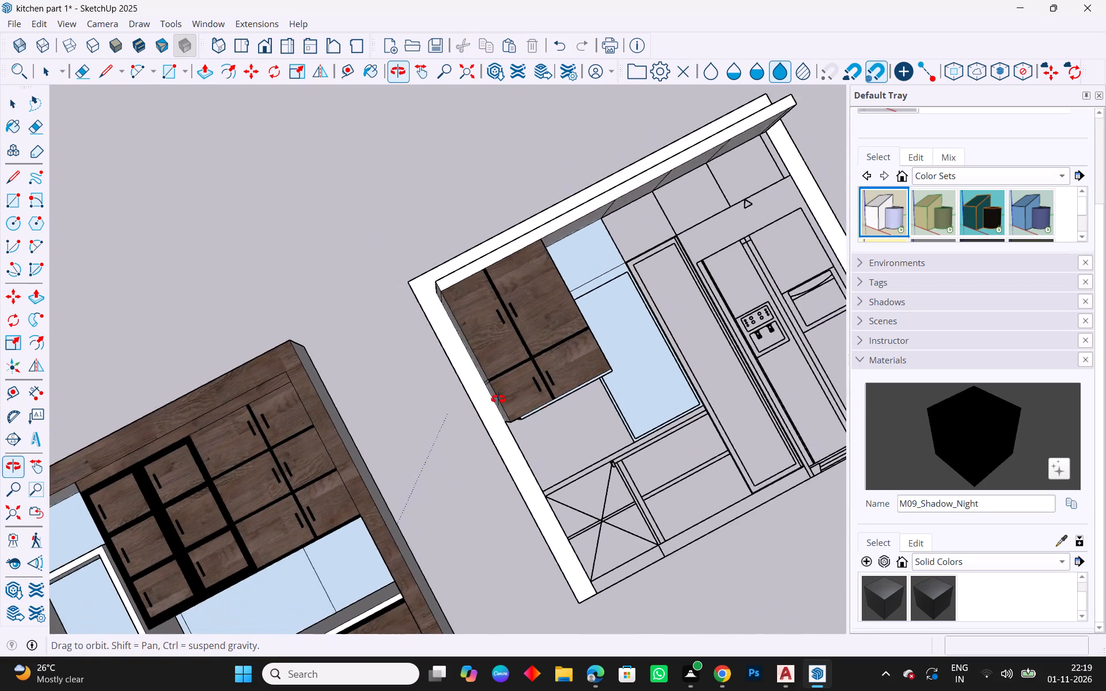
middle_drag(498, 399, 384, 383)
scroll(470, 472, down, 1)
scroll(556, 487, up, 9)
middle_drag(502, 424, 499, 389)
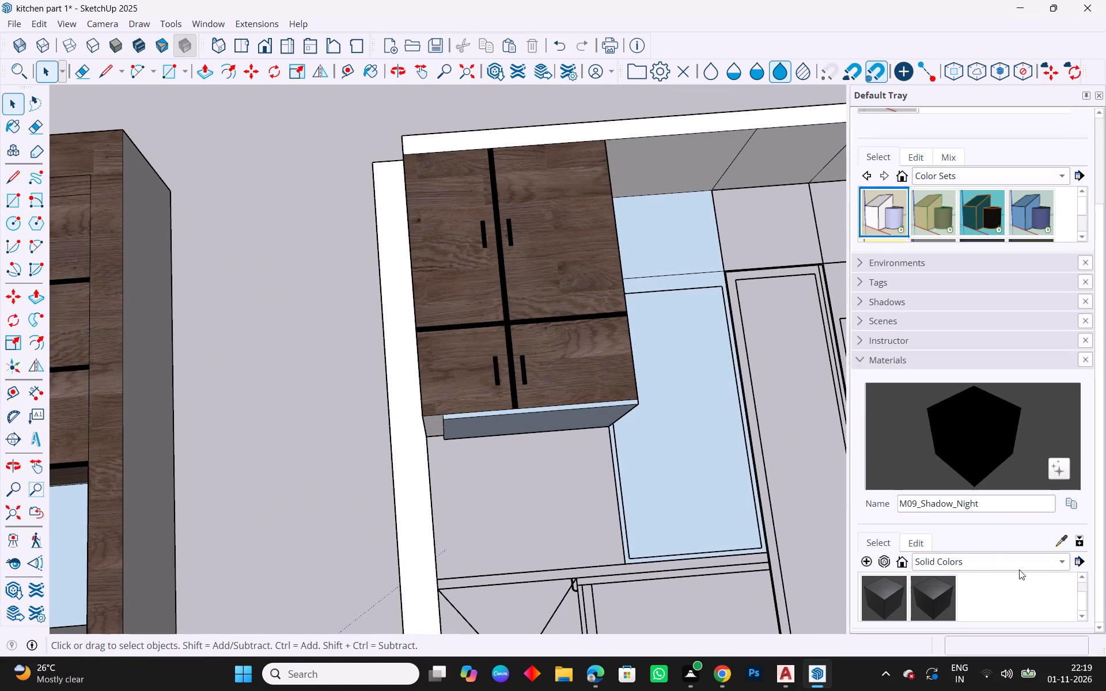
click(1063, 540)
click(574, 365)
scroll(599, 439, up, 3)
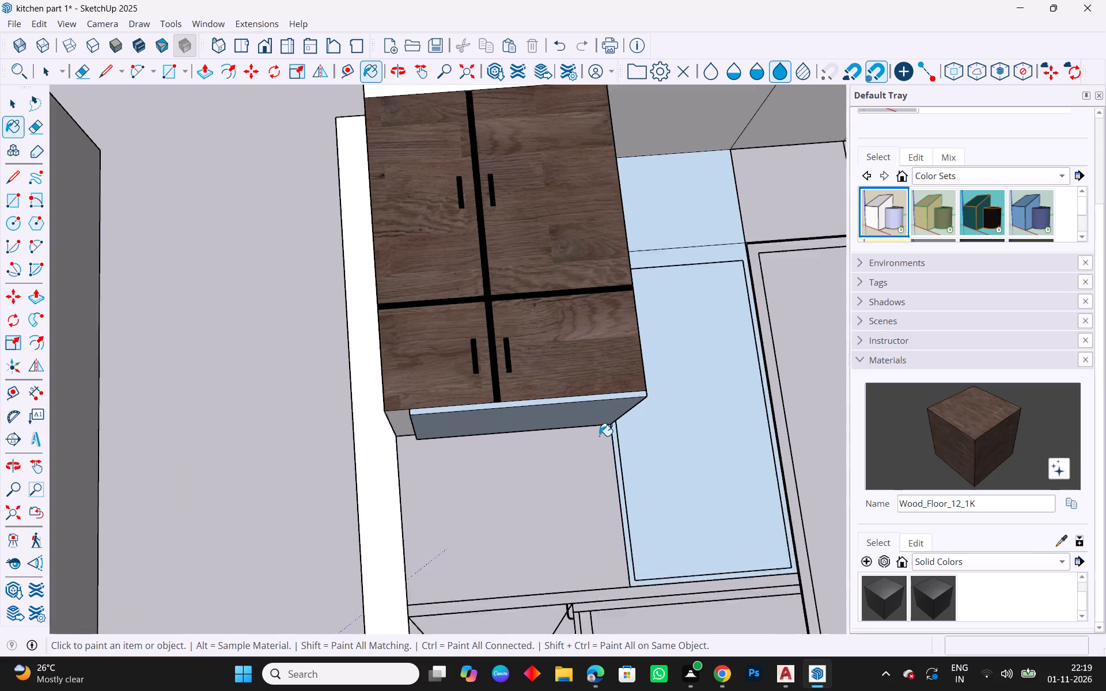
scroll(599, 436, up, 2)
middle_drag(601, 424, 616, 343)
click(543, 374)
middle_drag(587, 363, 586, 373)
scroll(531, 355, up, 4)
click(544, 350)
scroll(527, 370, down, 3)
Paint the cabinet side facing the blue panels with Wood_Floor_12_1K, including the bottom panel's edge and the thin divider strip.
middle_drag(565, 362, 327, 174)
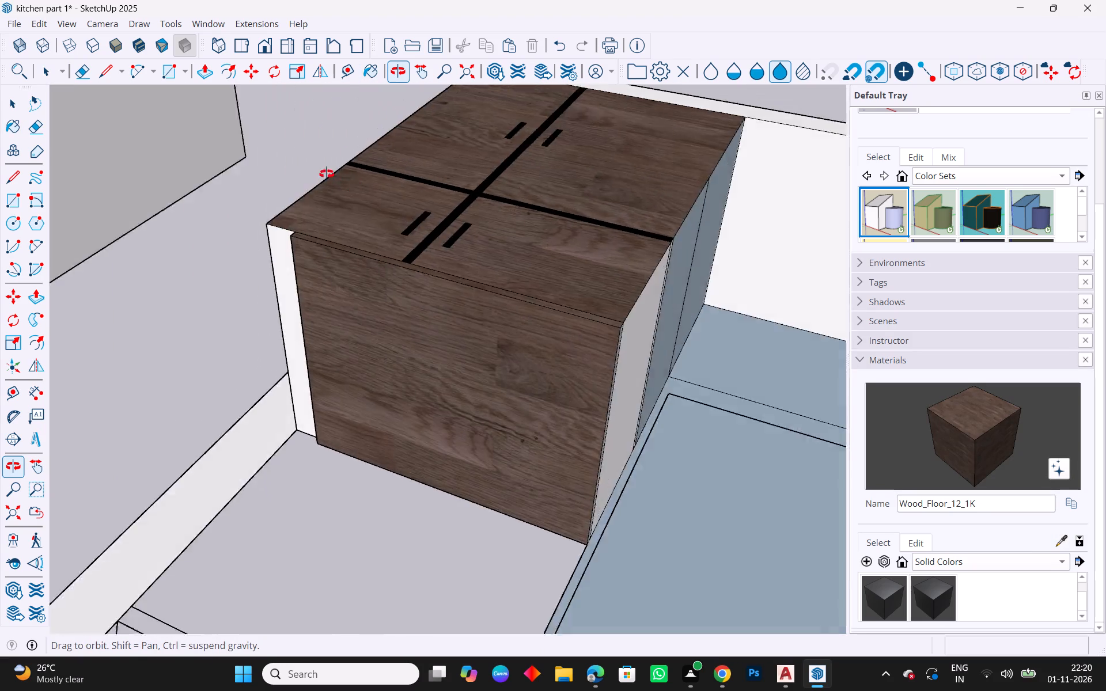
middle_drag(327, 174, 266, 162)
click(598, 362)
scroll(579, 389, up, 8)
click(564, 335)
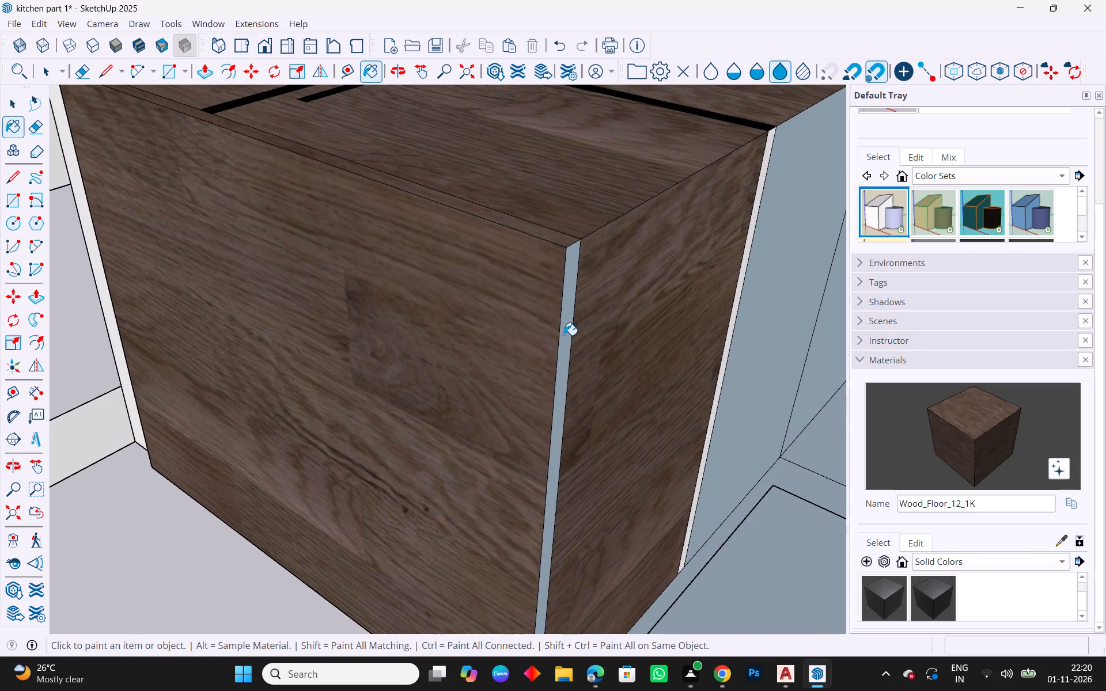
scroll(517, 350, down, 7)
click(712, 305)
click(764, 267)
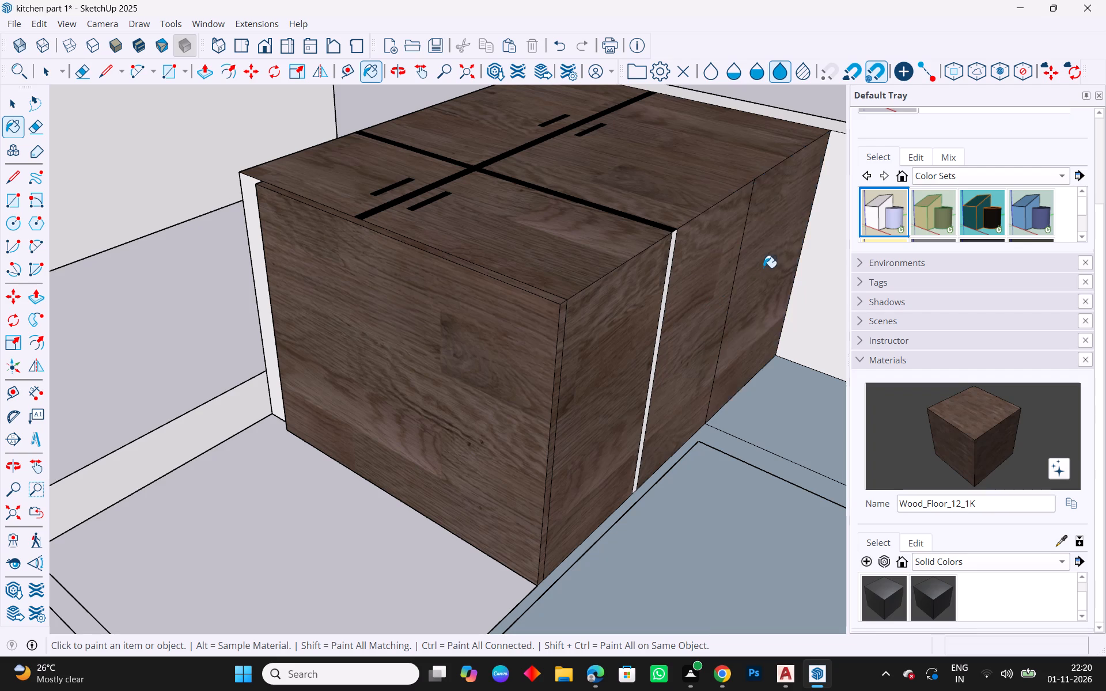
scroll(652, 279, up, 8)
click(676, 264)
scroll(587, 316, down, 7)
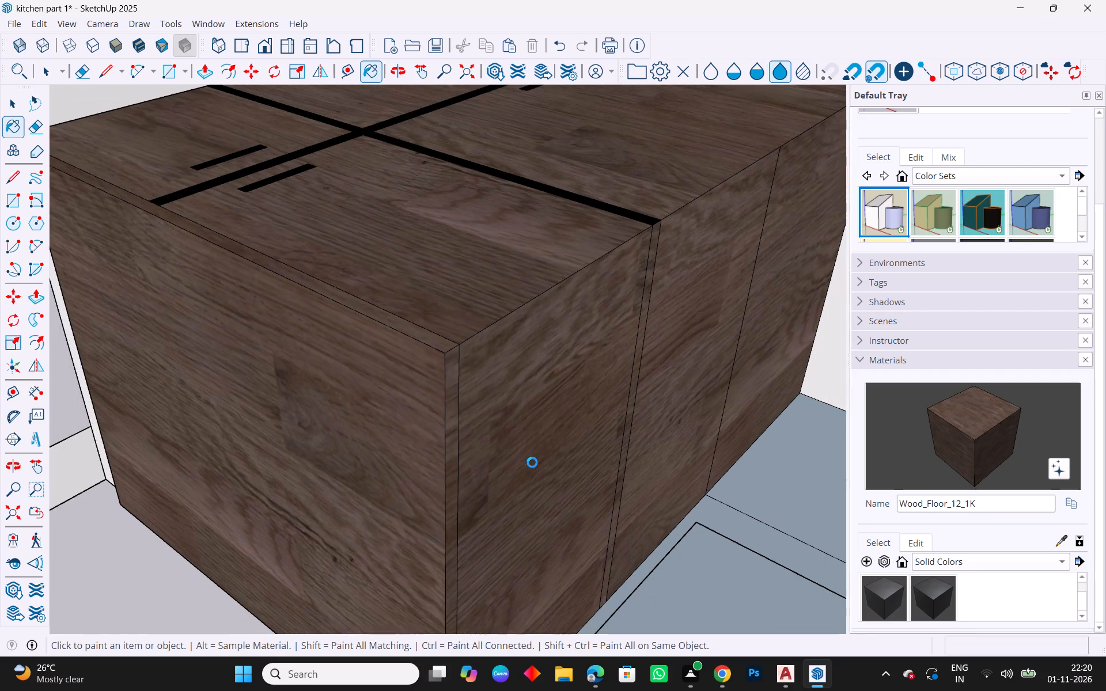
scroll(532, 462, down, 5)
Paint the bottom panel's narrow end face on the wall-frame side with Wood_Floor_12_1K.
middle_drag(335, 422, 574, 561)
middle_drag(203, 399, 359, 243)
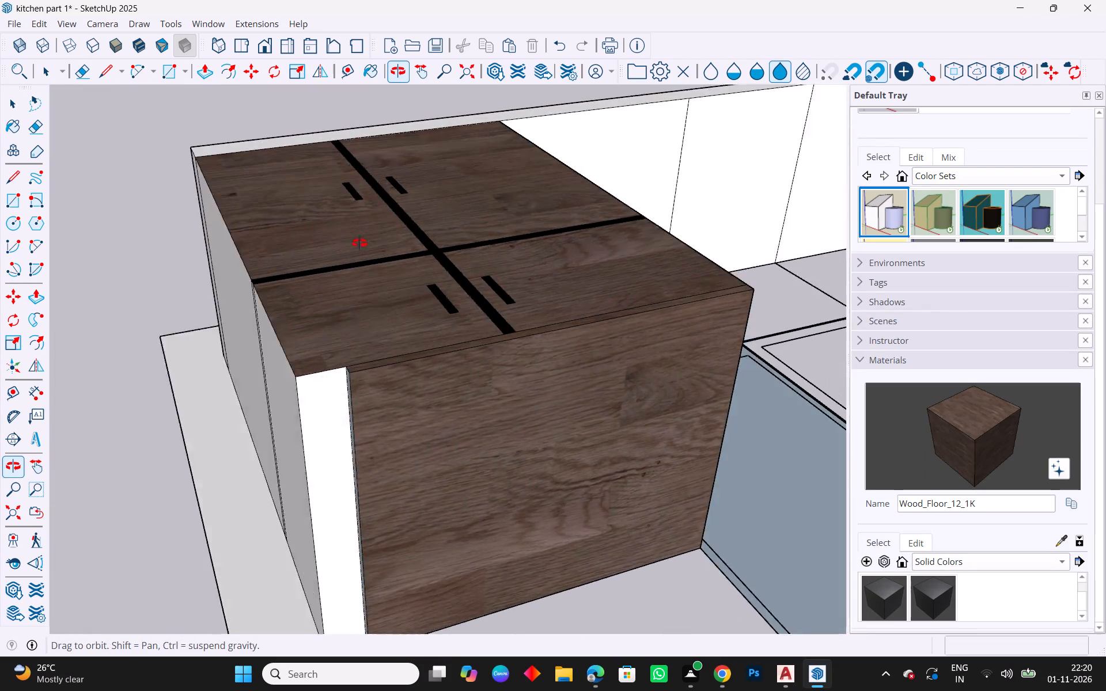
middle_drag(359, 243, 410, 222)
scroll(368, 355, up, 9)
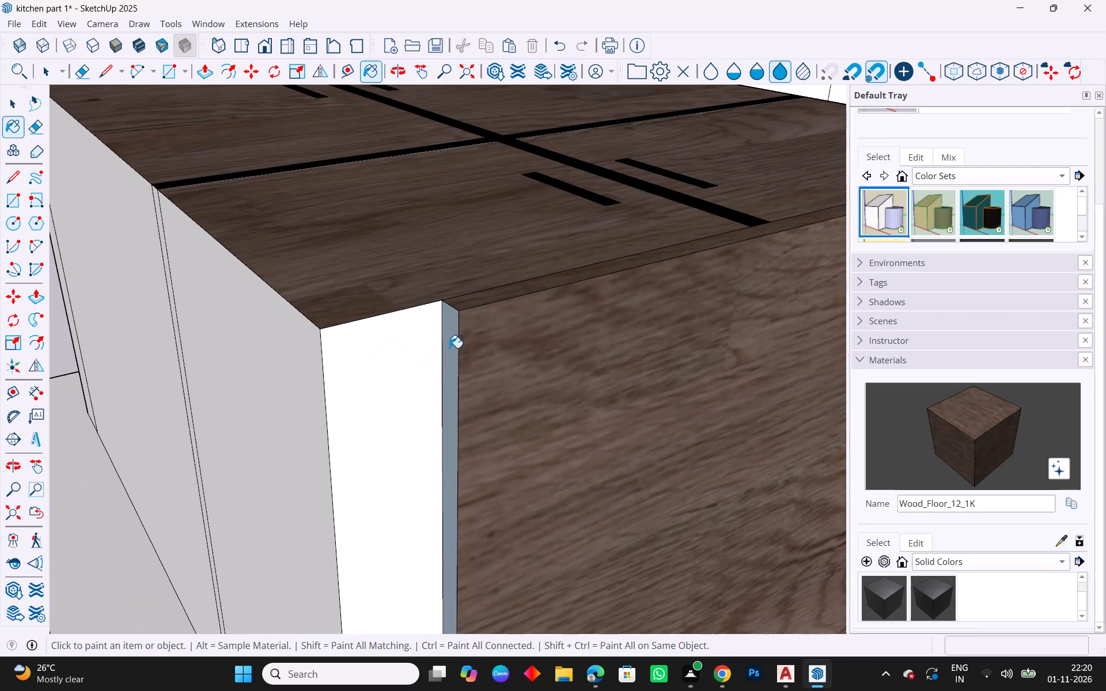
click(449, 348)
middle_drag(405, 349, 545, 332)
key(Escape)
key(space)
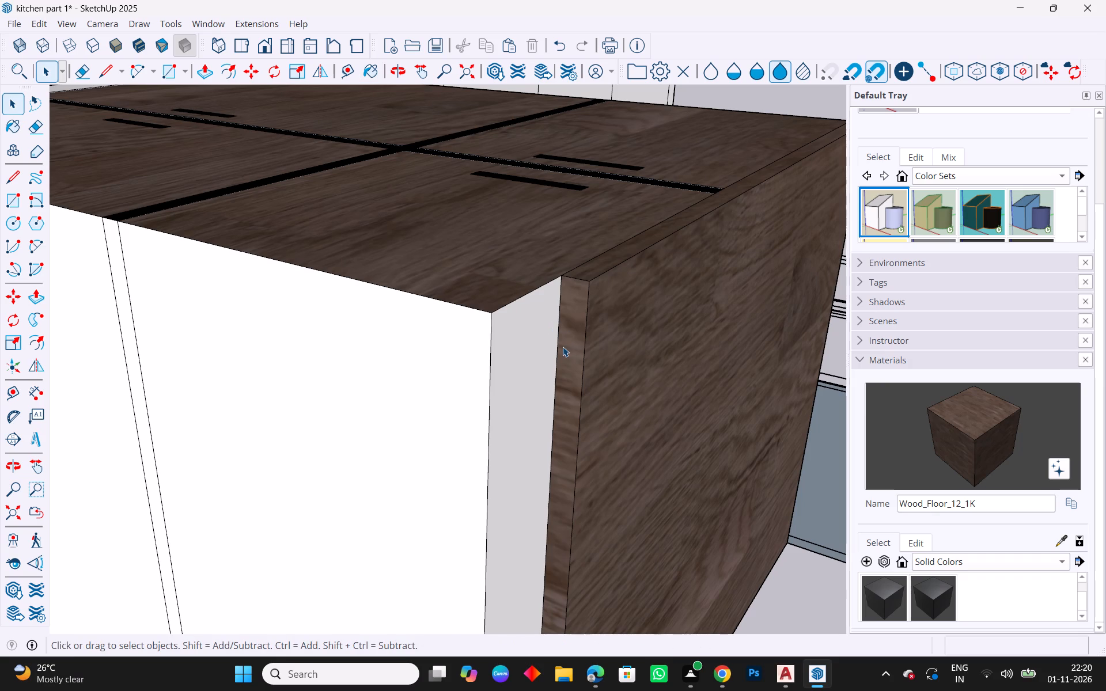
Push/Pull the bottom panel's end face outward until it is flush with the cabinet's wall-side corner.
click(563, 347)
key(p)
drag(563, 347, 536, 367)
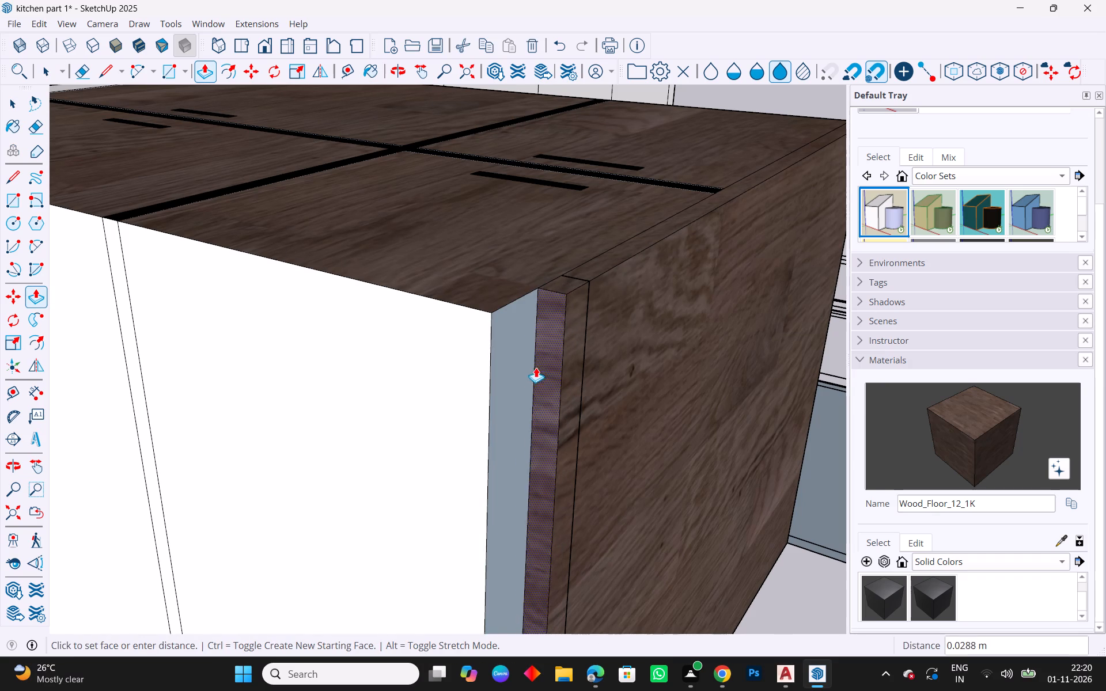
drag(536, 367, 490, 308)
key(Escape)
key(space)
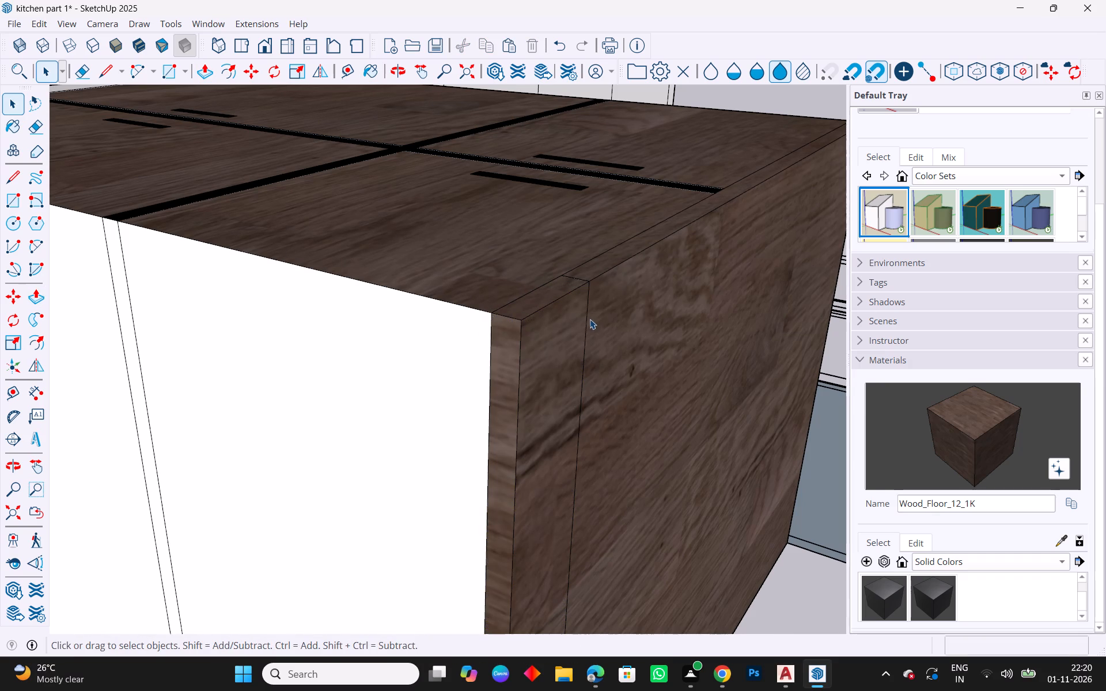
Delete the leftover seam edges across the underside and front lip of the extended bottom panel.
click(590, 320)
click(586, 325)
key(Delete)
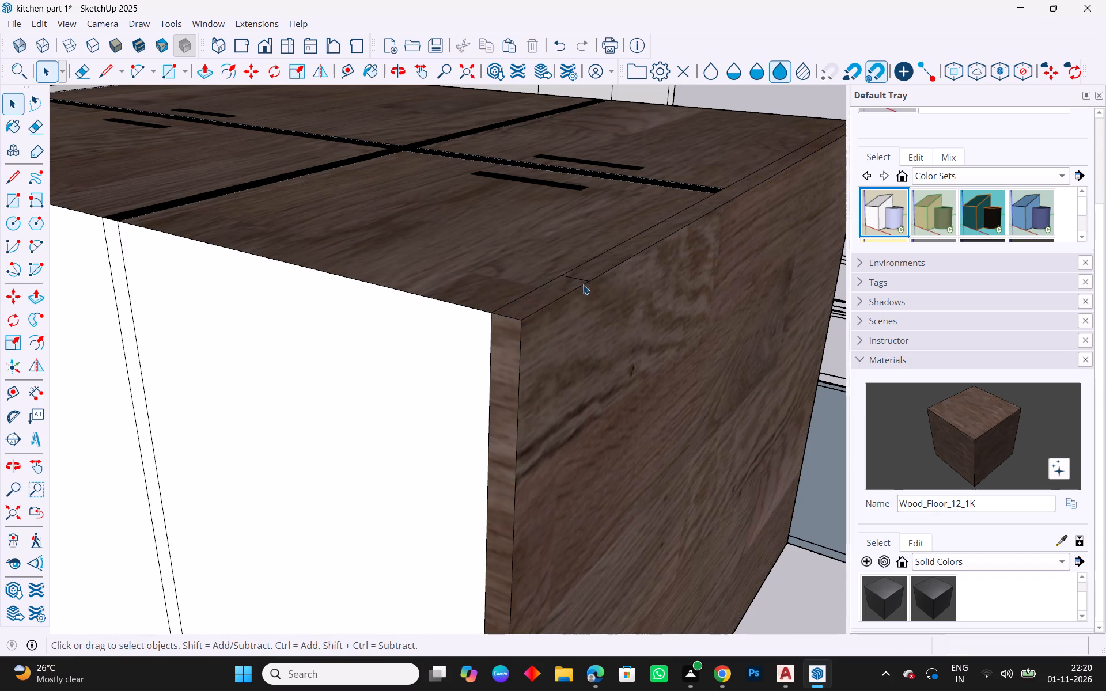
click(575, 280)
key(Delete)
Sample Wood_Floor_12_1K from the fronts and paint the cabinet's white wall-side faces, including the thin divider strip.
scroll(535, 282, down, 12)
middle_drag(476, 461, 608, 458)
click(1059, 539)
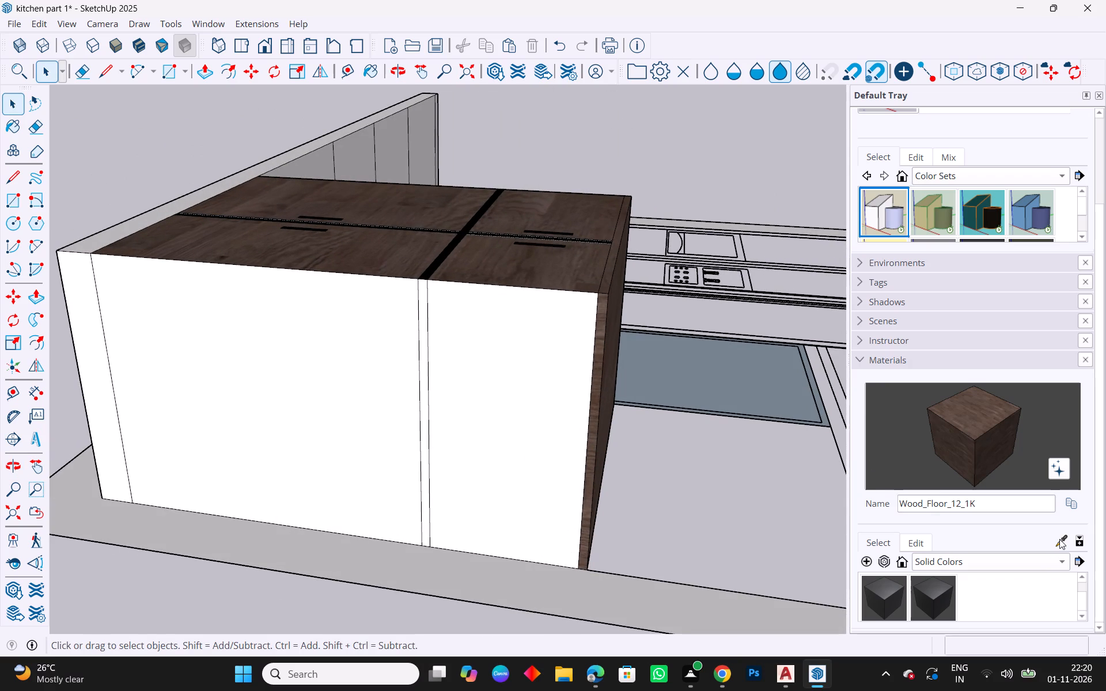
click(547, 254)
click(521, 351)
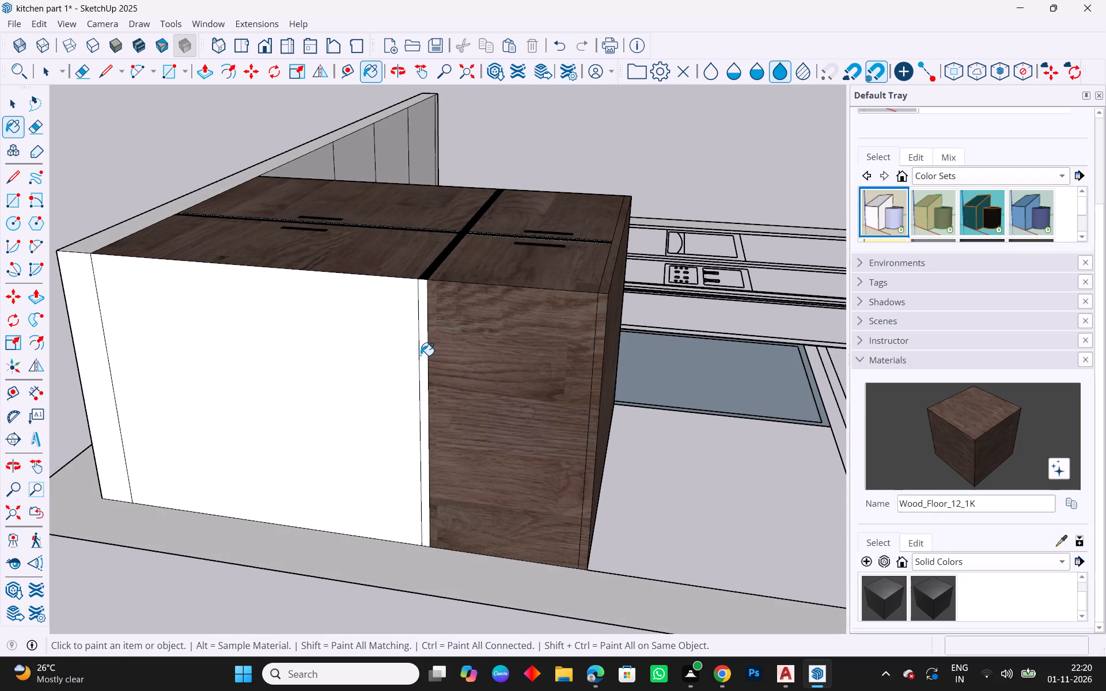
click(422, 356)
click(396, 363)
Paint the long top panel's front edge, near end face and outer face with Wood_Floor_12_1K, leaving the surrounding wall frame white.
scroll(306, 376, down, 3)
middle_drag(97, 349, 301, 413)
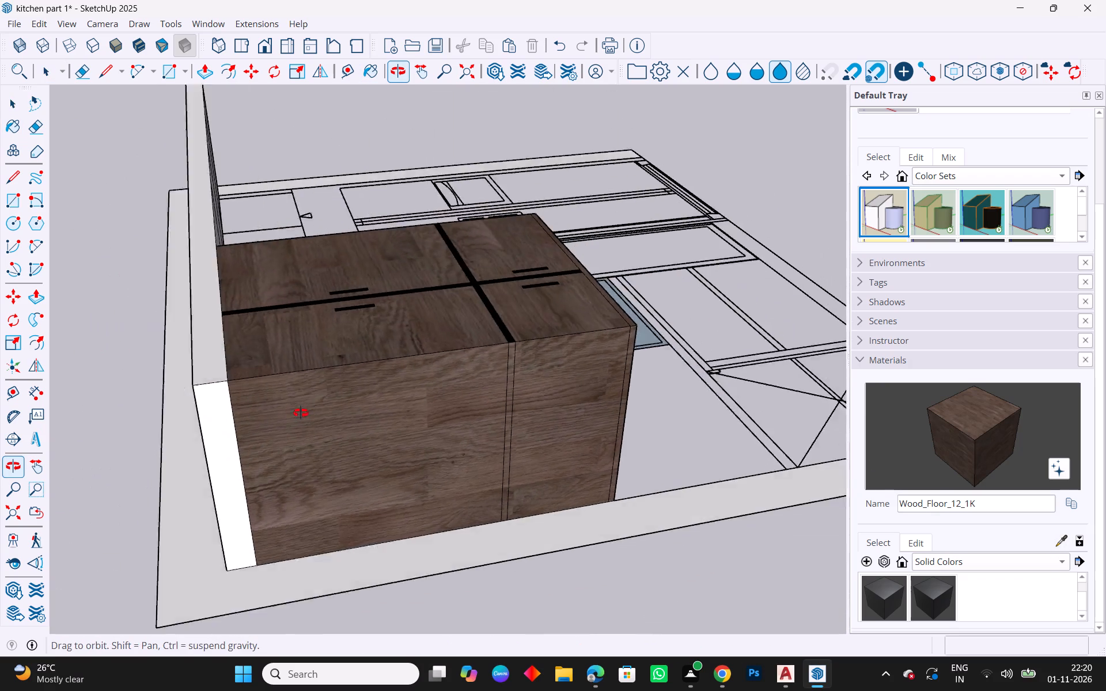
middle_drag(301, 413, 322, 422)
click(240, 380)
click(249, 457)
click(210, 446)
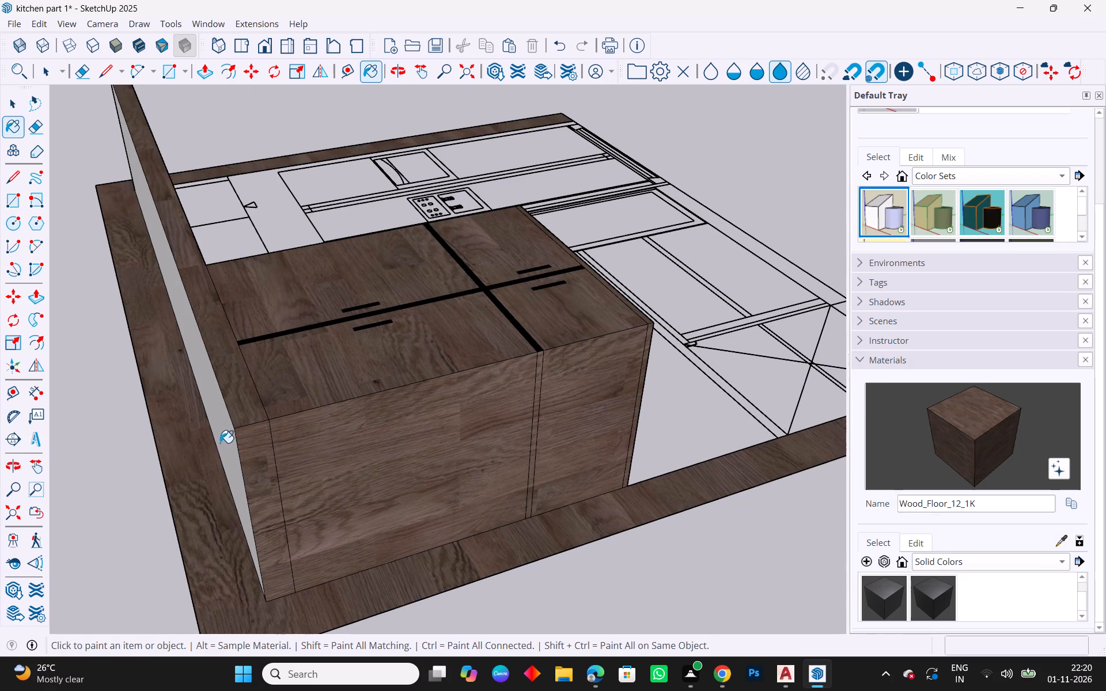
key(ctrl+z)
click(226, 431)
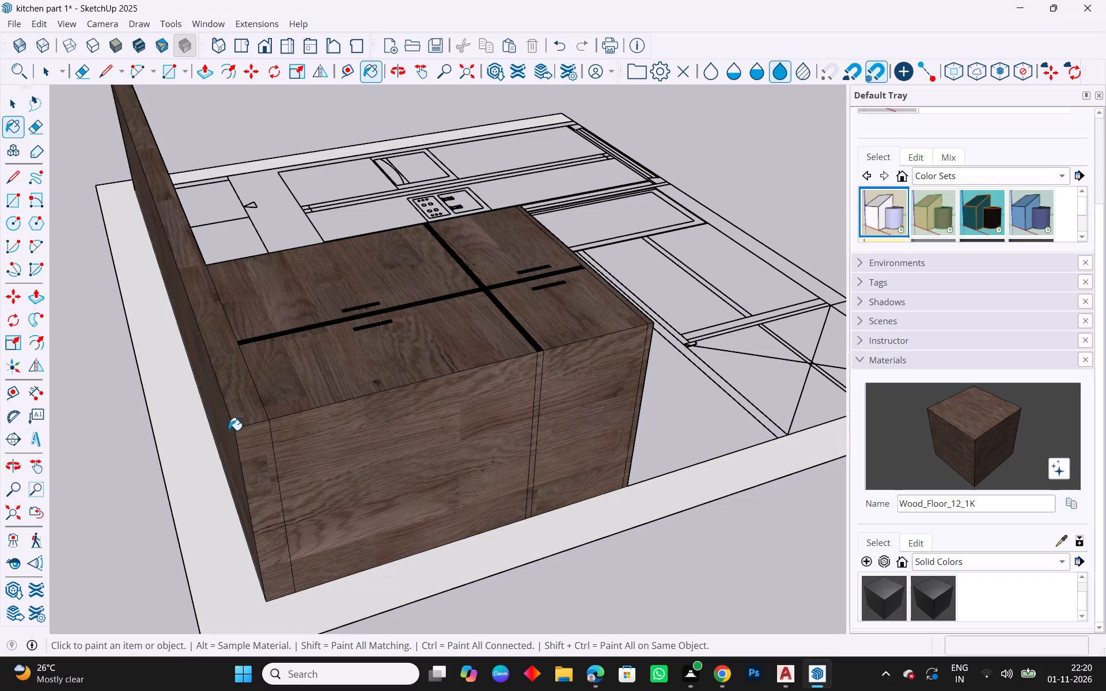
Paint the far end face of the long top panel with Wood_Floor_12_1K.
middle_drag(244, 420, 546, 330)
scroll(537, 333, down, 12)
middle_drag(349, 424, 791, 320)
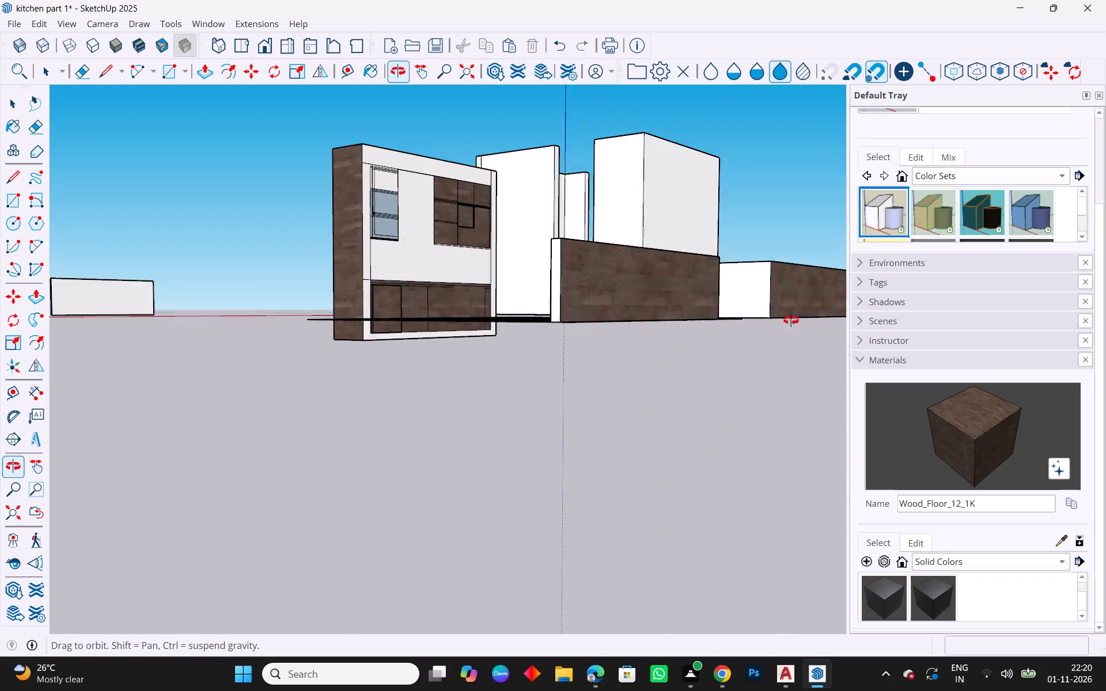
middle_drag(791, 320, 798, 319)
scroll(696, 257, up, 4)
scroll(501, 259, up, 7)
click(503, 265)
scroll(522, 320, down, 2)
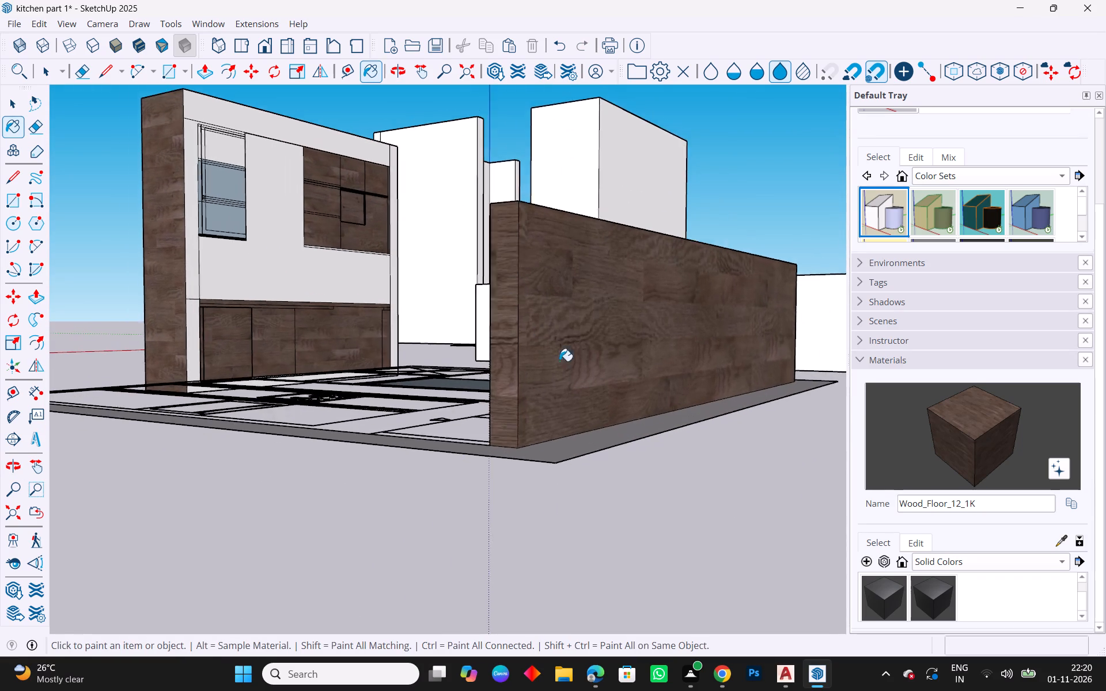
scroll(559, 361, down, 6)
middle_drag(385, 458, 797, 561)
scroll(444, 317, down, 9)
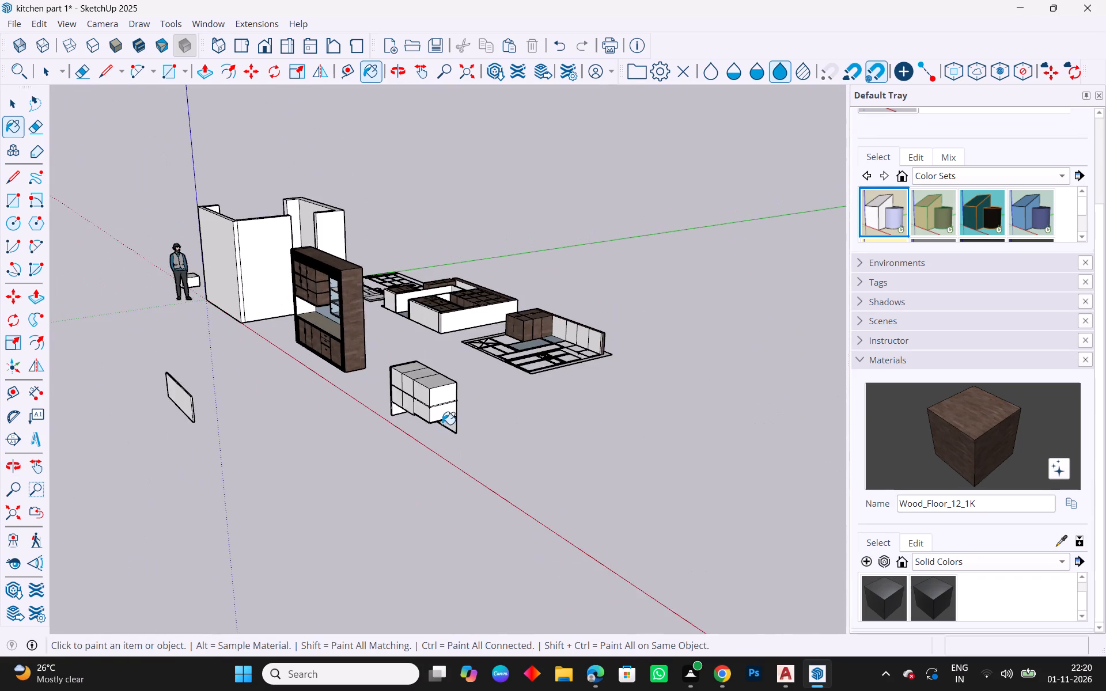
Examine the refrigerator-wall elevation and the neighbouring wood-finished kitchen units from several angles.
middle_drag(443, 424, 794, 549)
scroll(523, 217, up, 5)
scroll(555, 328, up, 4)
middle_drag(632, 305, 640, 363)
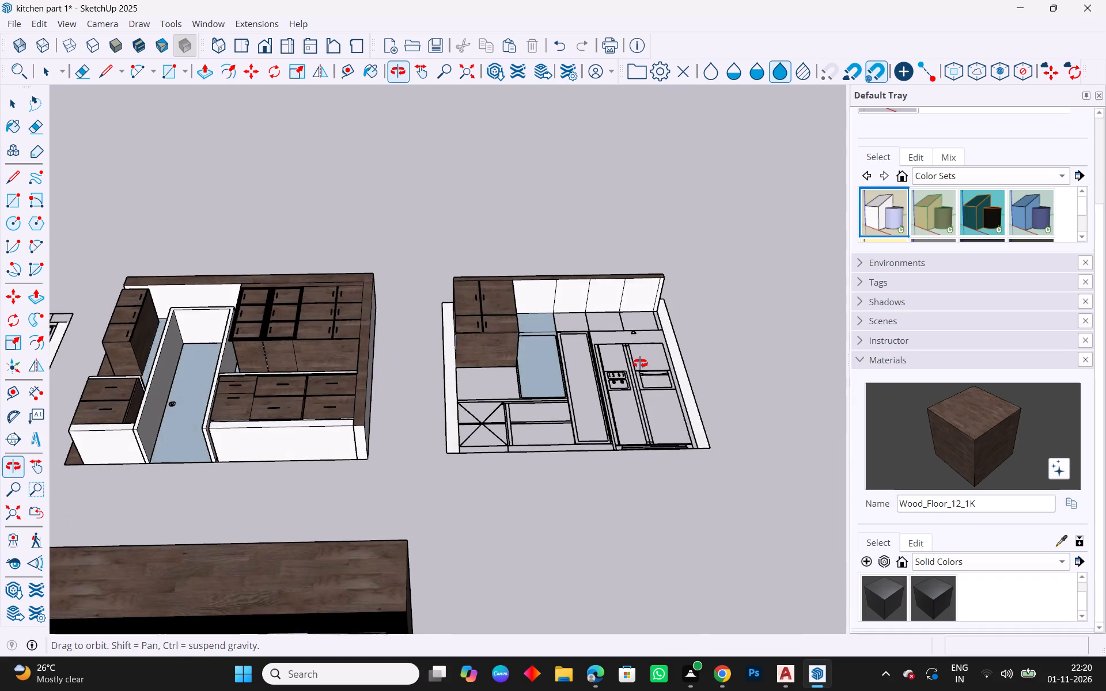
middle_drag(640, 363, 648, 380)
scroll(372, 345, up, 9)
middle_drag(440, 340, 708, 246)
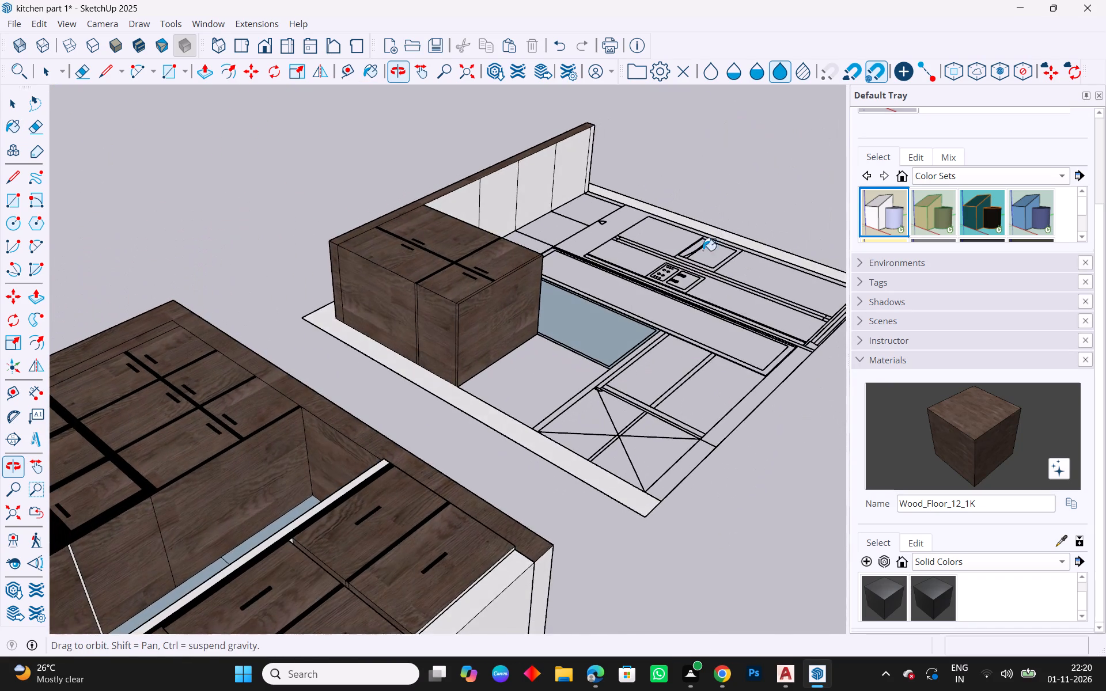
middle_drag(537, 223, 457, 417)
scroll(459, 179, down, 4)
middle_drag(488, 271, 238, 382)
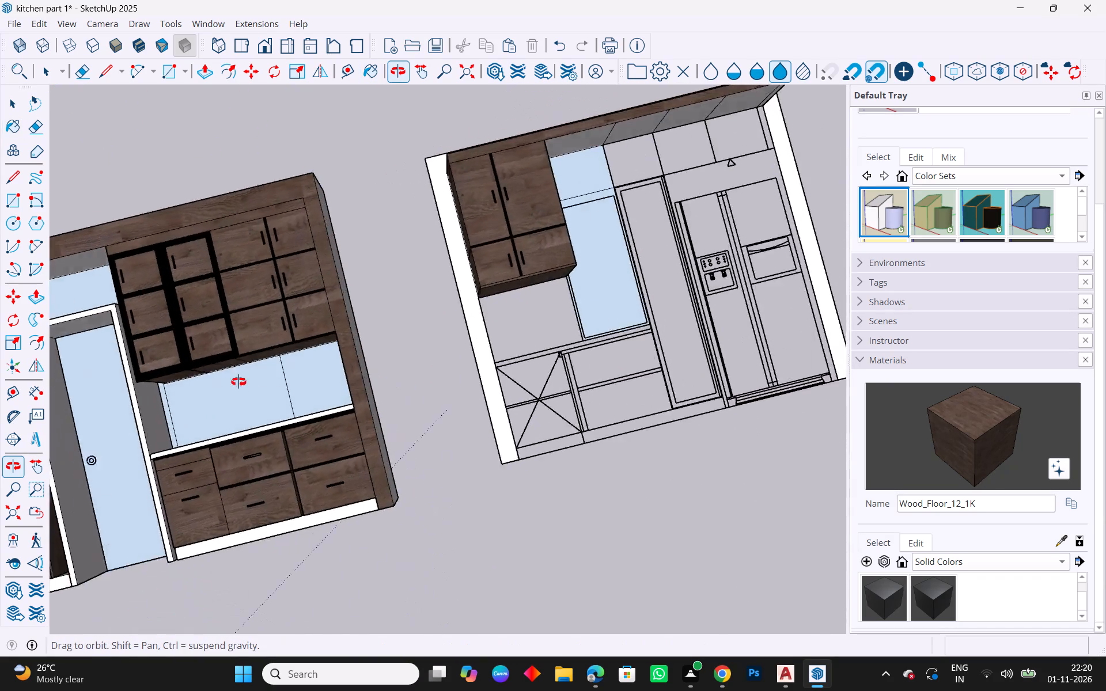
middle_drag(238, 382, 88, 339)
scroll(464, 122, down, 4)
middle_drag(607, 314, 665, 326)
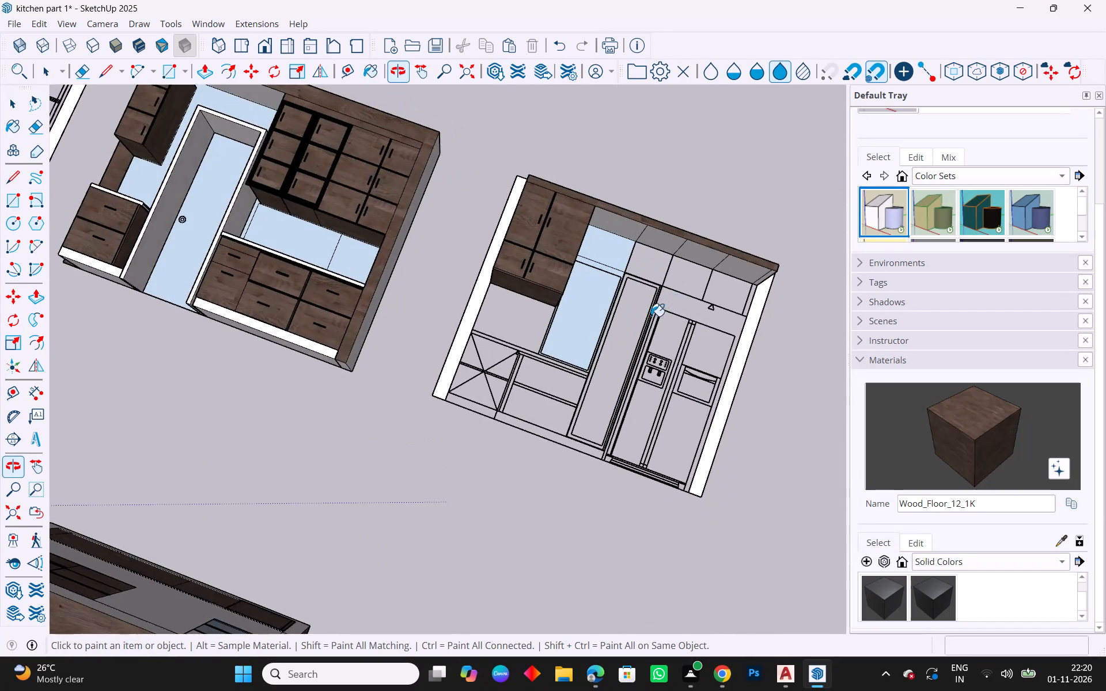
scroll(639, 321, up, 9)
key(Escape)
key(space)
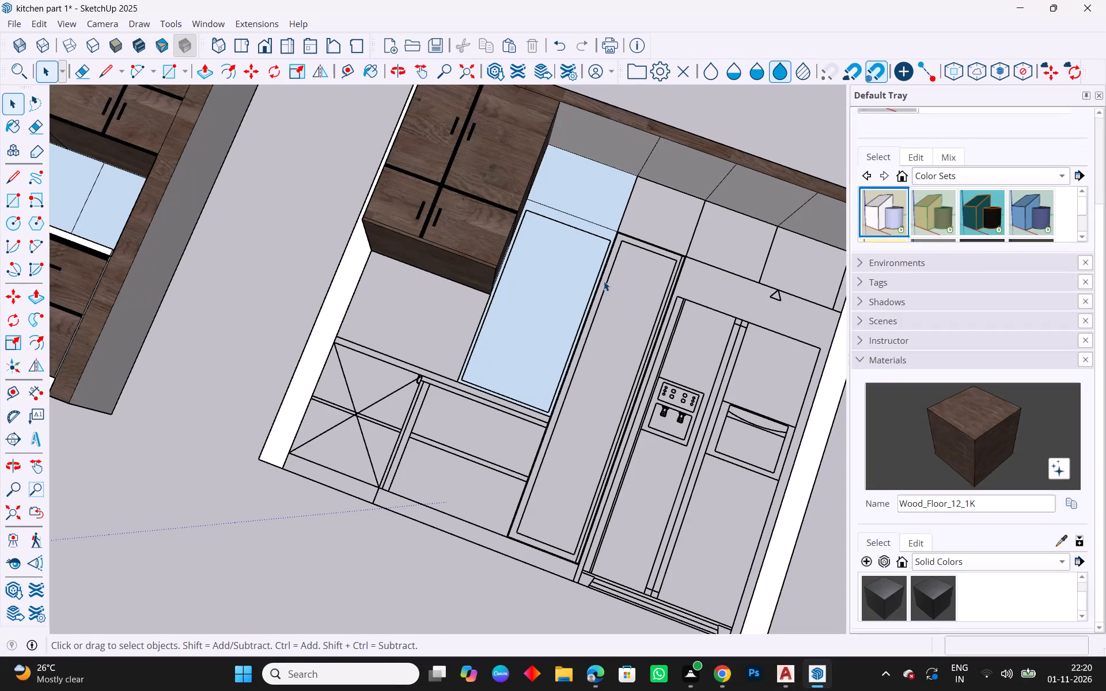
scroll(584, 179, down, 12)
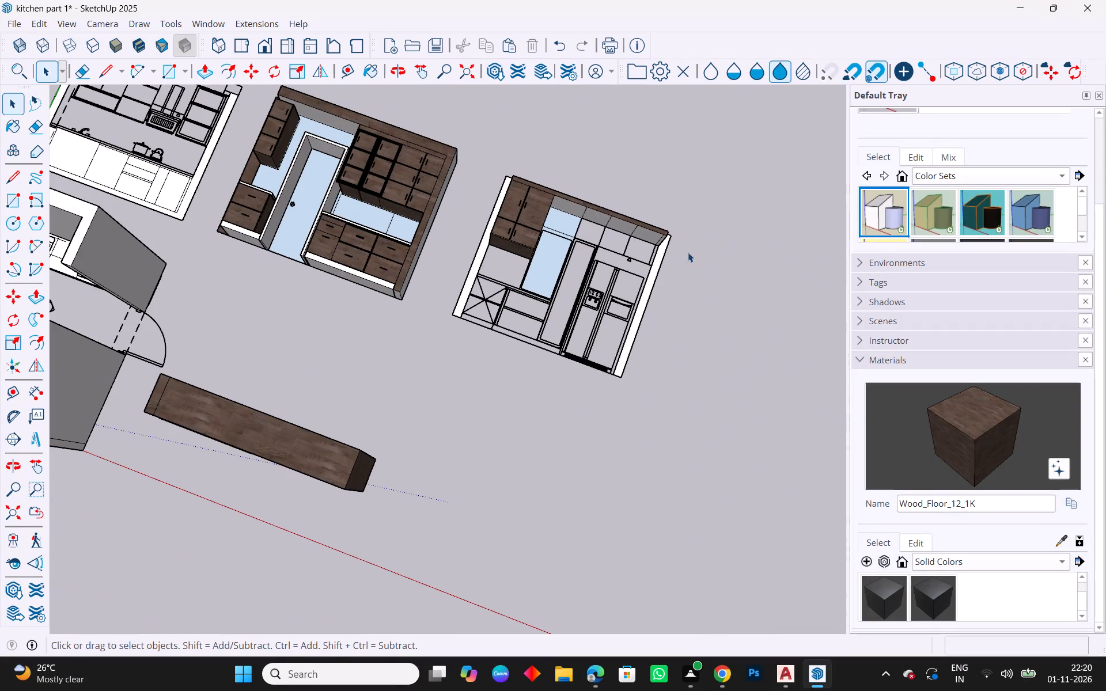
scroll(394, 245, up, 4)
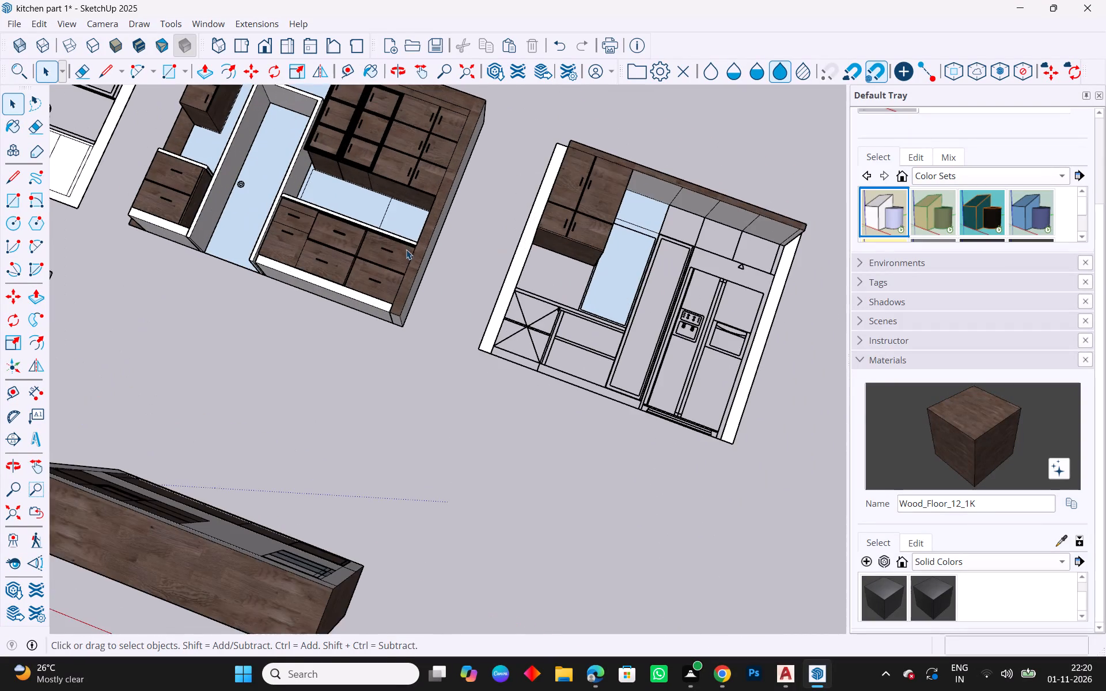
Copy the whole refrigerator-wall elevation with its wood cabinet and place the duplicate on the open side beside the original.
scroll(313, 197, down, 4)
drag(718, 161, 450, 417)
drag(685, 462, 444, 143)
key(ctrl+c)
scroll(459, 326, down, 4)
key(ctrl+v)
click(607, 379)
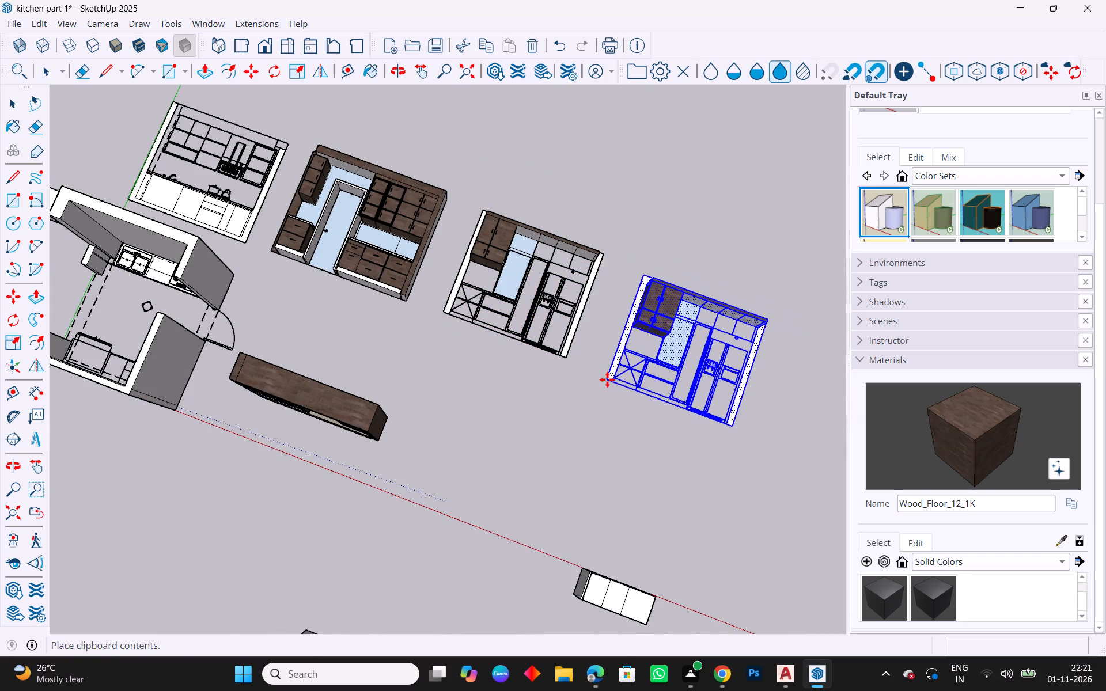
key(Escape)
Delete the light-blue face above the framed blue panel in the copied refrigerator-wall elevation.
scroll(605, 251, down, 4)
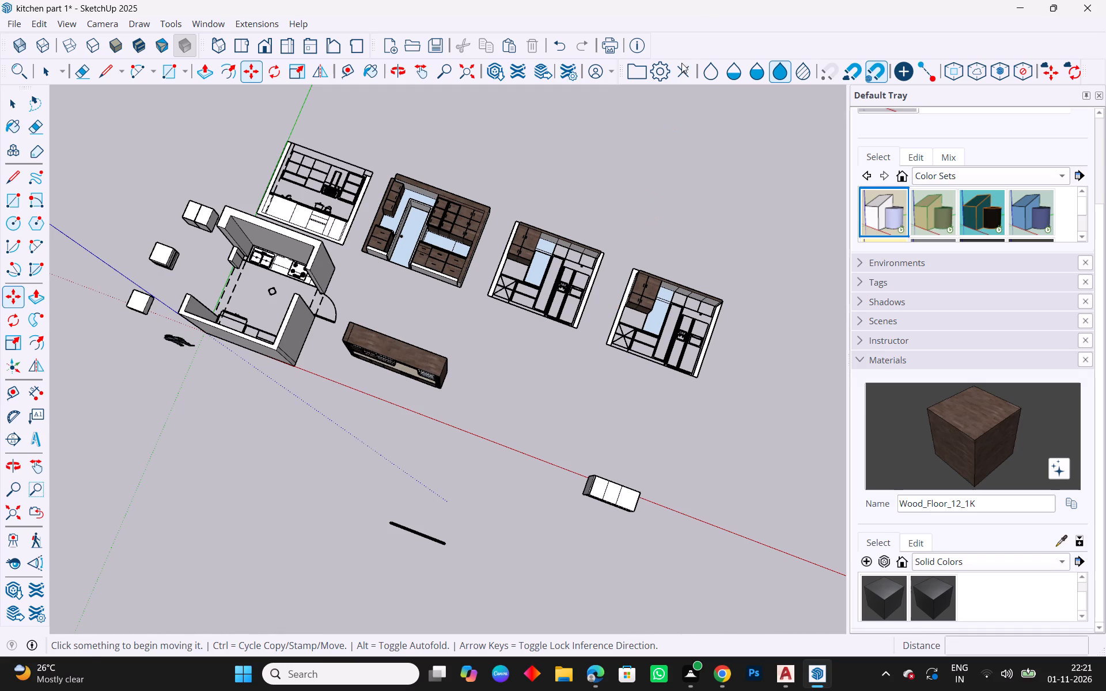
scroll(774, 297, up, 7)
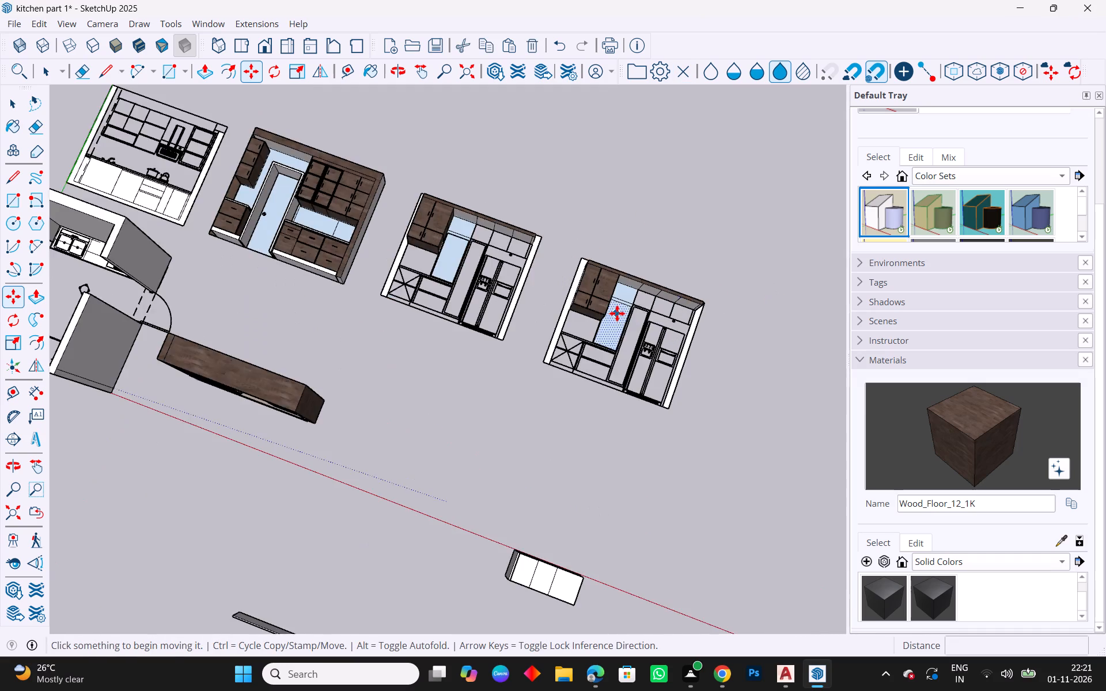
scroll(617, 313, up, 2)
key(Escape)
key(space)
middle_drag(667, 345, 652, 232)
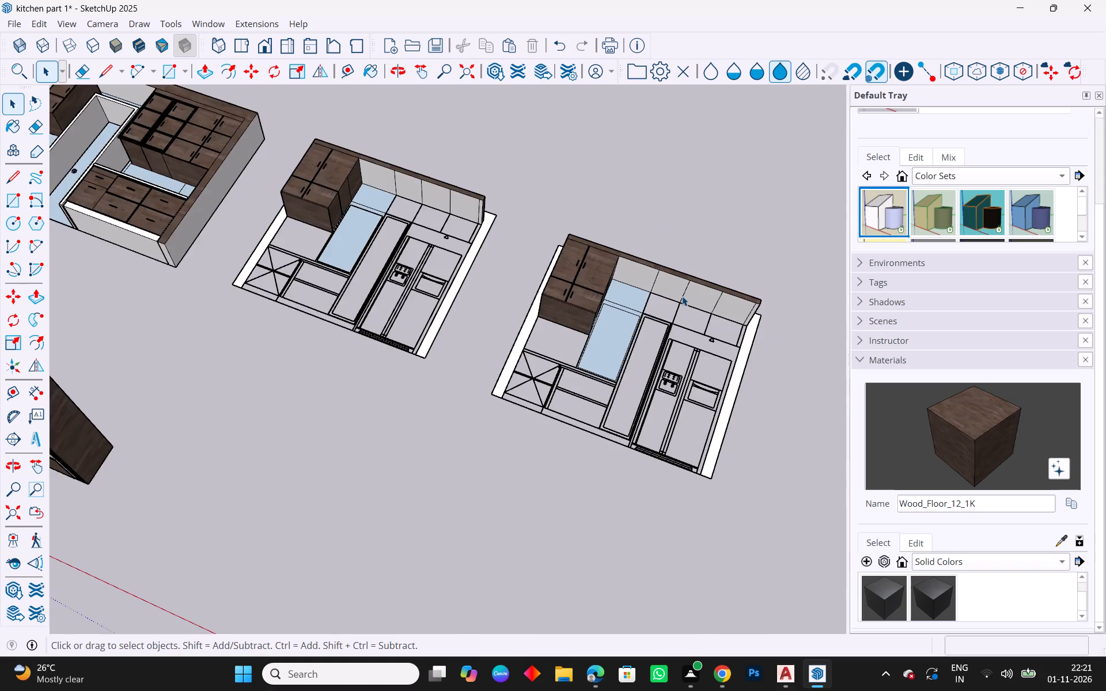
scroll(682, 296, up, 10)
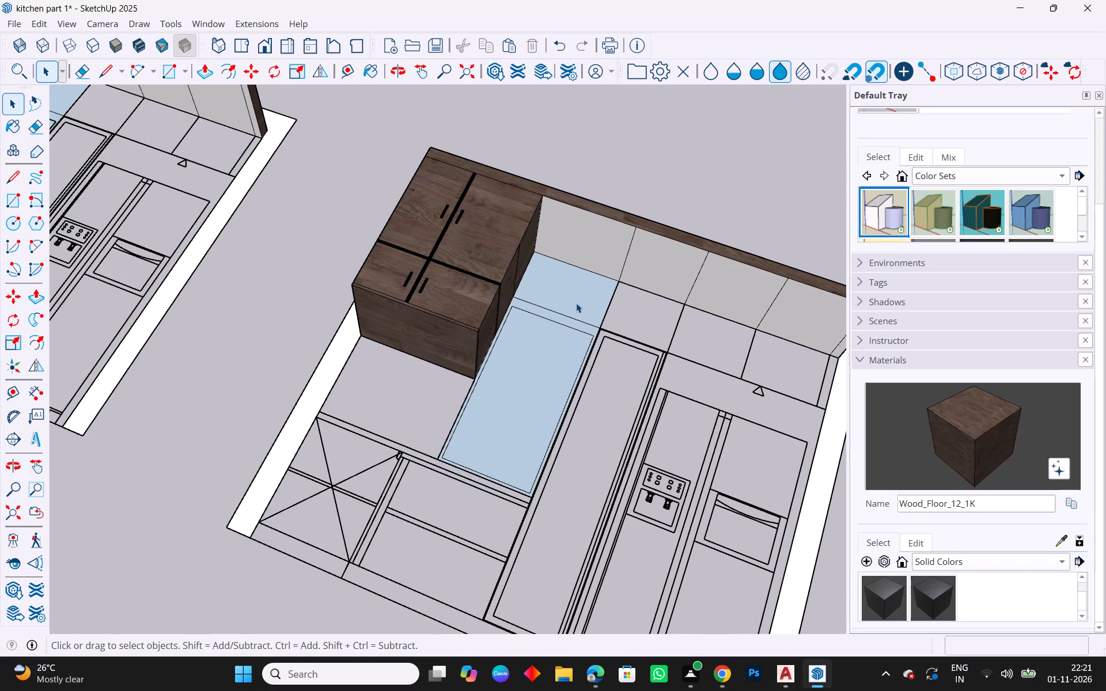
click(575, 302)
key(Delete)
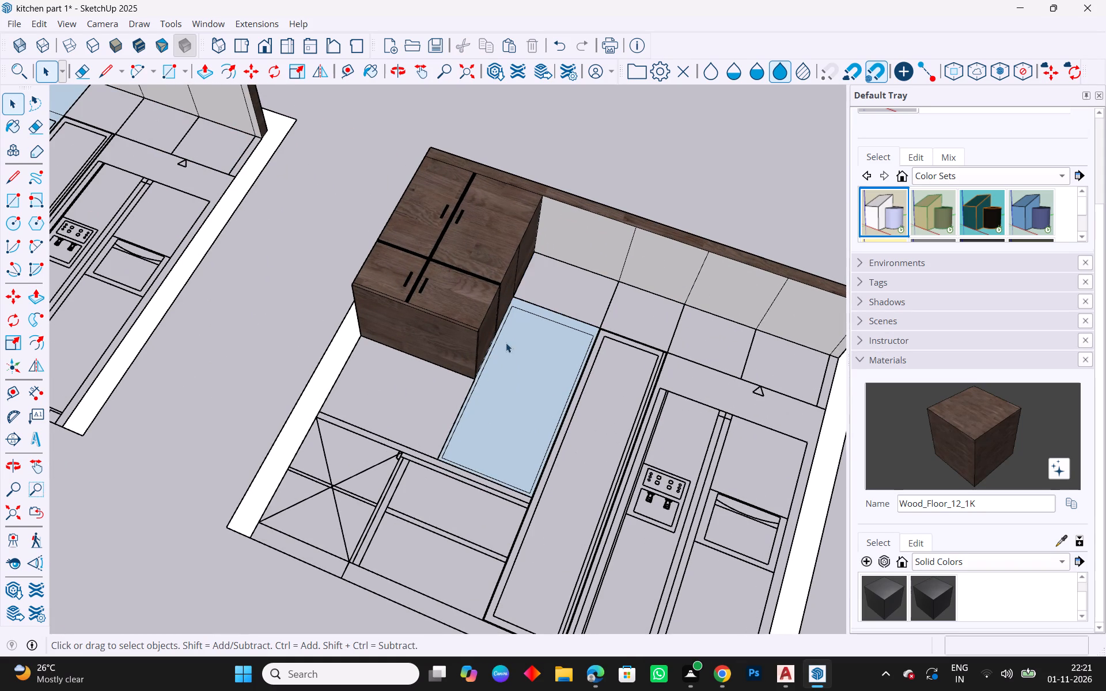
key(Escape)
click(528, 391)
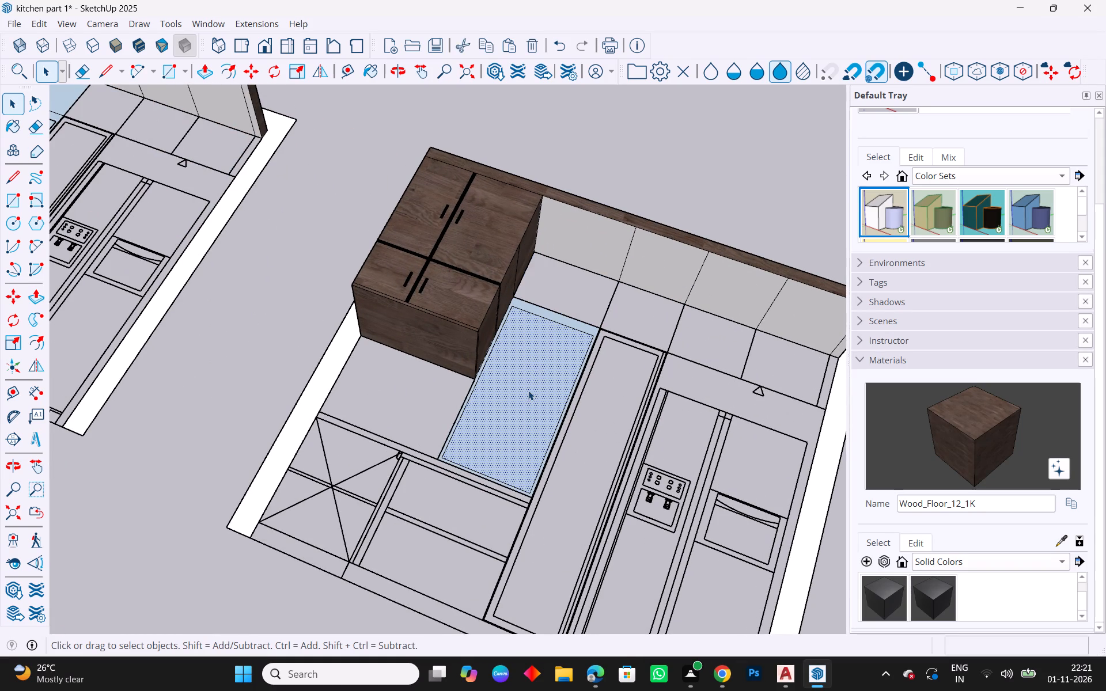
key(Escape)
Delete the crossing diagonal lines in the base cabinet compartments beside the white wall strip, including the small remnants inside the middle rail.
middle_drag(531, 505, 752, 526)
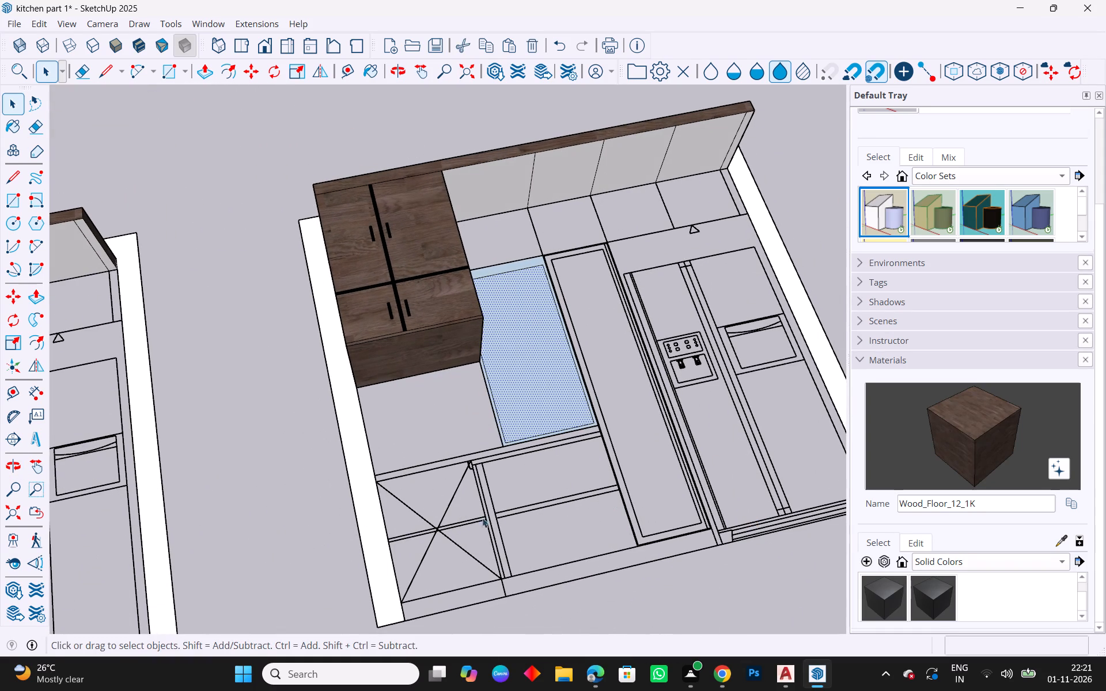
scroll(437, 523, up, 9)
drag(475, 480, 335, 487)
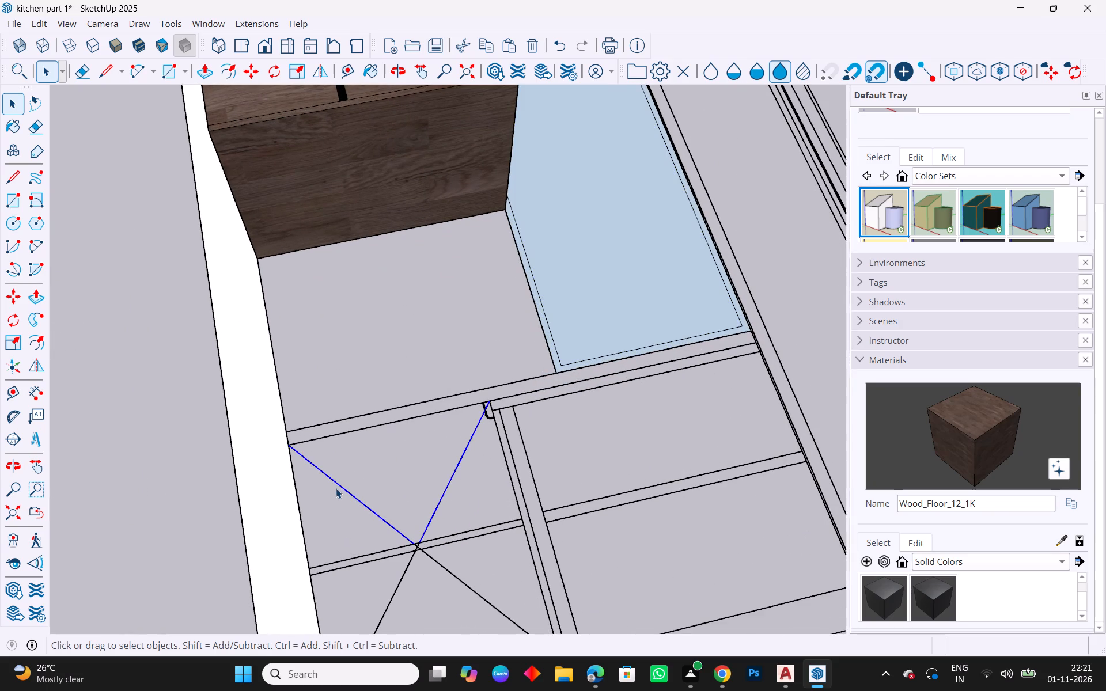
key(Delete)
scroll(380, 367, down, 5)
scroll(422, 505, up, 4)
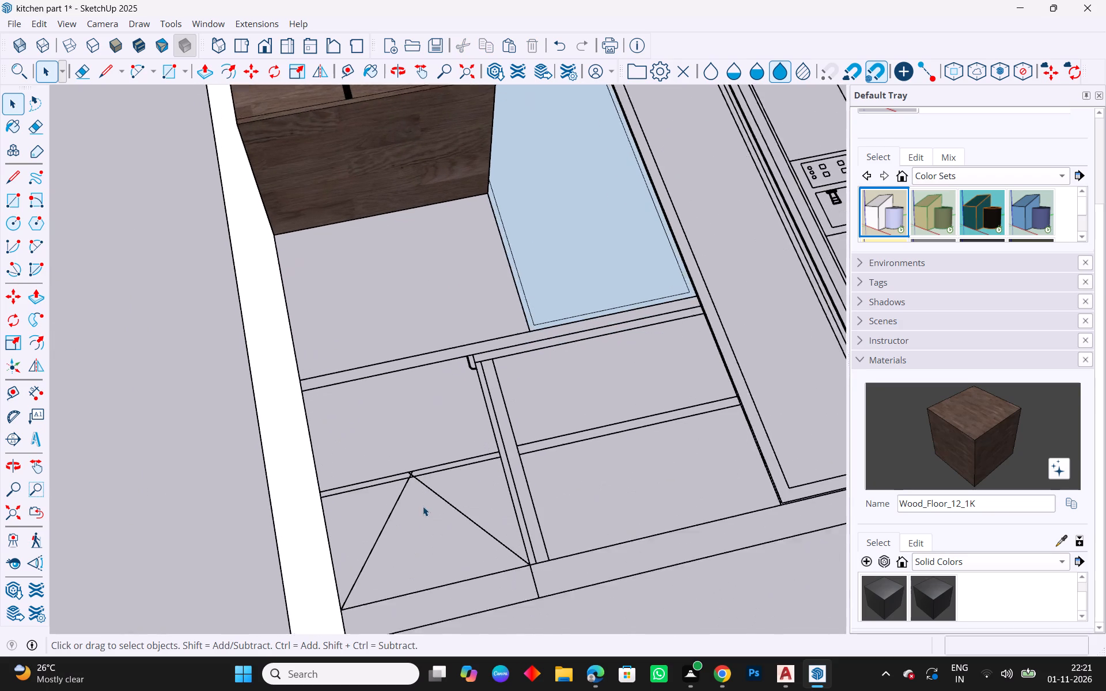
drag(453, 497, 393, 515)
key(Delete)
scroll(408, 489, up, 3)
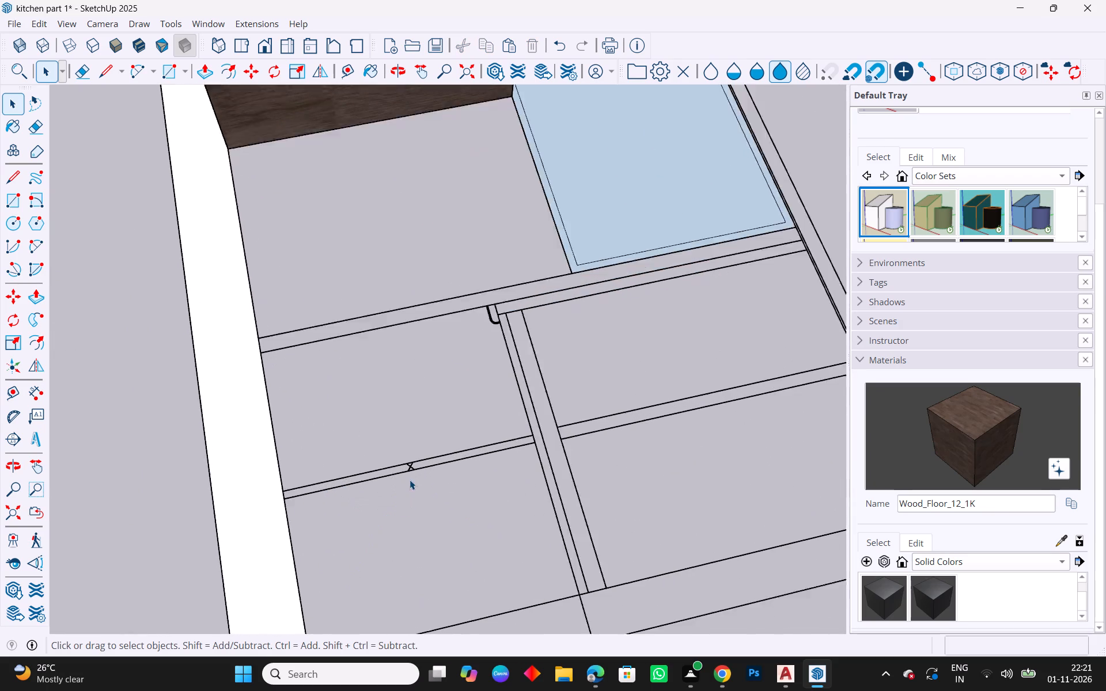
scroll(410, 480, up, 17)
drag(421, 447, 391, 451)
key(Delete)
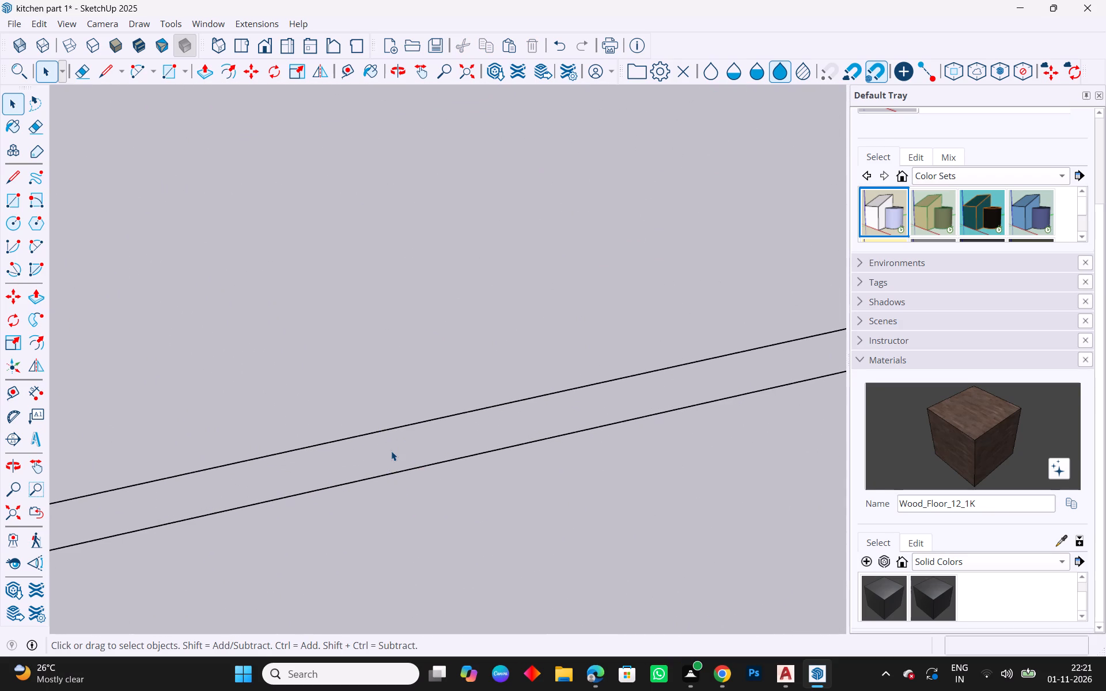
Draw a rectangle over the upper base cabinet compartment, from the middle rail at the white wall strip to the countertop strip at the divider.
scroll(474, 431, down, 13)
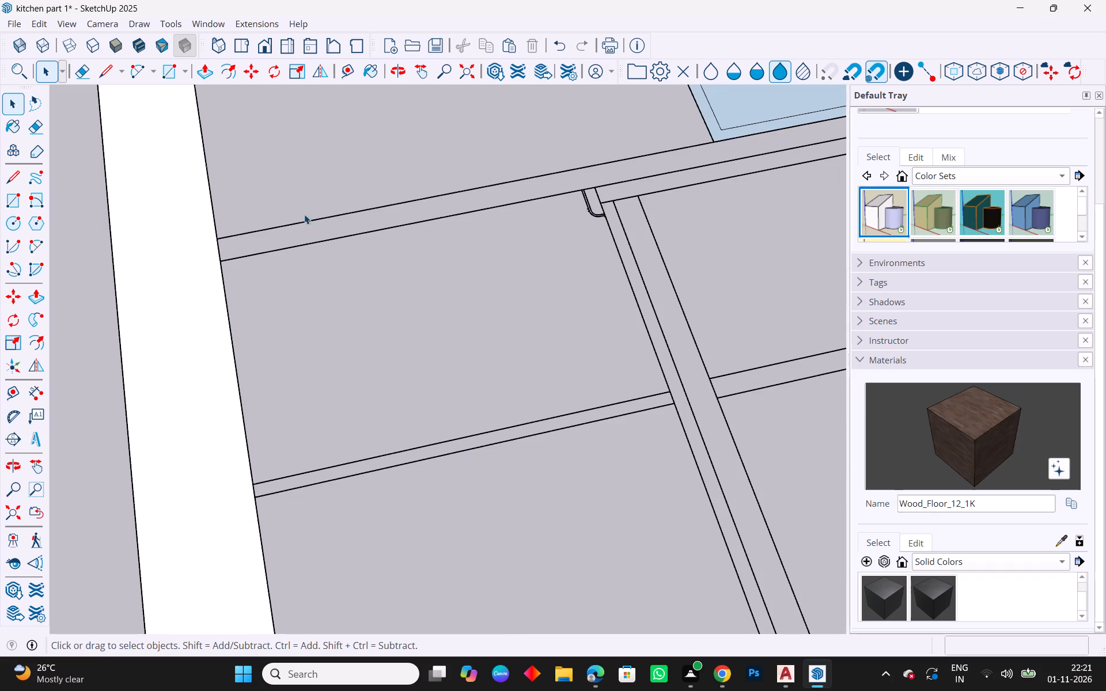
middle_drag(415, 514, 230, 519)
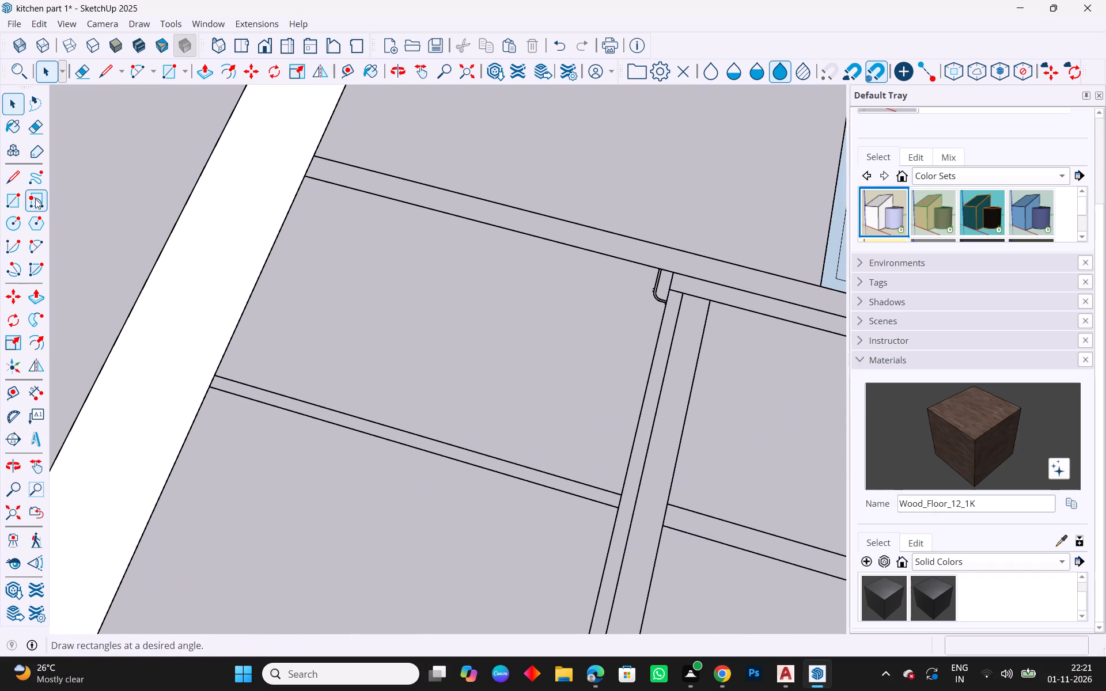
click(10, 207)
click(215, 373)
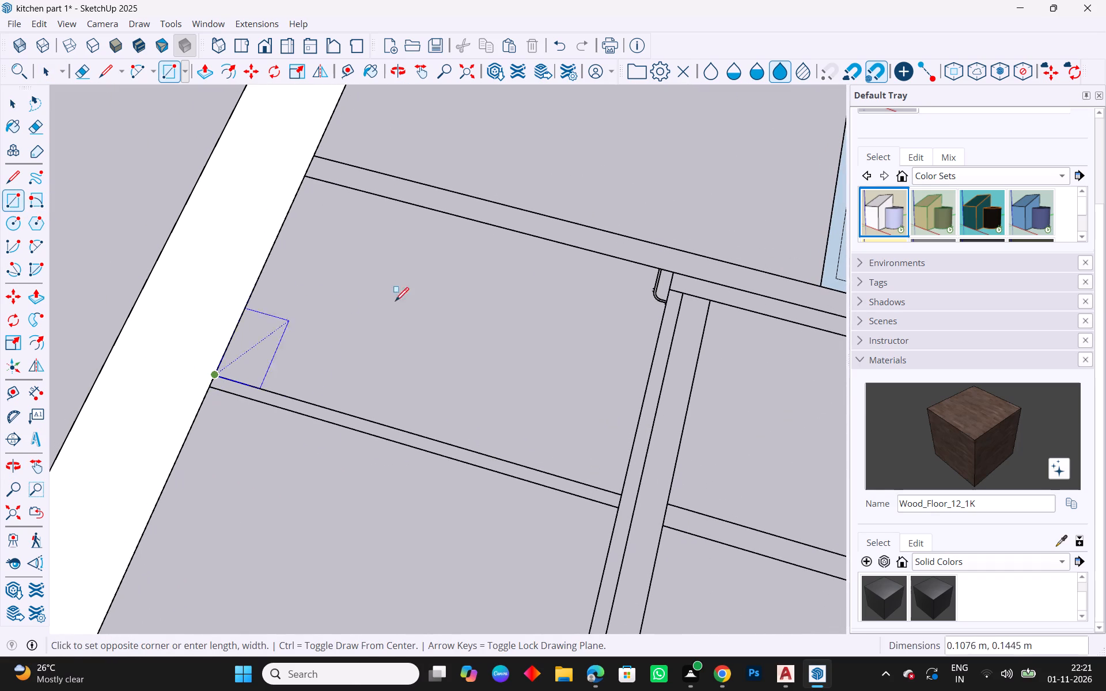
click(677, 272)
key(grave)
key(Escape)
key(Escape)
key(Escape)
key(Escape)
key(Escape)
key(Escape)
key(Escape)
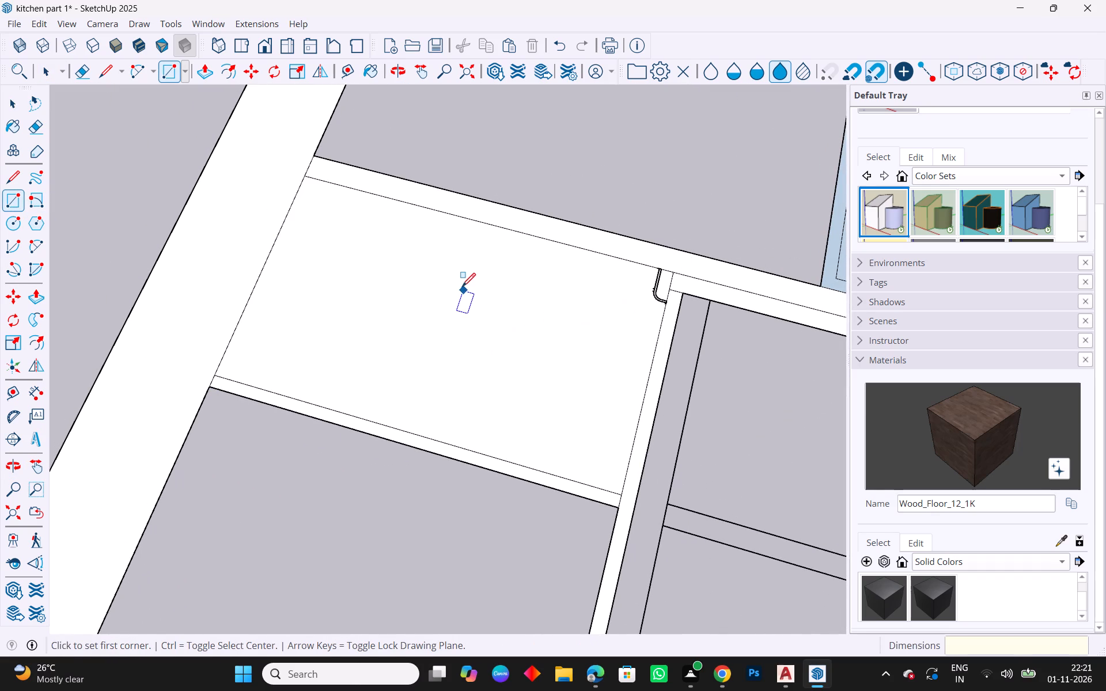
Extrude the upper base cabinet compartment face 600 mm outward.
key(space)
click(453, 310)
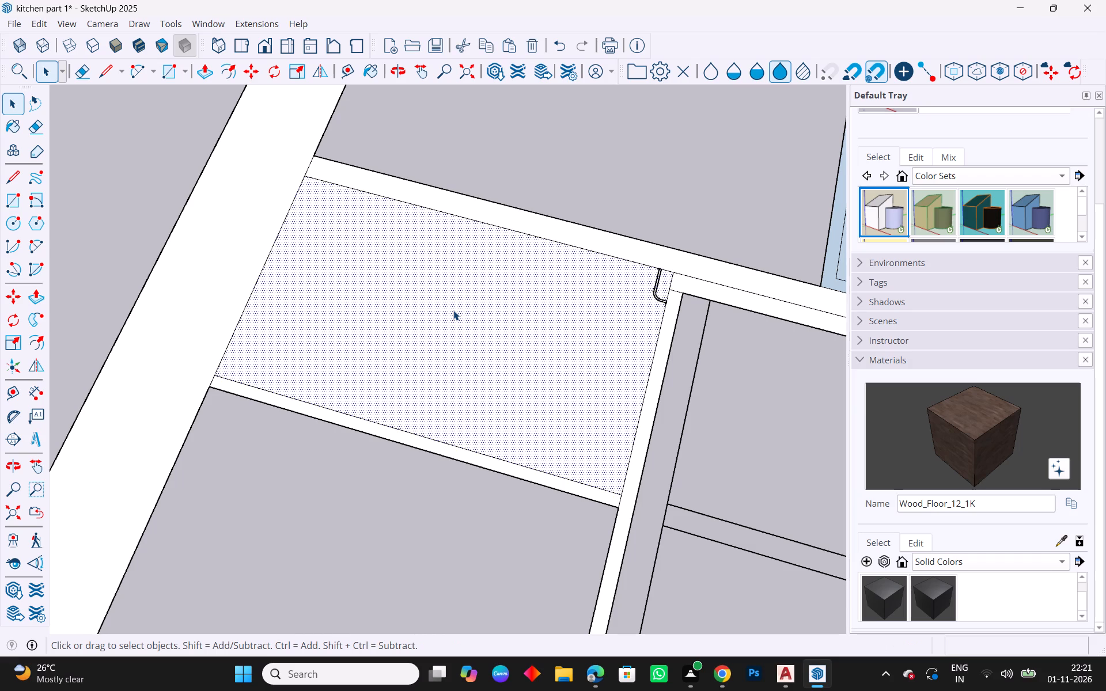
key(p)
drag(452, 310, 450, 282)
text(600mm)
key(Return)
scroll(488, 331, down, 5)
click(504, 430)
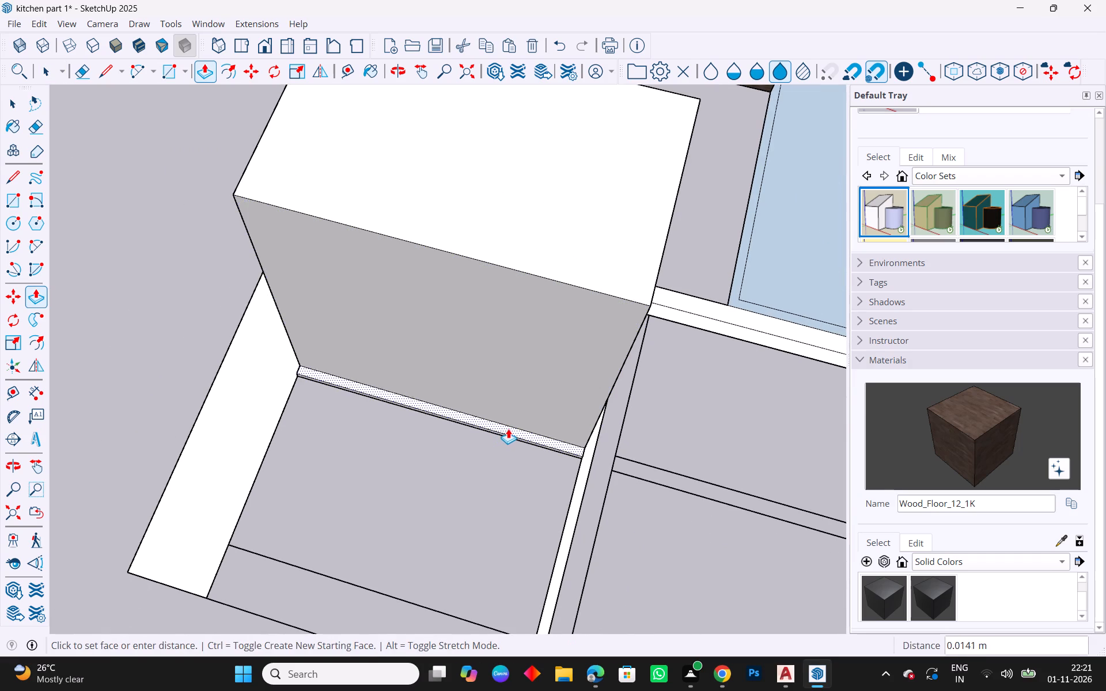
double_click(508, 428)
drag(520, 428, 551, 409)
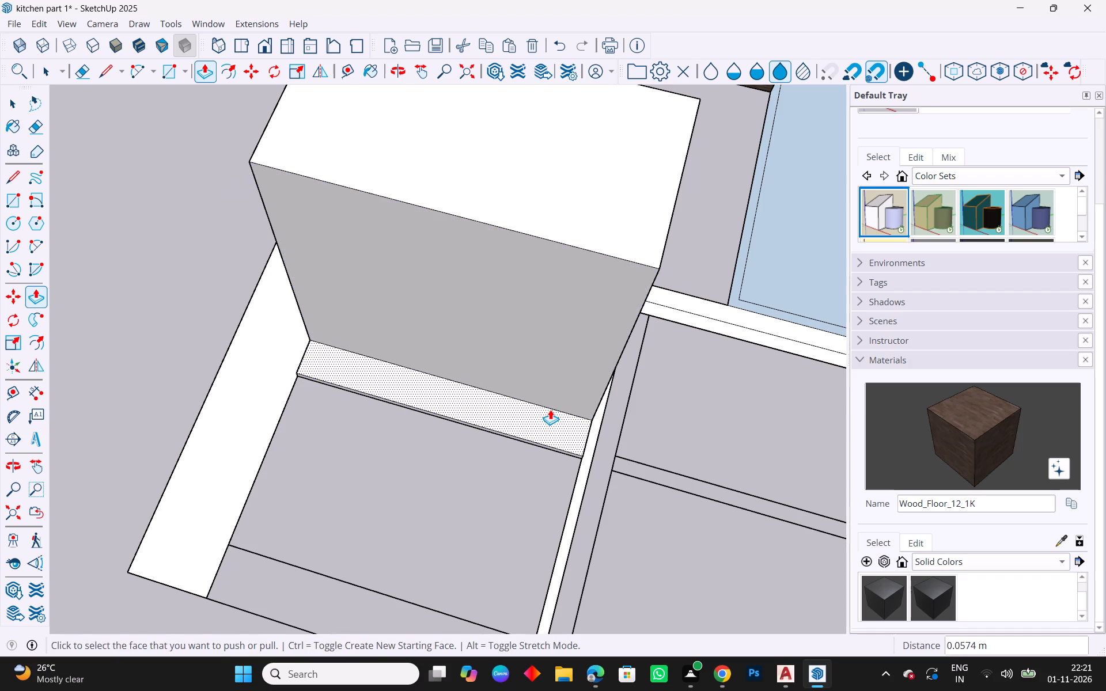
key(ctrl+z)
Pull the thin middle-rail strip along the extruded box's lower edge out until it is flush with the box's front face.
drag(540, 441, 635, 314)
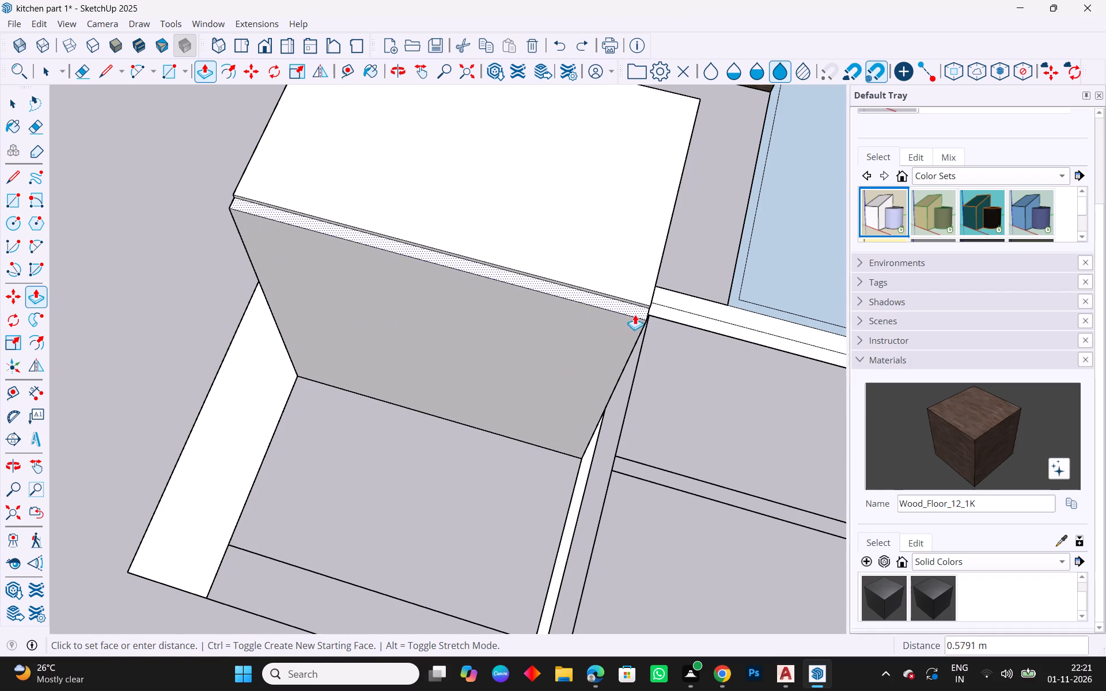
drag(635, 314, 641, 320)
middle_drag(468, 352, 475, 384)
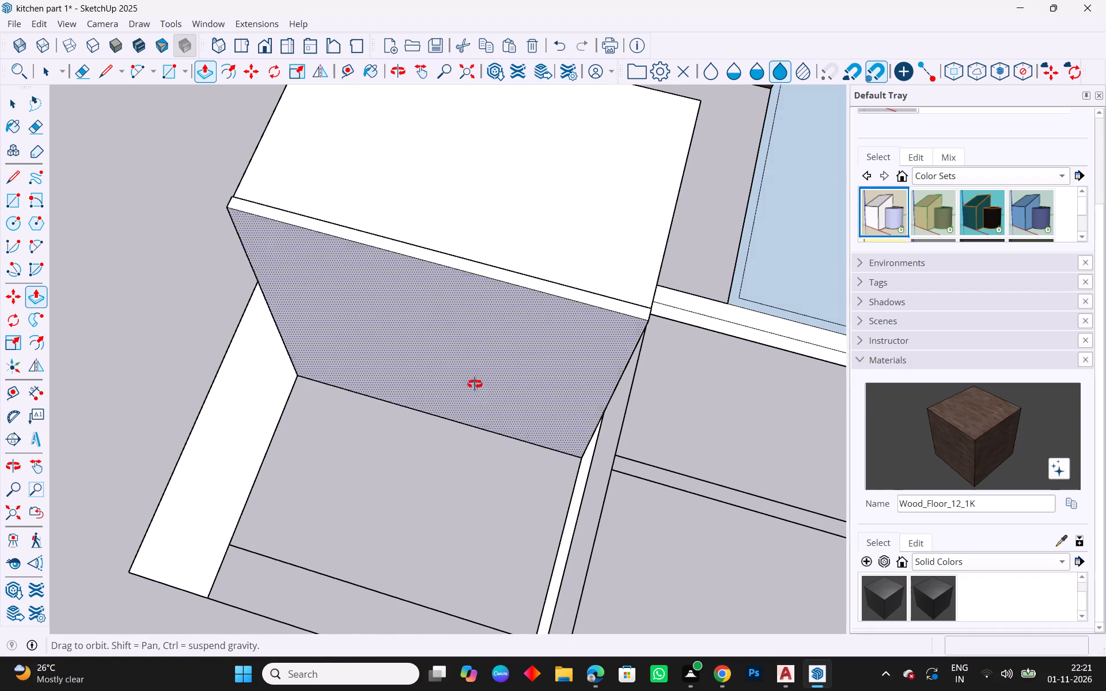
middle_drag(475, 384, 563, 533)
scroll(679, 510, up, 4)
scroll(637, 470, up, 5)
drag(555, 417, 558, 399)
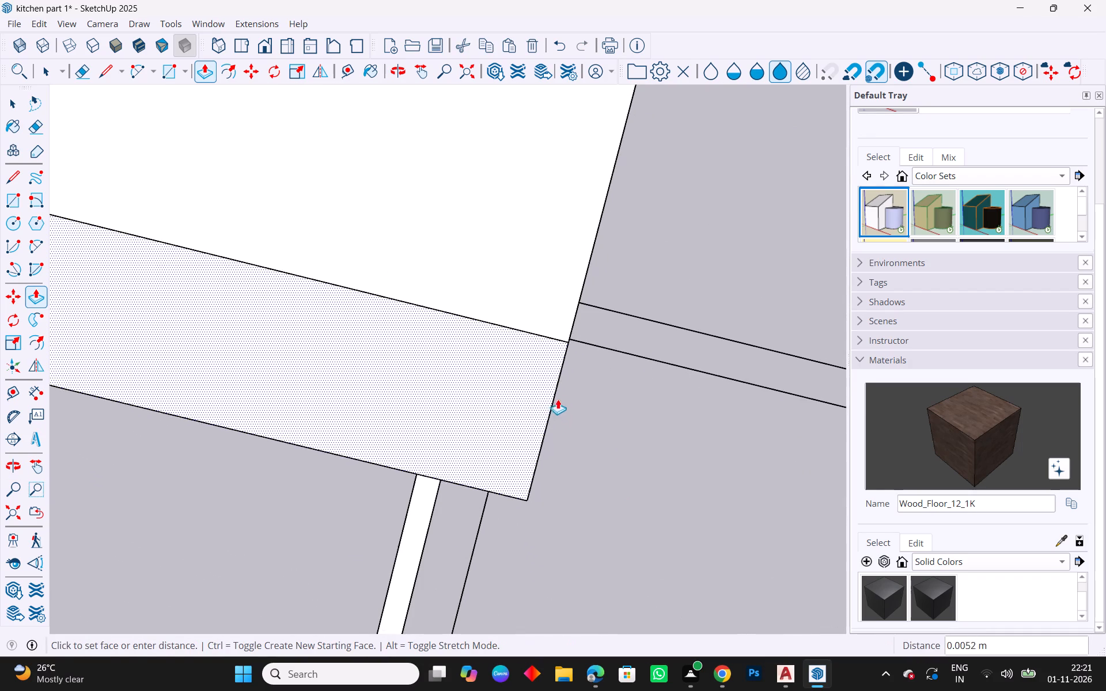
drag(558, 399, 568, 338)
scroll(457, 353, down, 13)
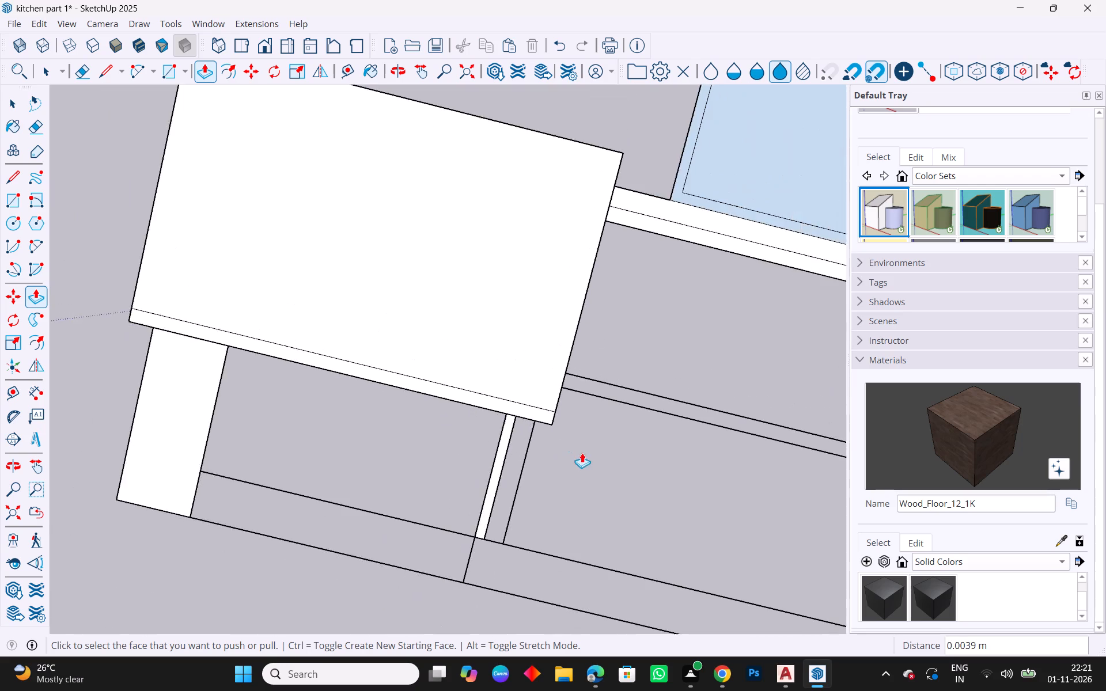
scroll(582, 453, down, 5)
Pull the narrow vertical divider strip beside the box out to the level of the box's front face.
middle_drag(209, 409, 513, 415)
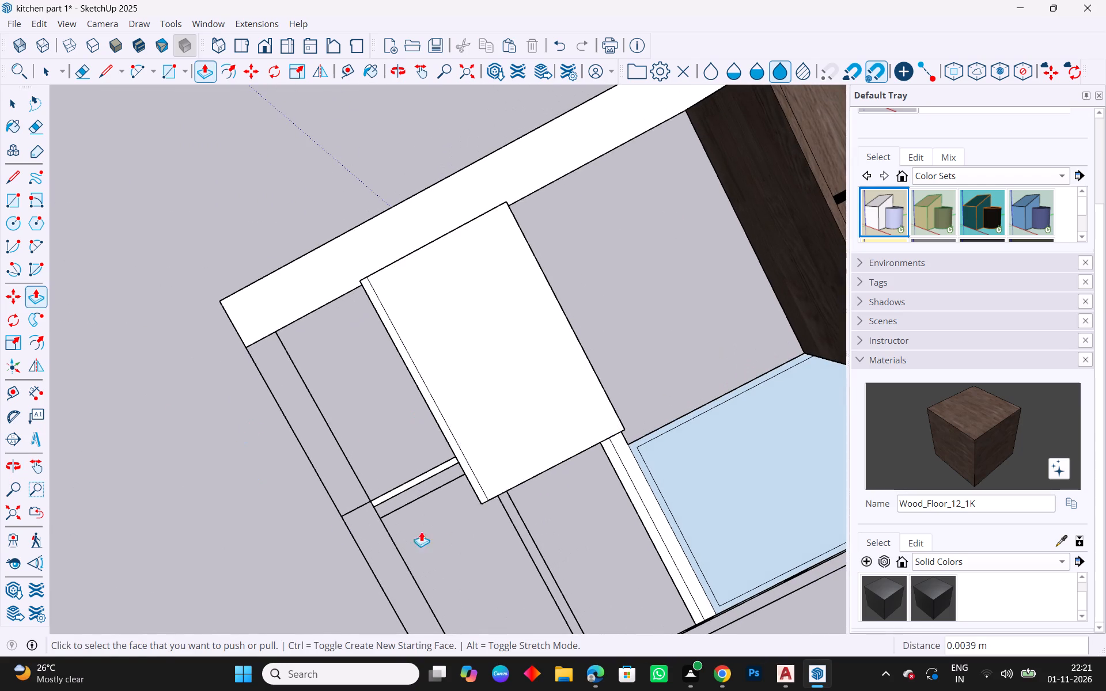
middle_drag(573, 479, 571, 312)
scroll(518, 511, up, 3)
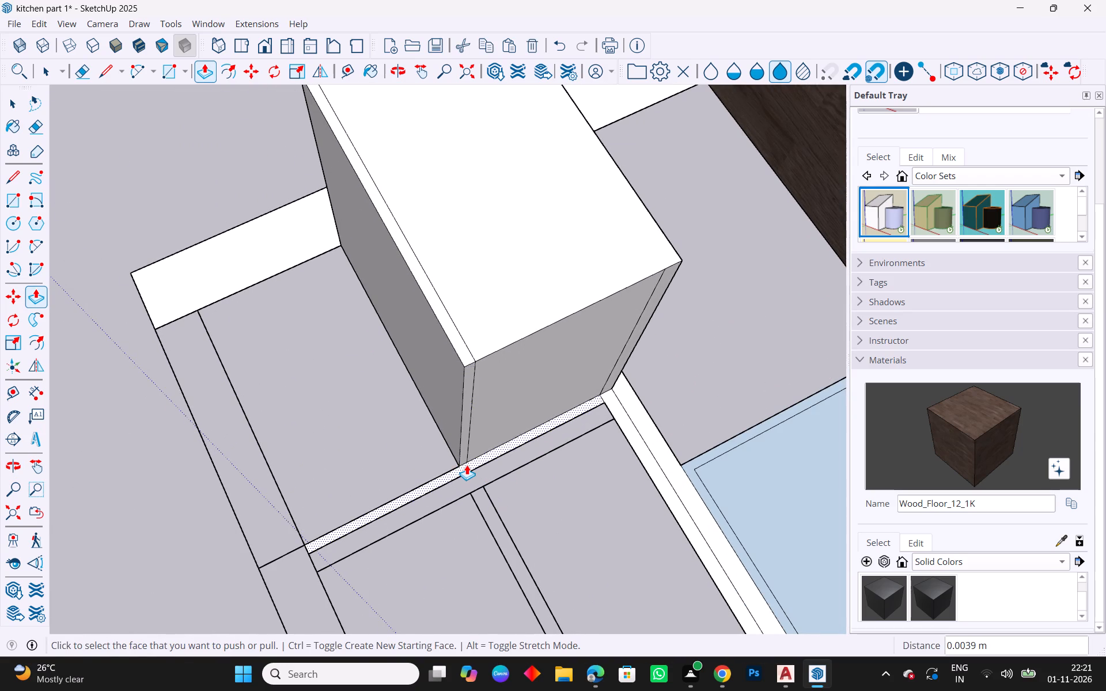
double_click(467, 465)
drag(486, 459, 486, 387)
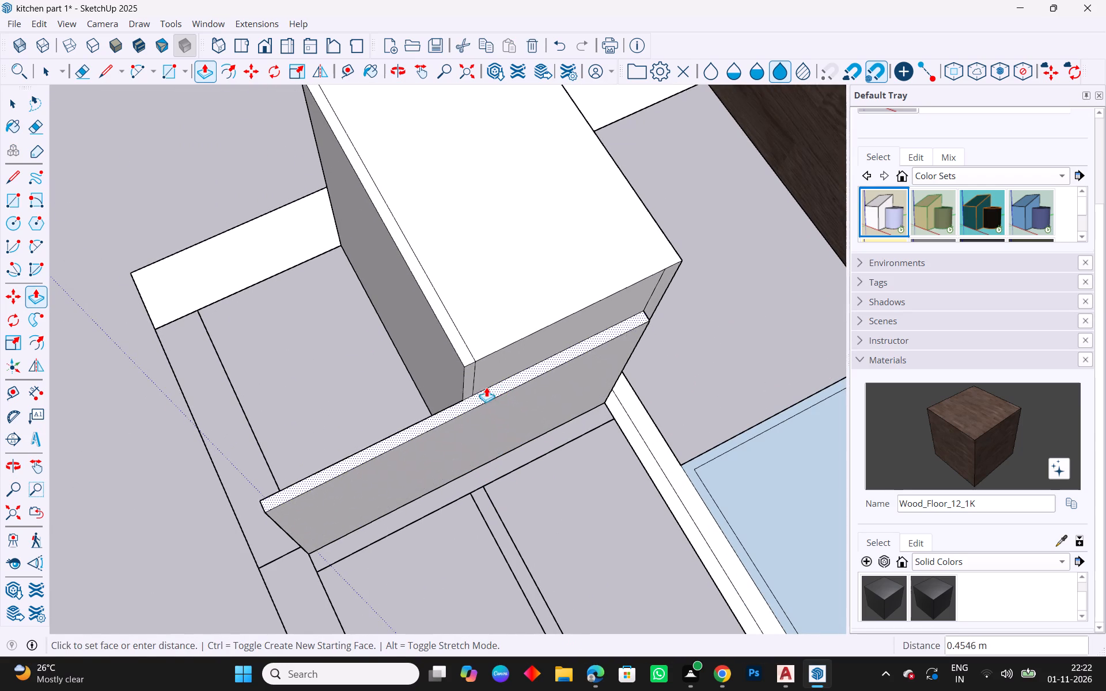
drag(486, 387, 467, 366)
Pull the long countertop strip beside the base cabinet box out 600 mm, level with the box's front face.
scroll(530, 431, down, 1)
middle_drag(601, 462, 379, 352)
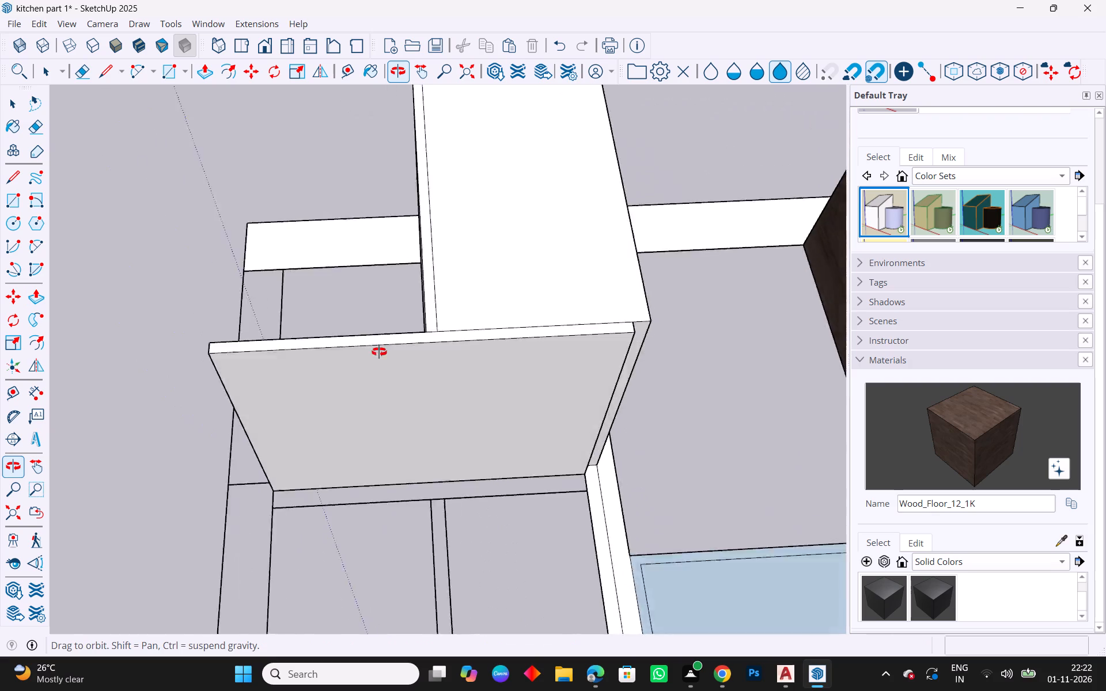
middle_drag(379, 352, 123, 256)
scroll(492, 512, up, 4)
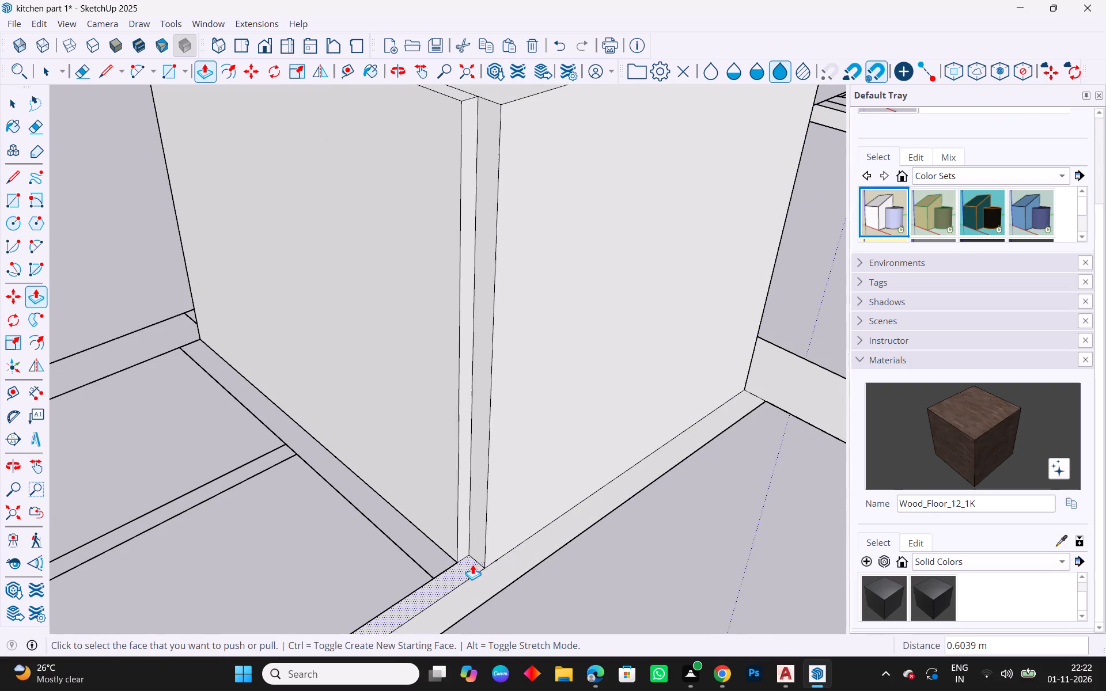
drag(472, 564, 498, 103)
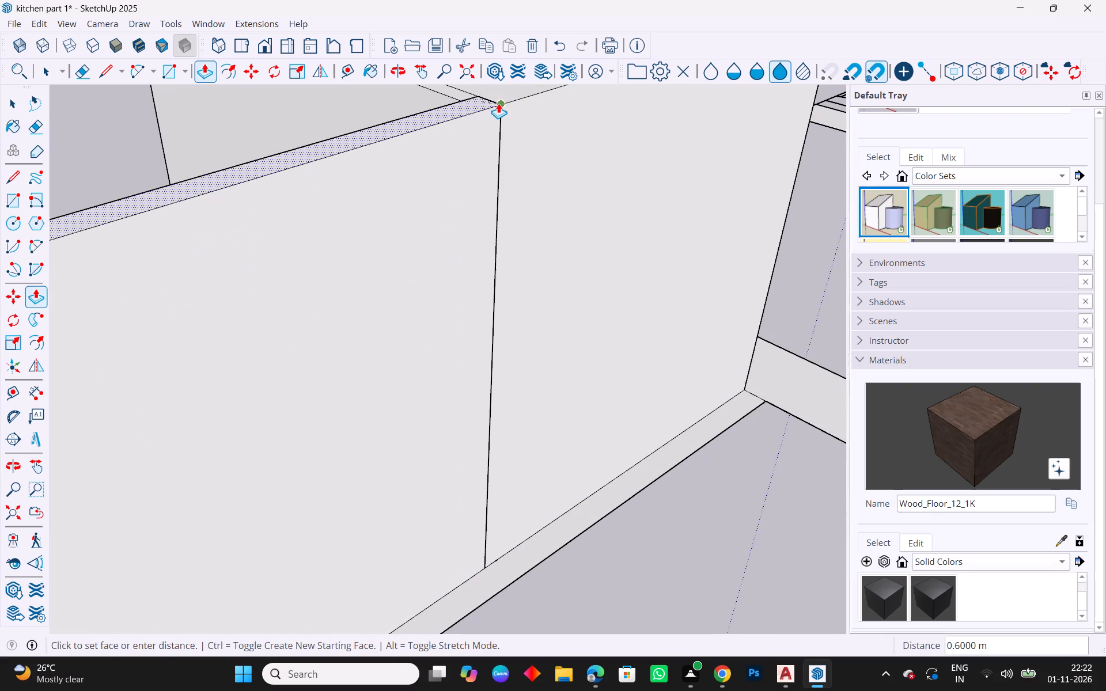
drag(498, 103, 499, 101)
Draw a 0.3510 m by 0.5800 m rectangle over the lower base cabinet compartment, between the white wall strip and the divider.
scroll(342, 327, down, 10)
middle_drag(266, 469, 729, 540)
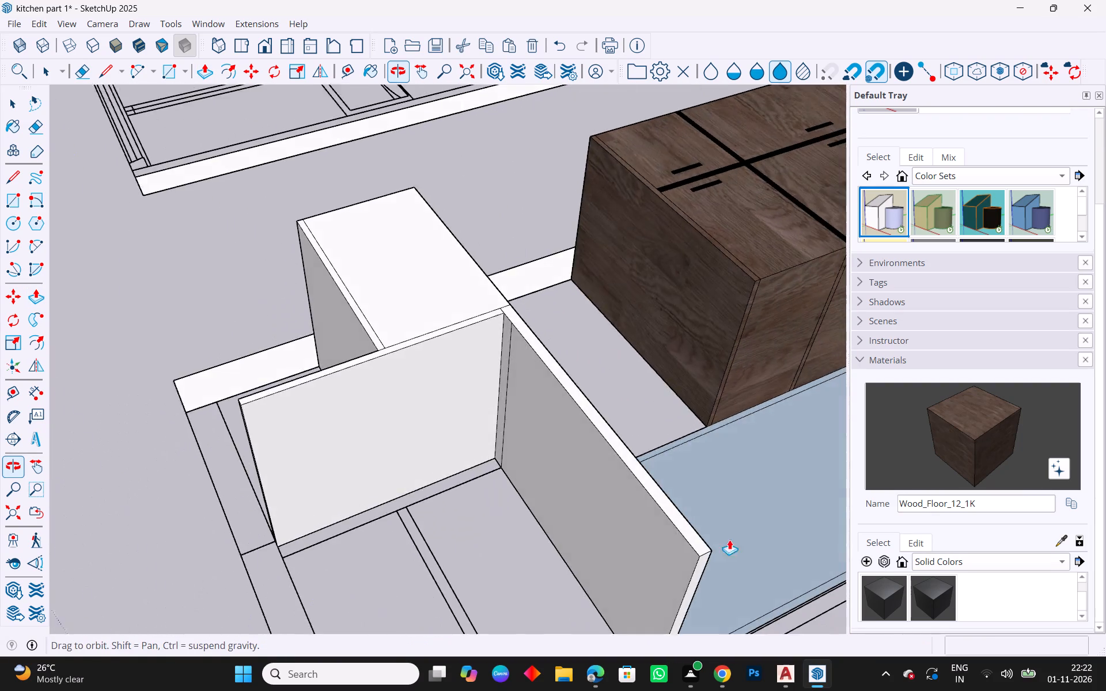
middle_drag(729, 540, 732, 539)
middle_drag(290, 521, 816, 620)
middle_drag(544, 343, 544, 447)
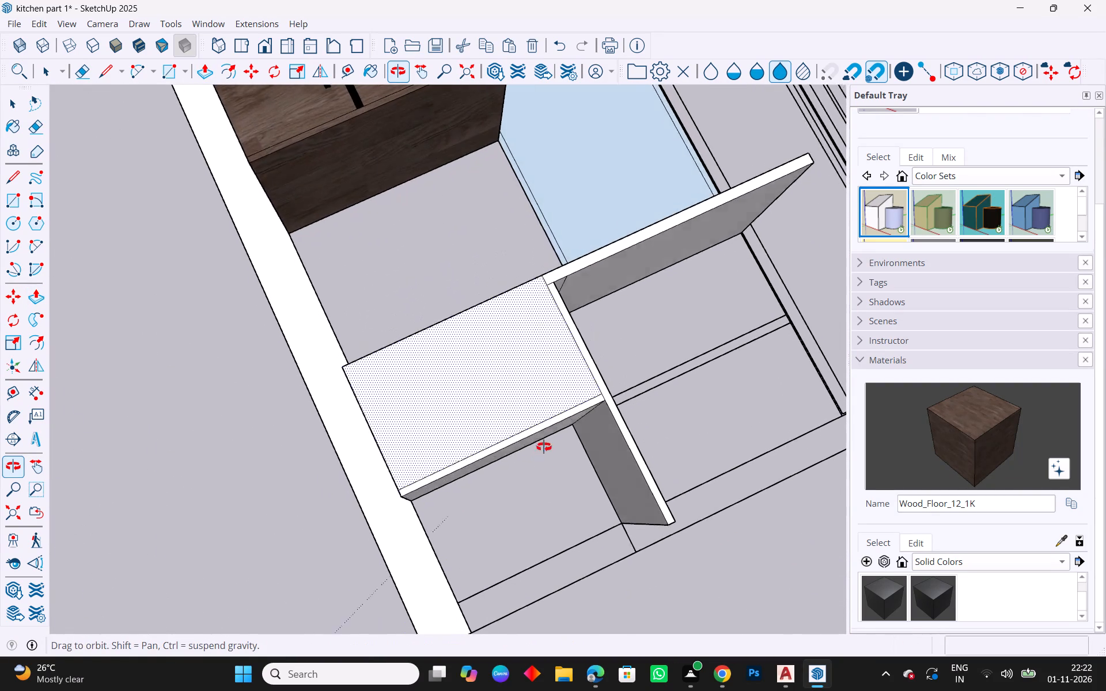
middle_drag(544, 447, 536, 413)
key(Escape)
click(12, 202)
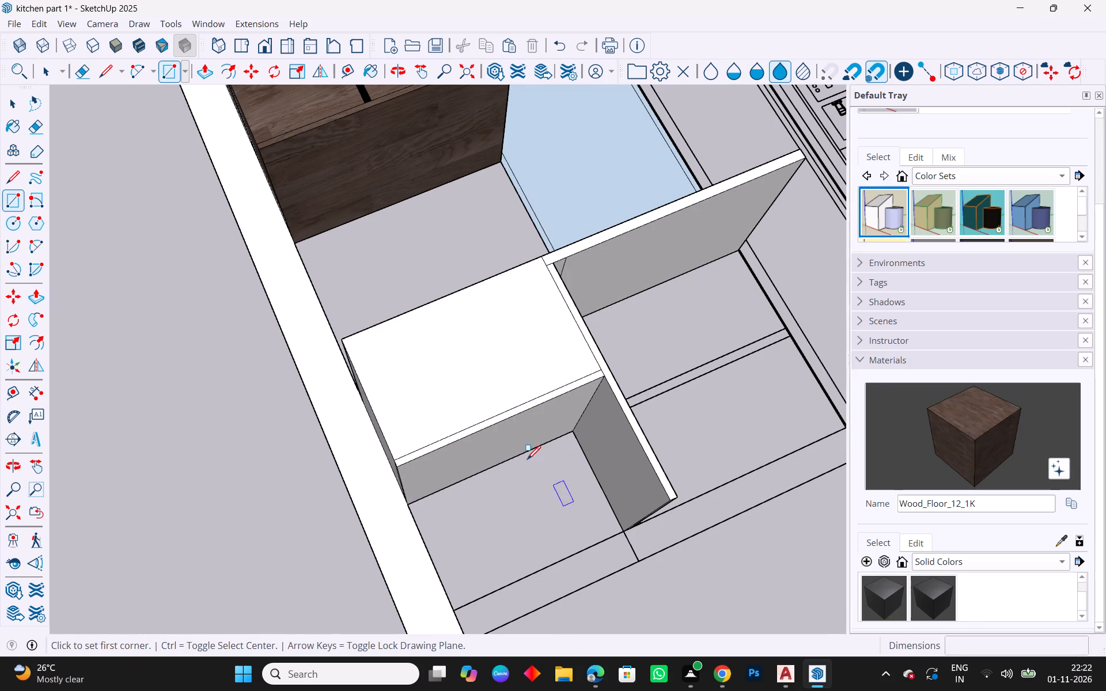
scroll(349, 326, down, 4)
scroll(596, 580, up, 4)
drag(377, 525, 379, 523)
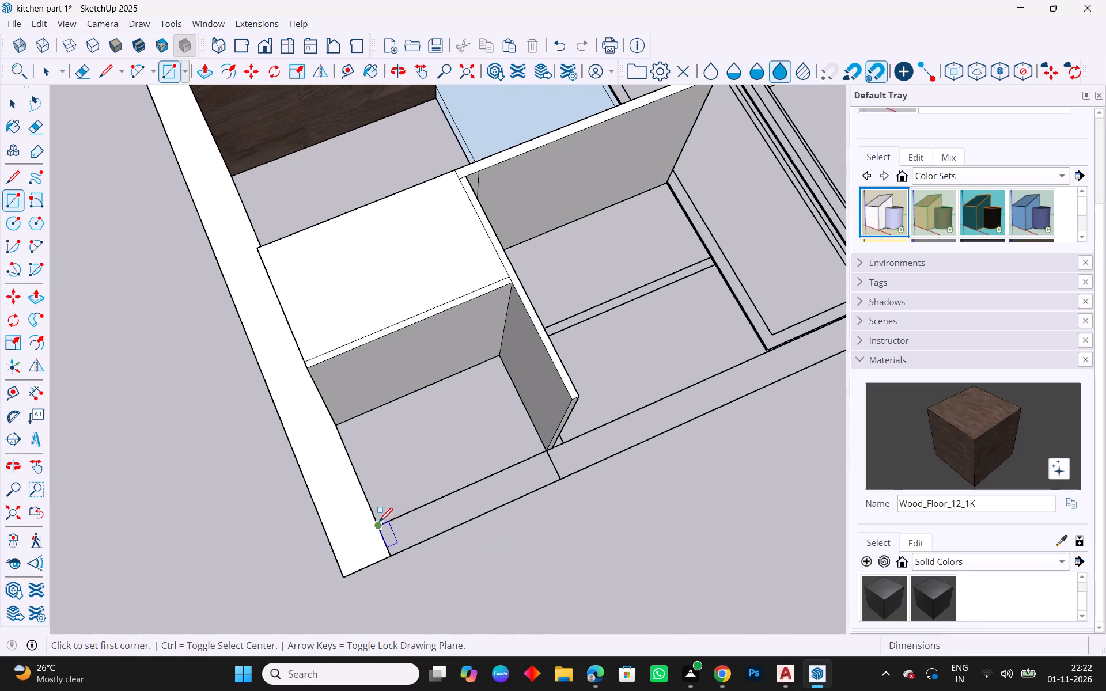
drag(379, 523, 391, 504)
click(501, 356)
key(Escape)
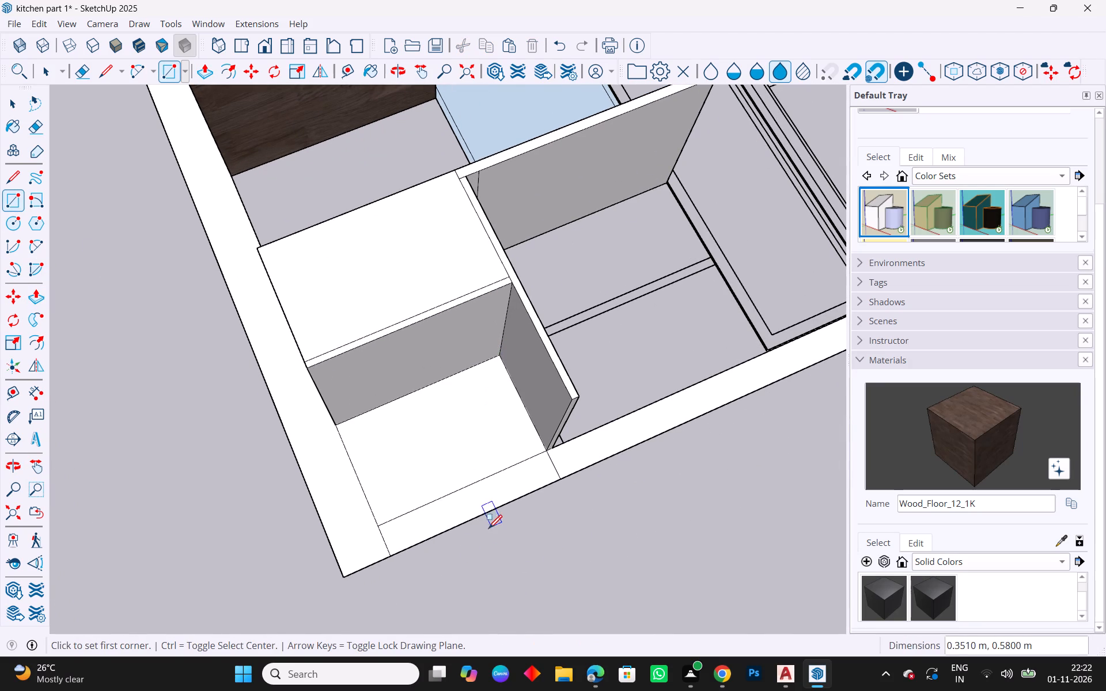
Delete the stray face and the crossing edge from the plinth strip below the lower base cabinet compartment.
key(space)
click(482, 514)
click(487, 497)
key(Delete)
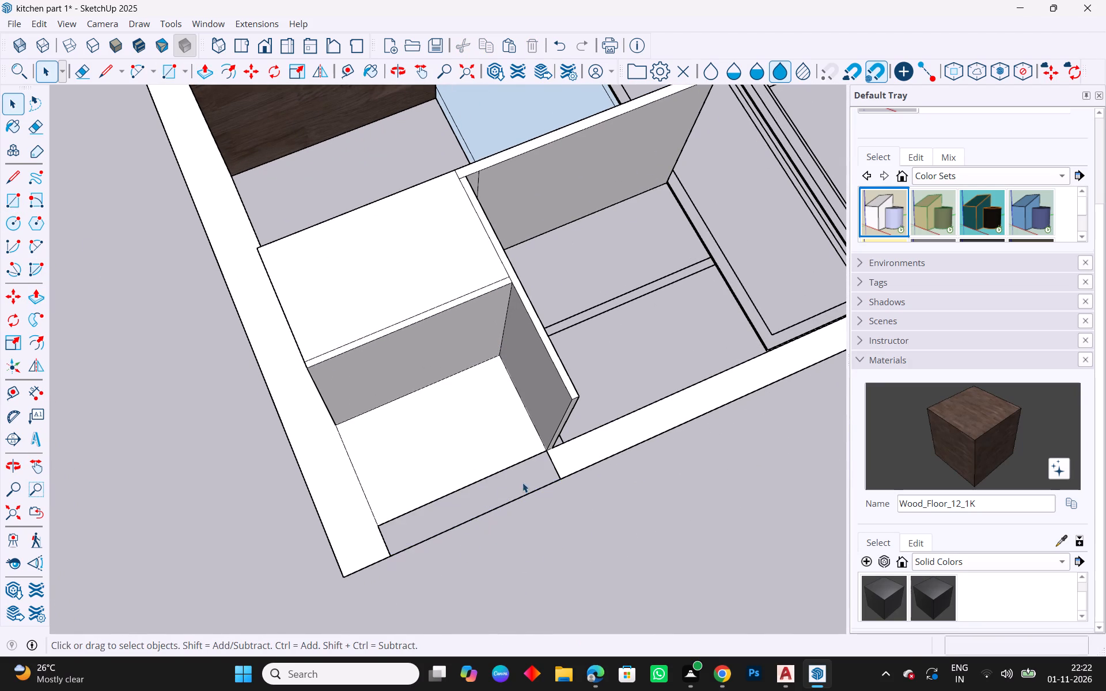
click(554, 468)
key(Delete)
click(566, 463)
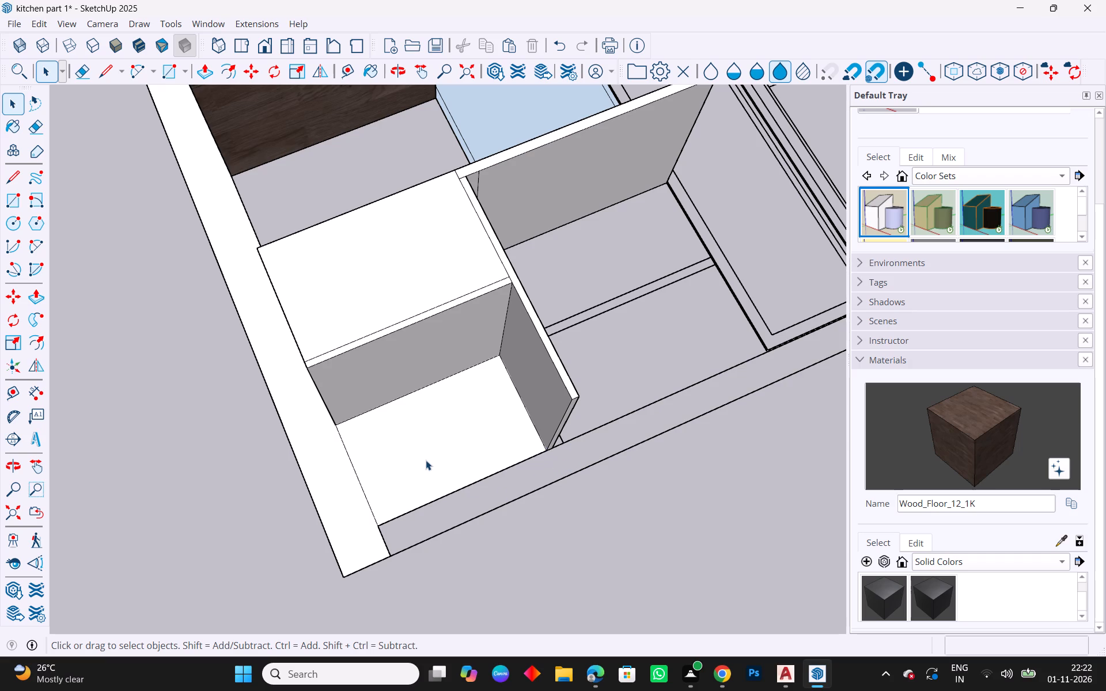
key(Escape)
Extrude the lower base cabinet compartment face until it is flush with the front of the upper compartment box.
click(426, 460)
key(p)
drag(427, 460, 512, 406)
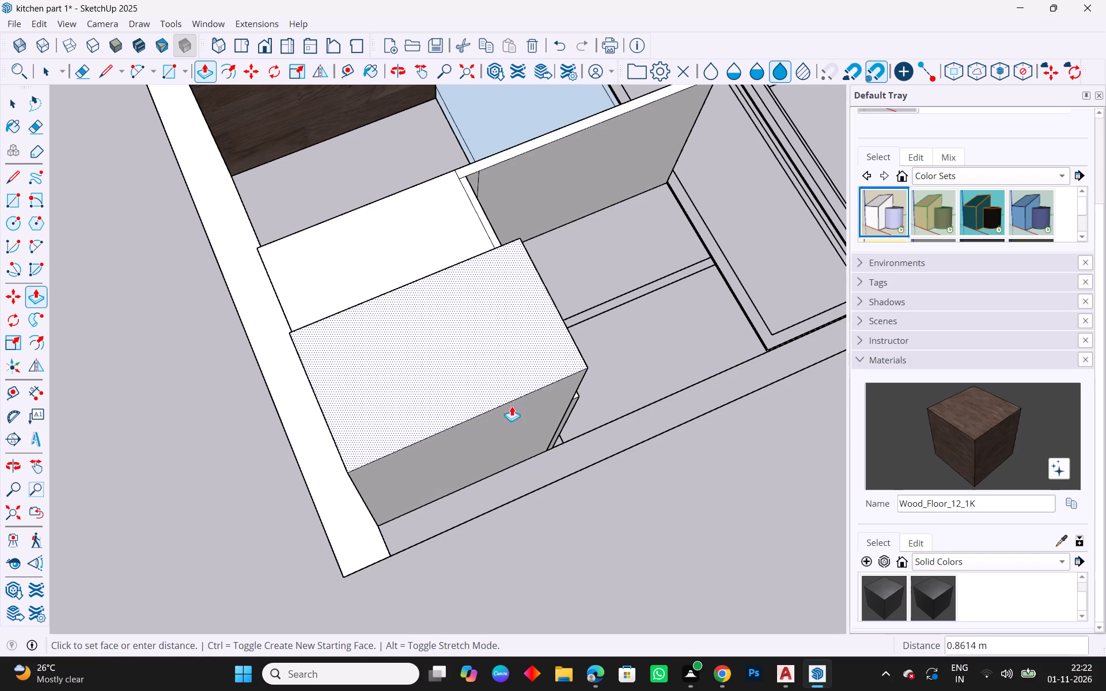
drag(512, 406, 575, 398)
key(Escape)
scroll(452, 554, down, 4)
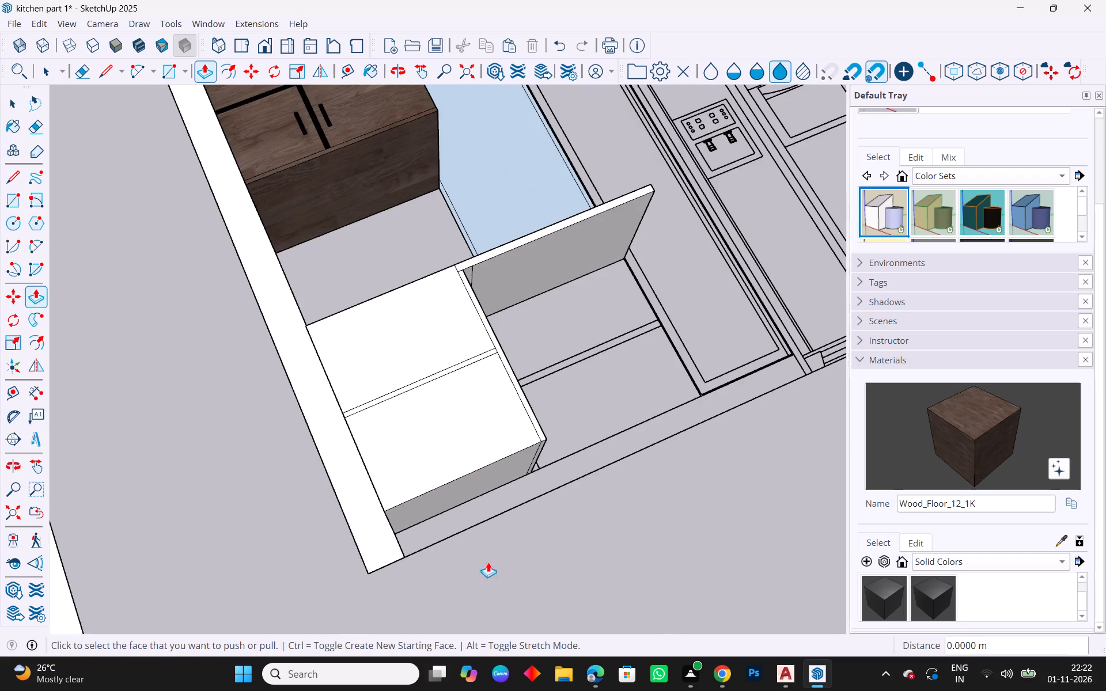
middle_drag(594, 497, 510, 594)
key(Escape)
key(space)
scroll(961, 532, down, 3)
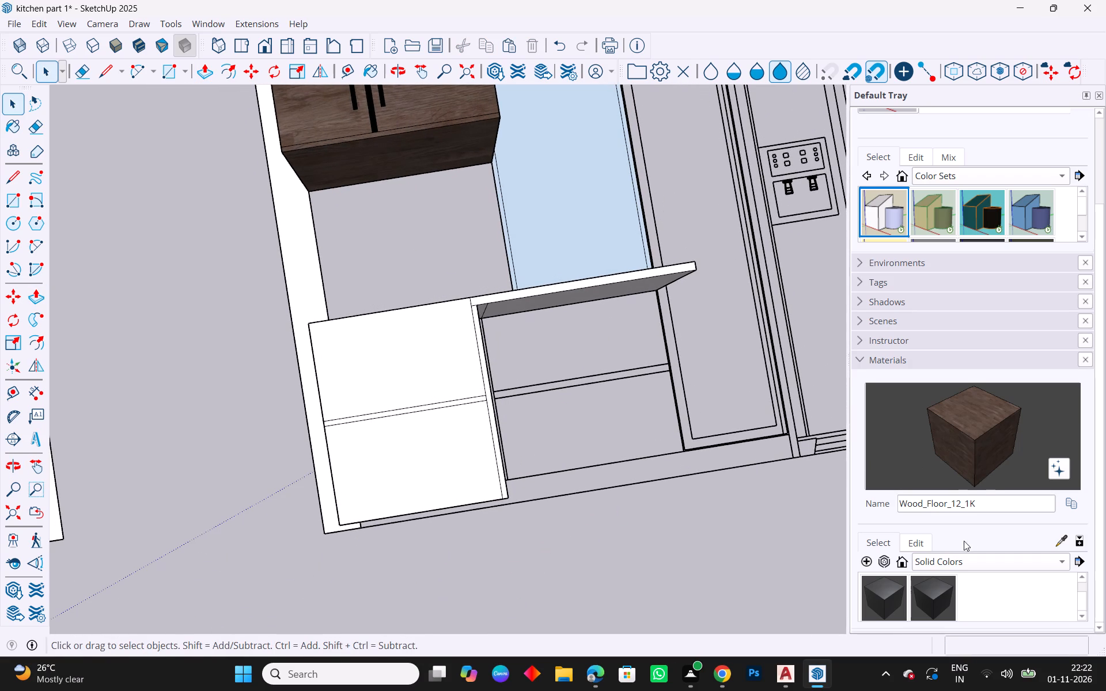
Sample Wood_Floor_12_1K from the finished upper unit and paint the front faces of both base cabinet compartments with it.
click(1057, 544)
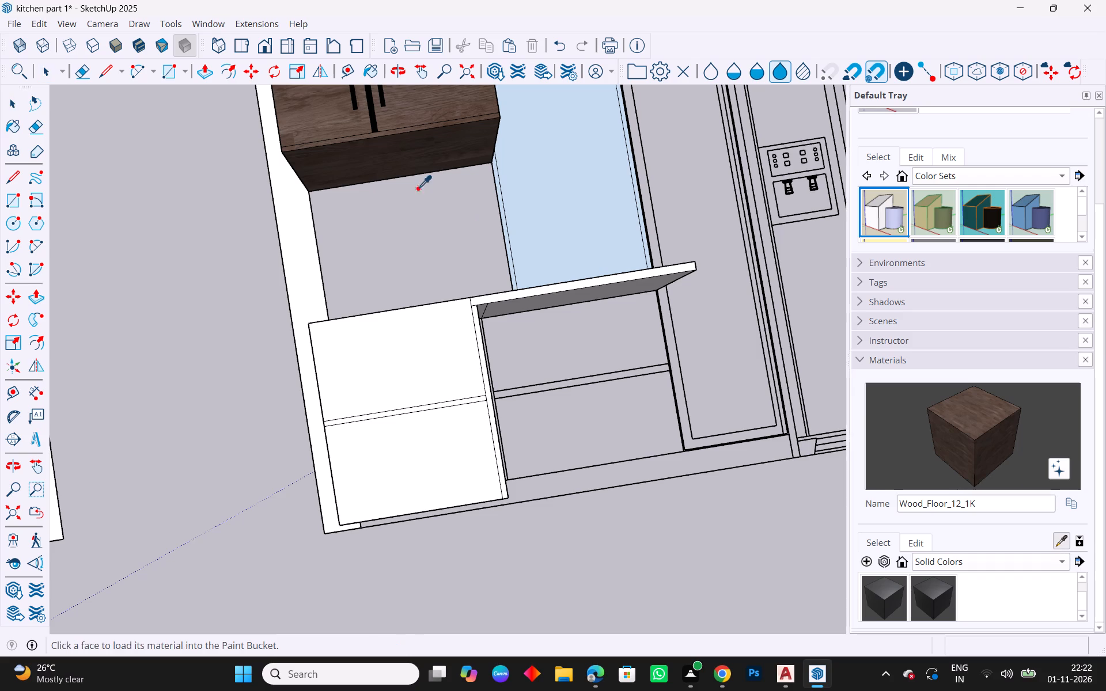
click(317, 123)
click(417, 374)
click(437, 458)
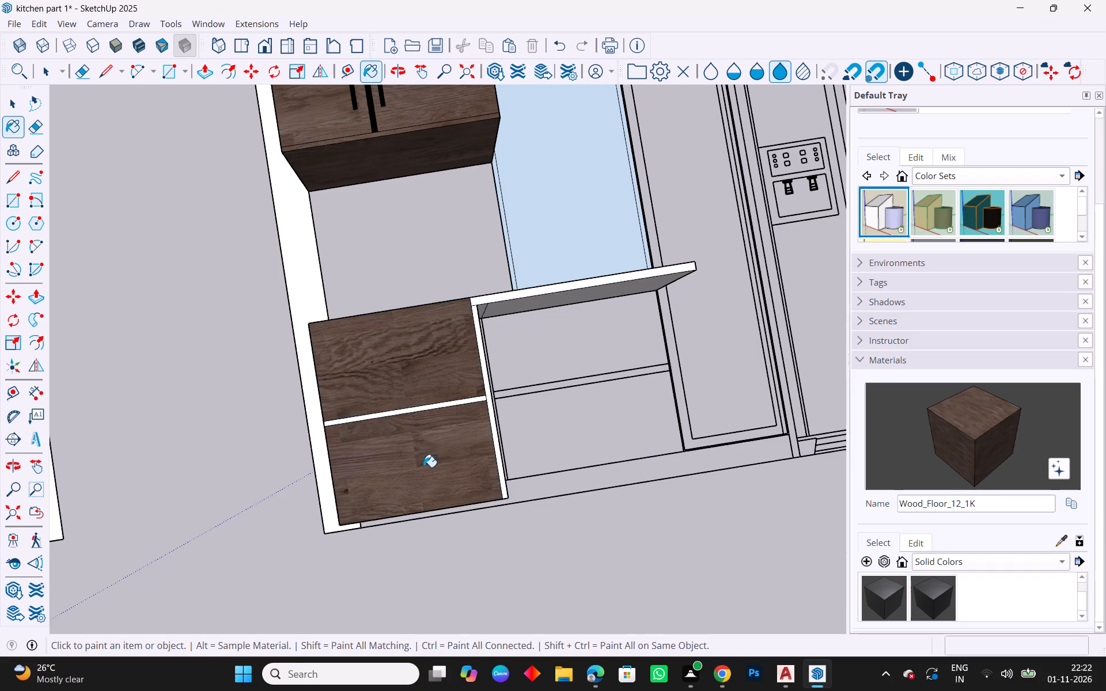
scroll(319, 479, up, 4)
scroll(343, 478, down, 4)
middle_drag(329, 422, 448, 411)
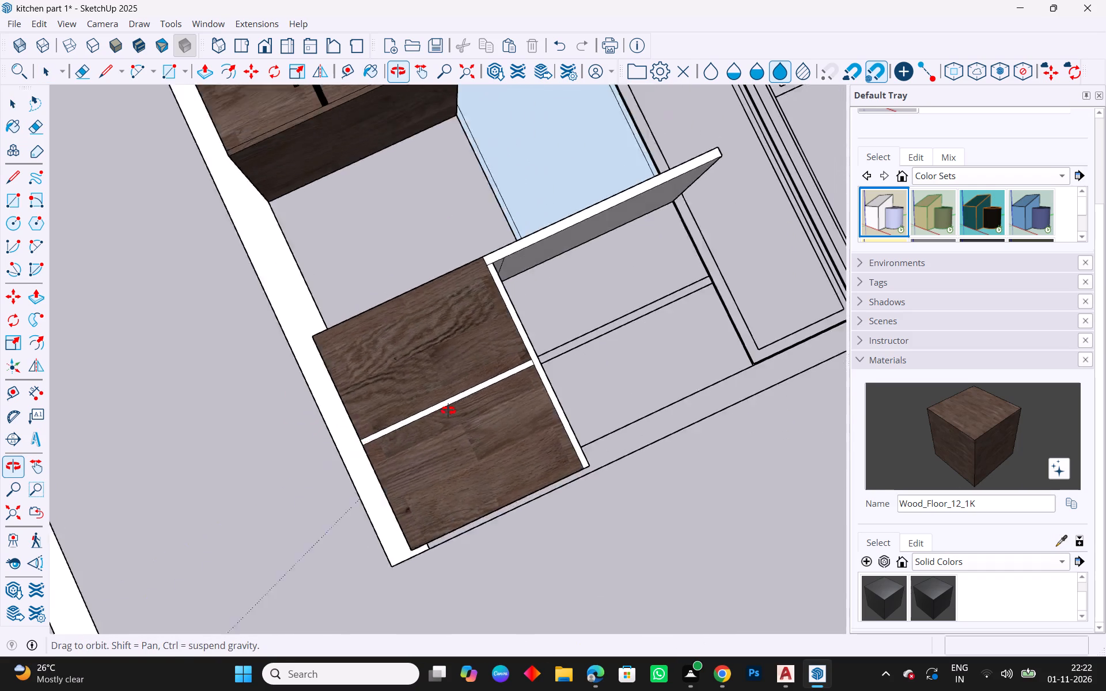
middle_drag(448, 411, 269, 477)
key(Escape)
scroll(383, 350, down, 2)
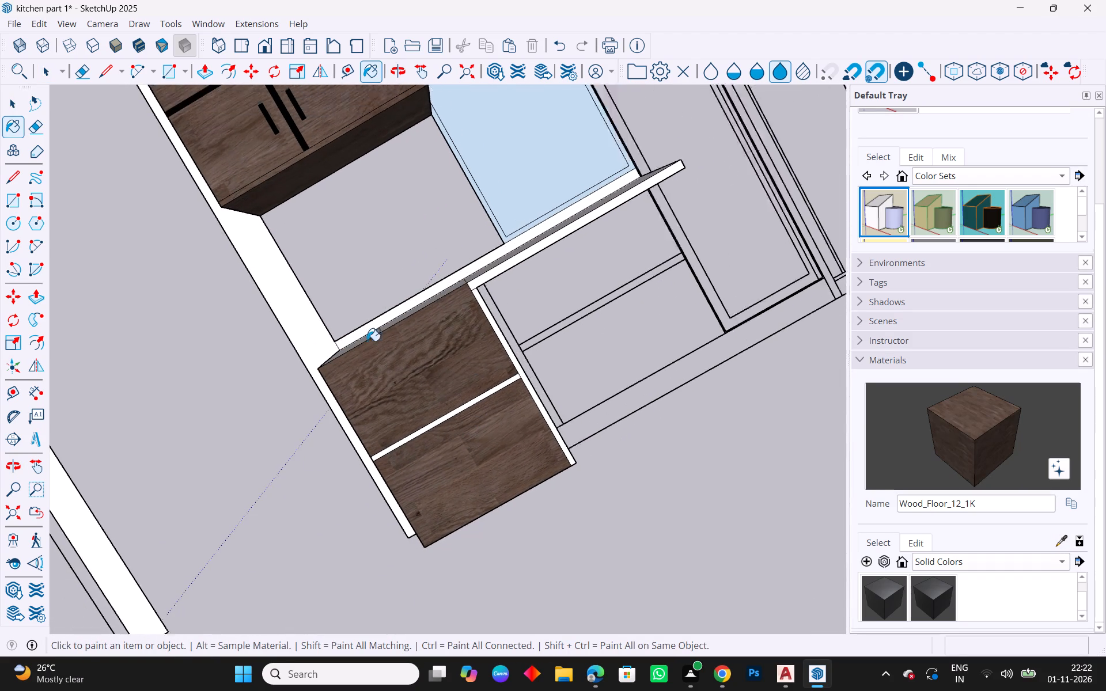
scroll(367, 341, down, 1)
key(Escape)
middle_drag(679, 500, 471, 458)
key(space)
key(Escape)
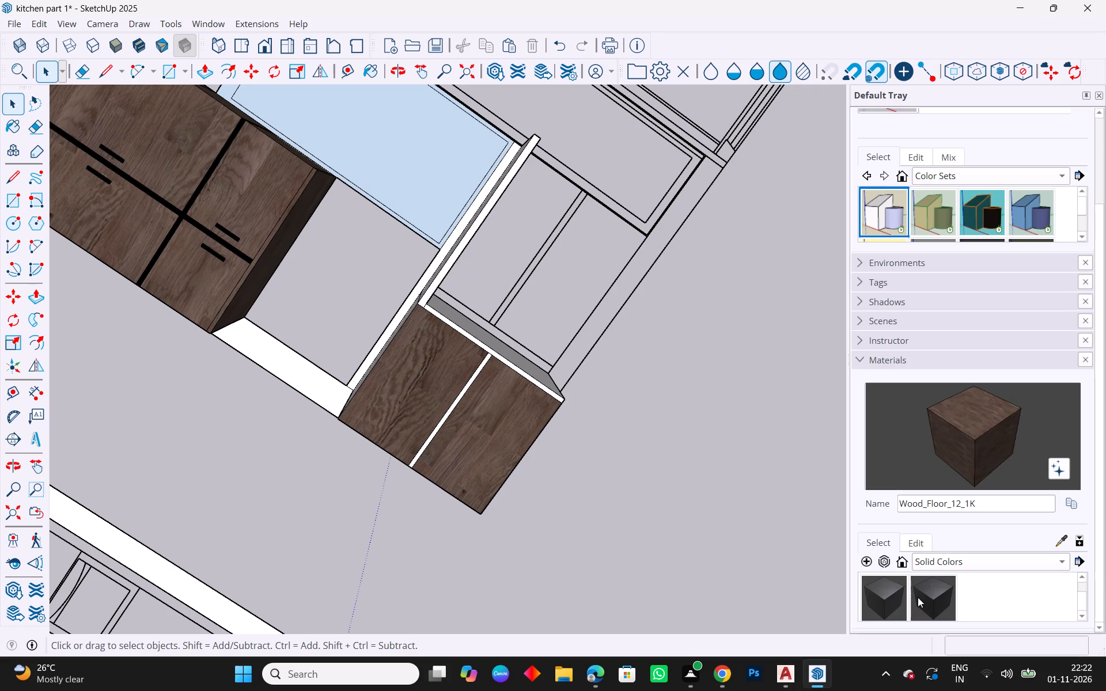
Paint the front faces of the base cabinet's middle rail and vertical divider strip with black M09_Shadow_Night.
click(918, 597)
scroll(557, 459, up, 4)
scroll(412, 371, up, 4)
click(391, 363)
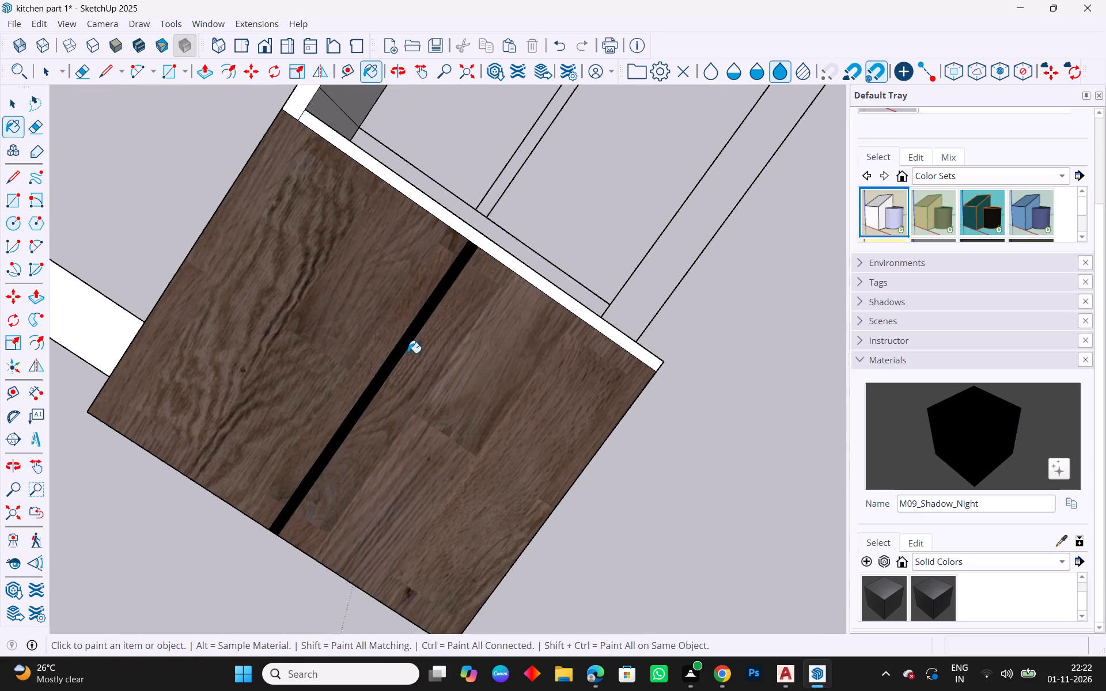
scroll(443, 343, down, 4)
scroll(421, 252, up, 4)
click(417, 233)
scroll(380, 257, down, 4)
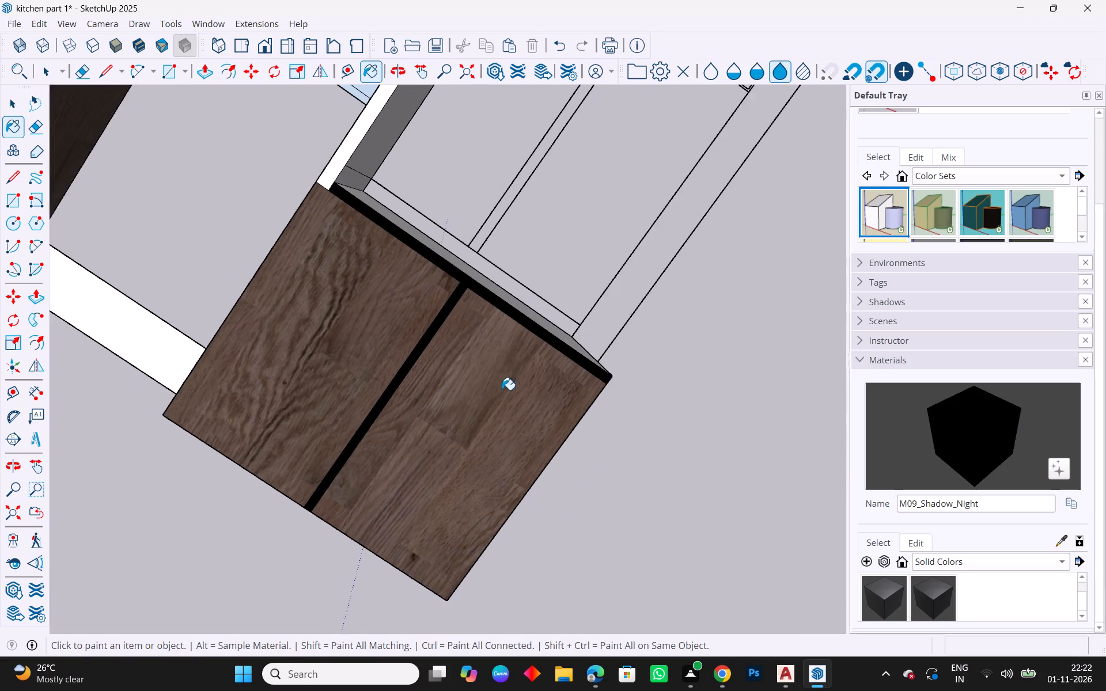
scroll(502, 390, down, 2)
middle_drag(624, 477, 460, 533)
key(Escape)
key(space)
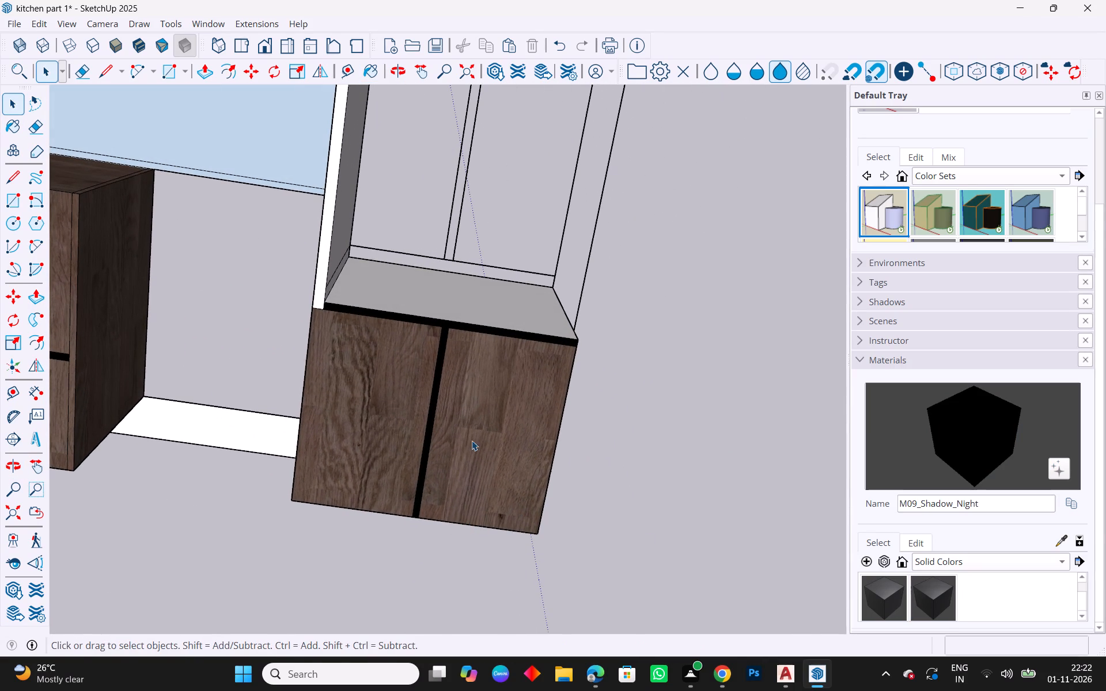
Sample Wood_Floor_12_1K from the cabinet front and paint the divider's outer side face and both wall-side faces of the base cabinet.
click(1063, 537)
click(516, 434)
click(487, 317)
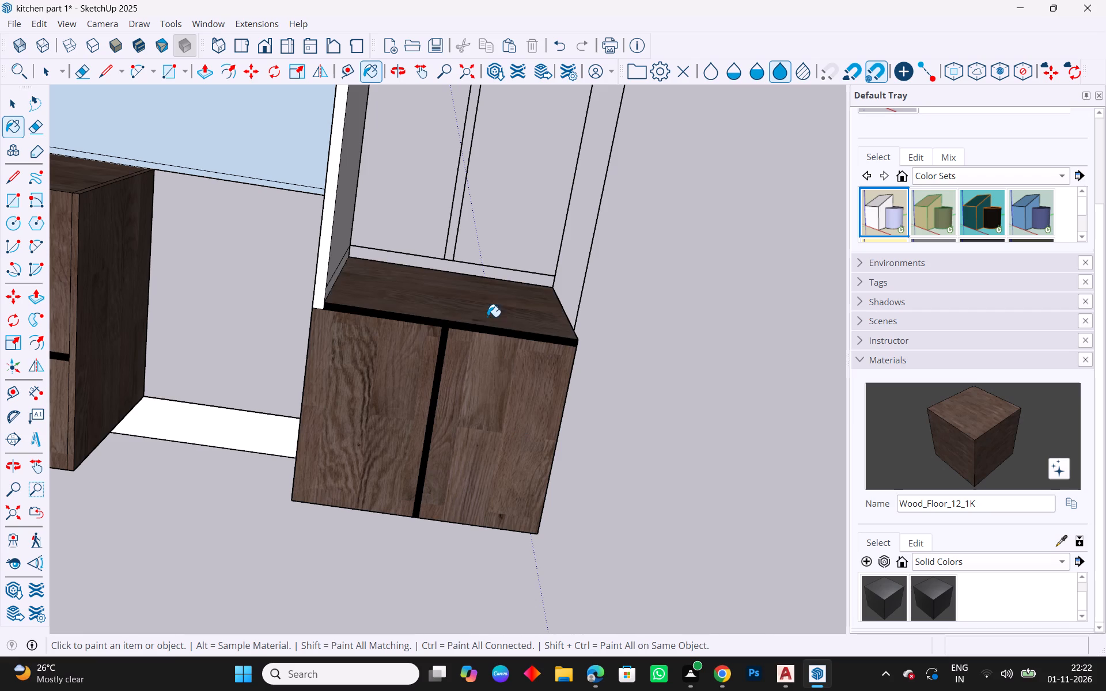
middle_drag(597, 461, 443, 403)
scroll(442, 409, down, 7)
middle_drag(577, 526, 429, 522)
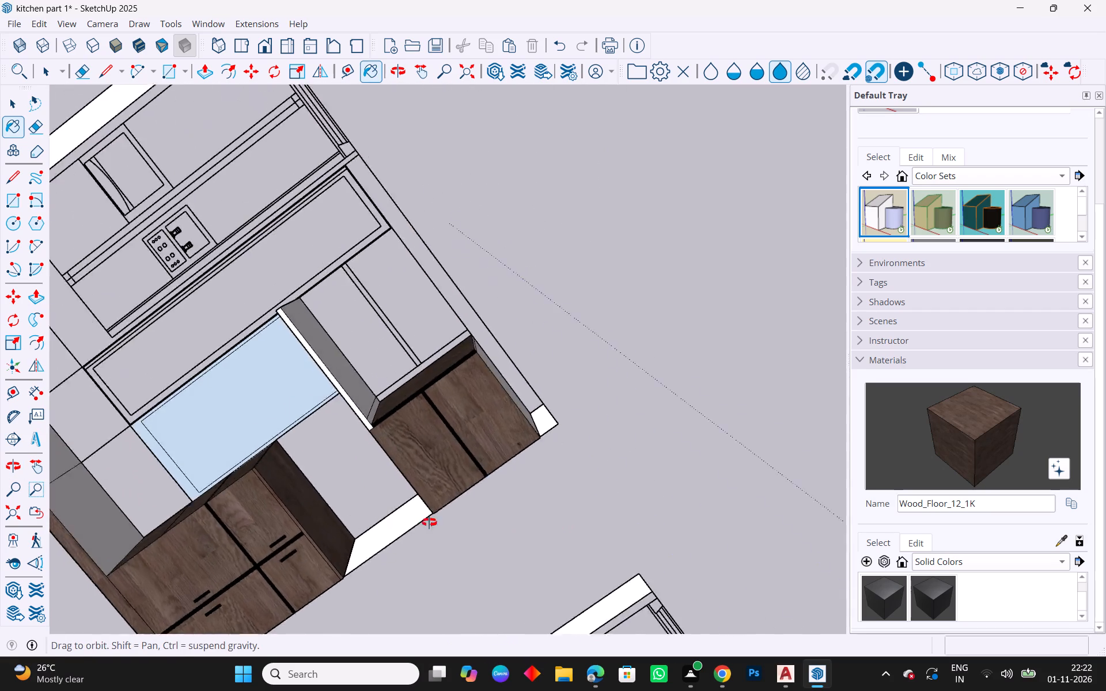
middle_drag(429, 522, 395, 272)
middle_drag(644, 577, 126, 529)
scroll(403, 484, up, 3)
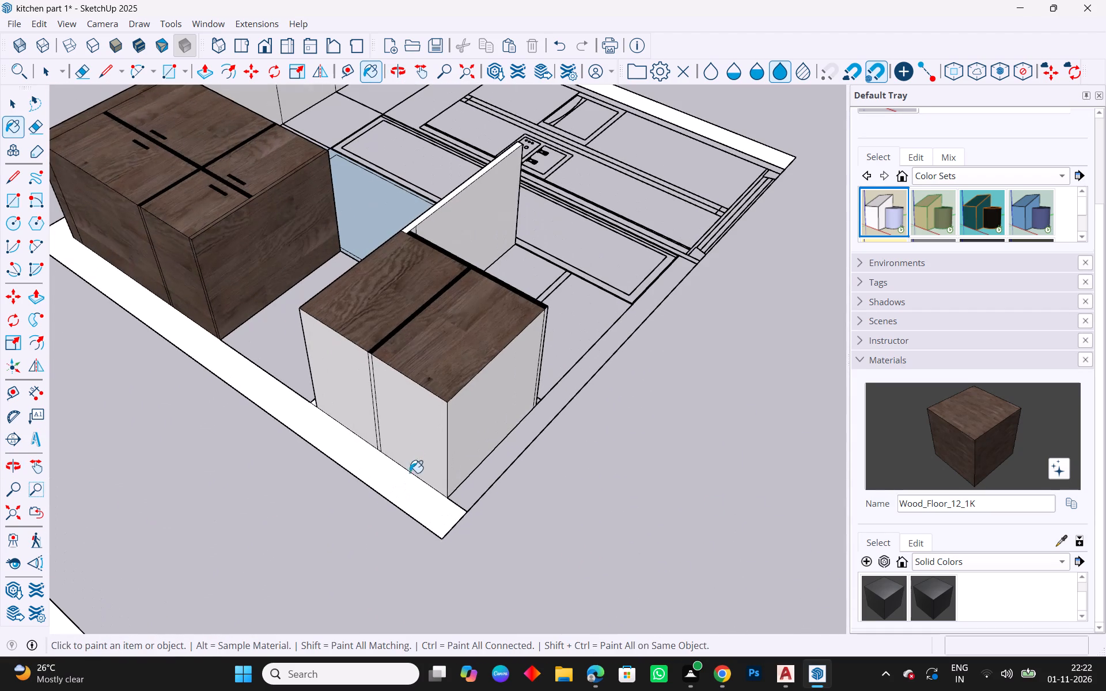
click(419, 447)
click(355, 399)
key(Escape)
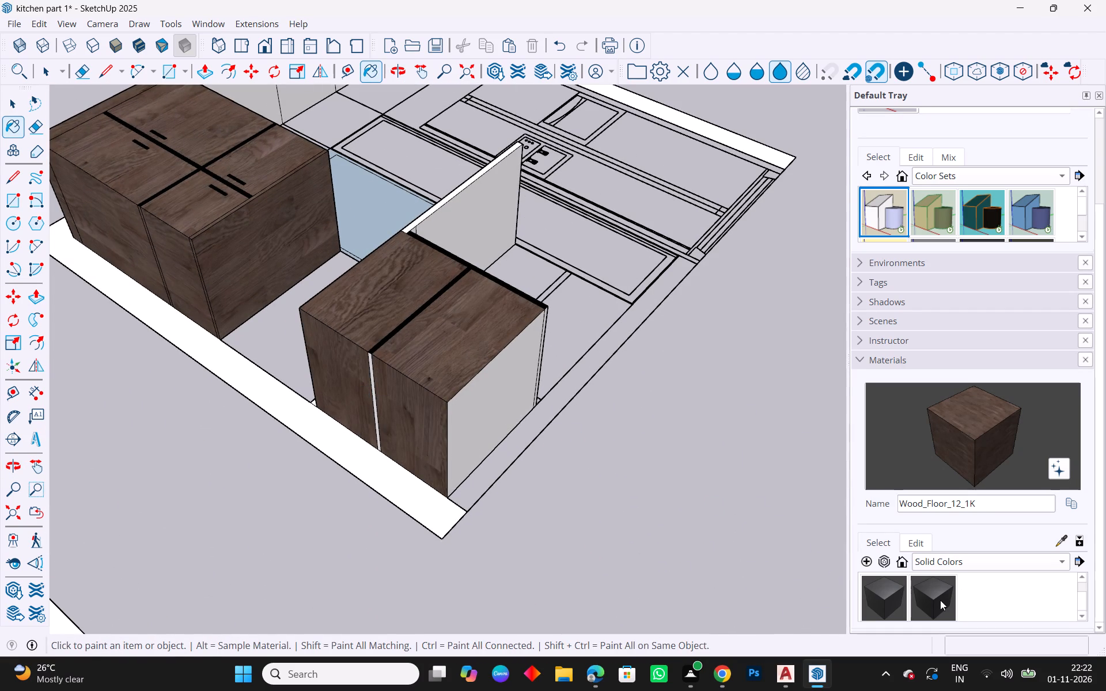
Paint the middle rail's narrow end face on the wall side of the base cabinet with M09_Shadow_Night.
key(space)
click(935, 603)
scroll(300, 431, up, 12)
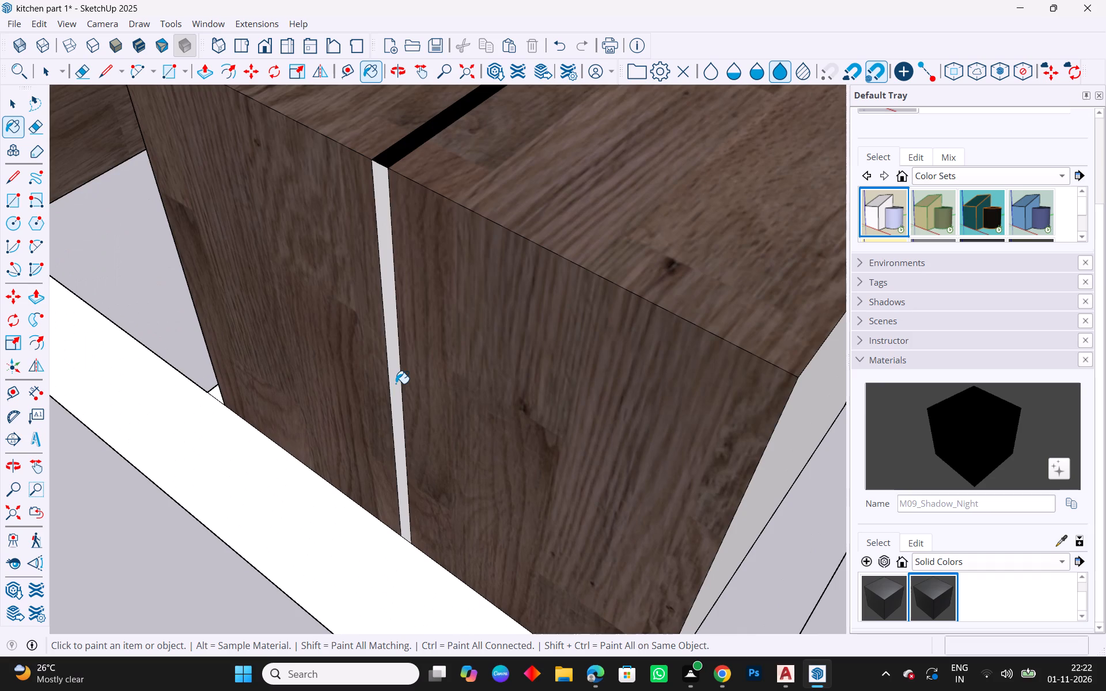
click(396, 384)
scroll(410, 440, down, 13)
middle_drag(607, 476, 312, 546)
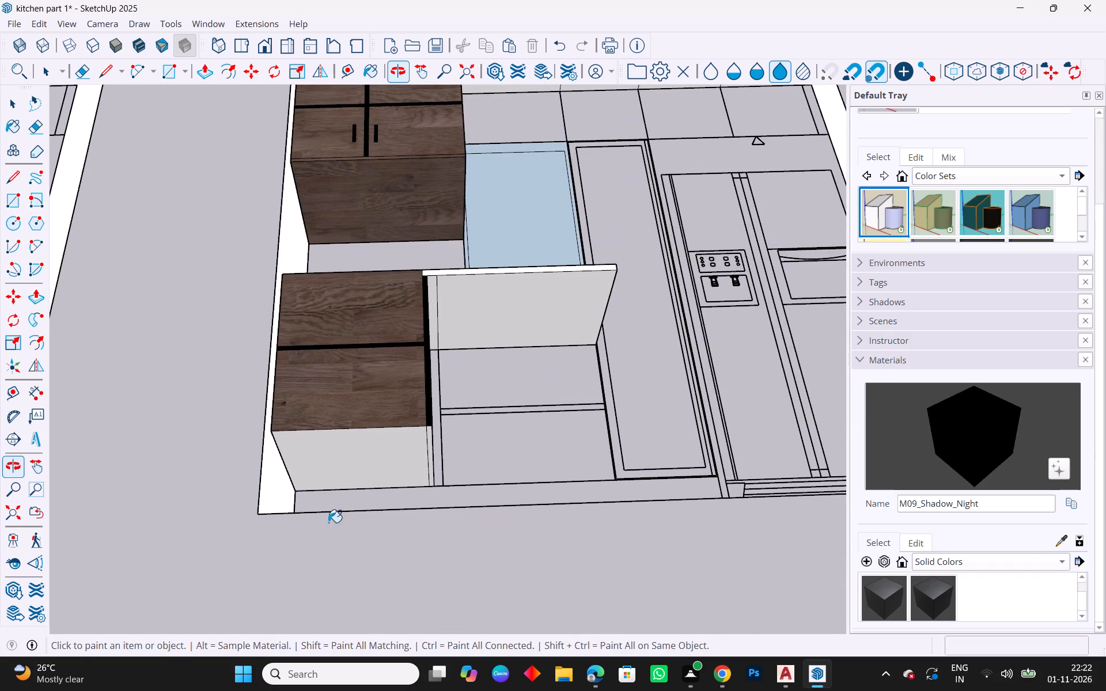
key(Escape)
key(space)
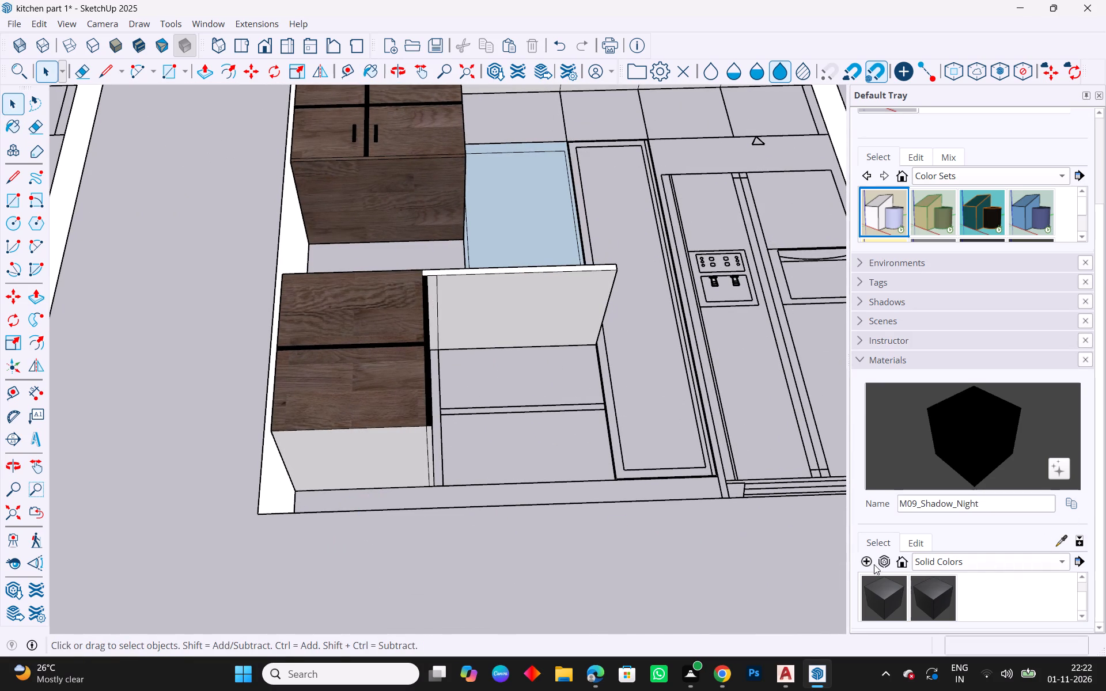
Sample the cabinet's Wood_Floor_12_1K and paint the base cabinet's bottom face next to the plinth strip with it.
click(1056, 540)
click(361, 363)
click(380, 452)
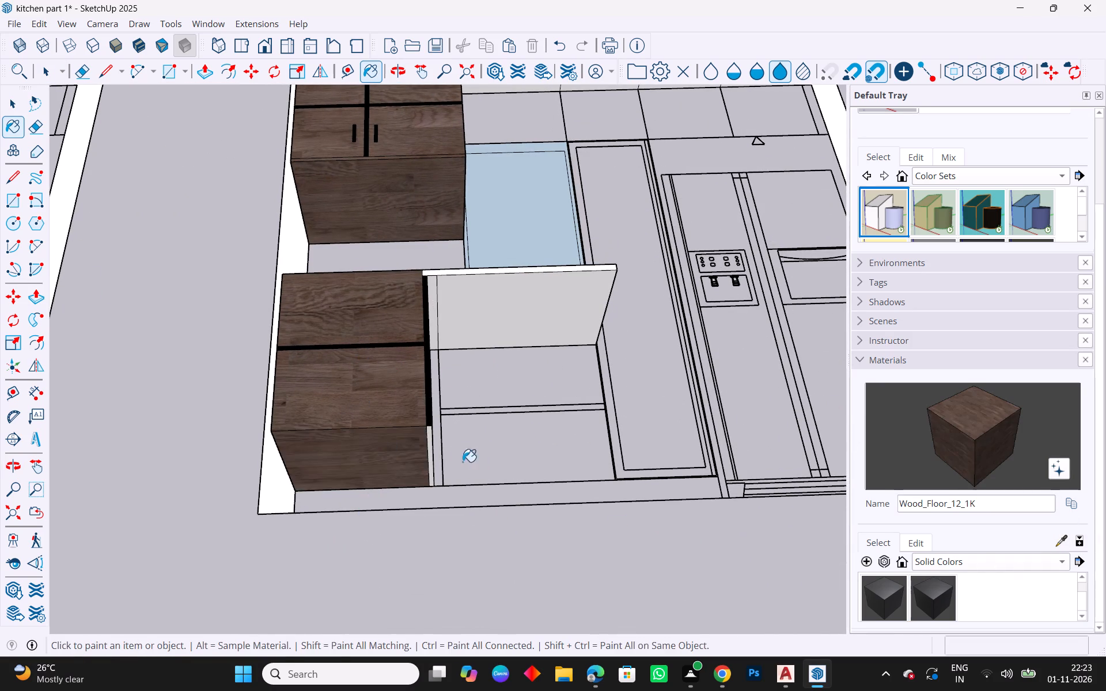
middle_drag(490, 473, 439, 339)
key(Escape)
key(space)
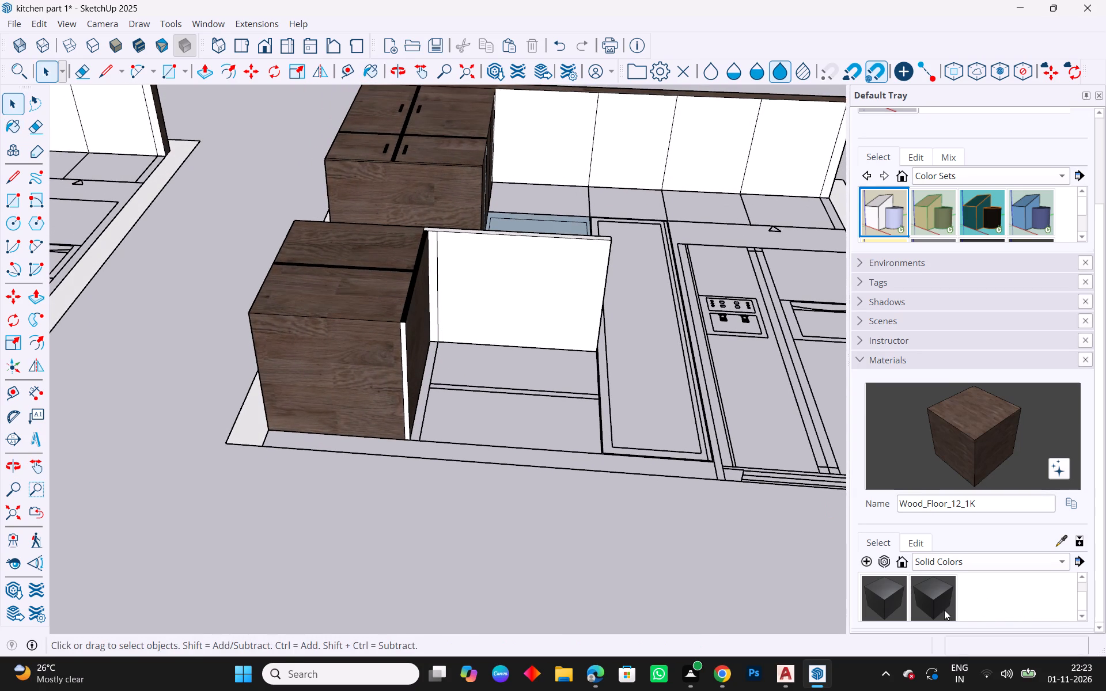
Paint the divider strip's narrow end face beside the wooden bottom face with M09_Shadow_Night.
click(944, 610)
scroll(383, 340, up, 8)
click(400, 336)
scroll(433, 355, down, 4)
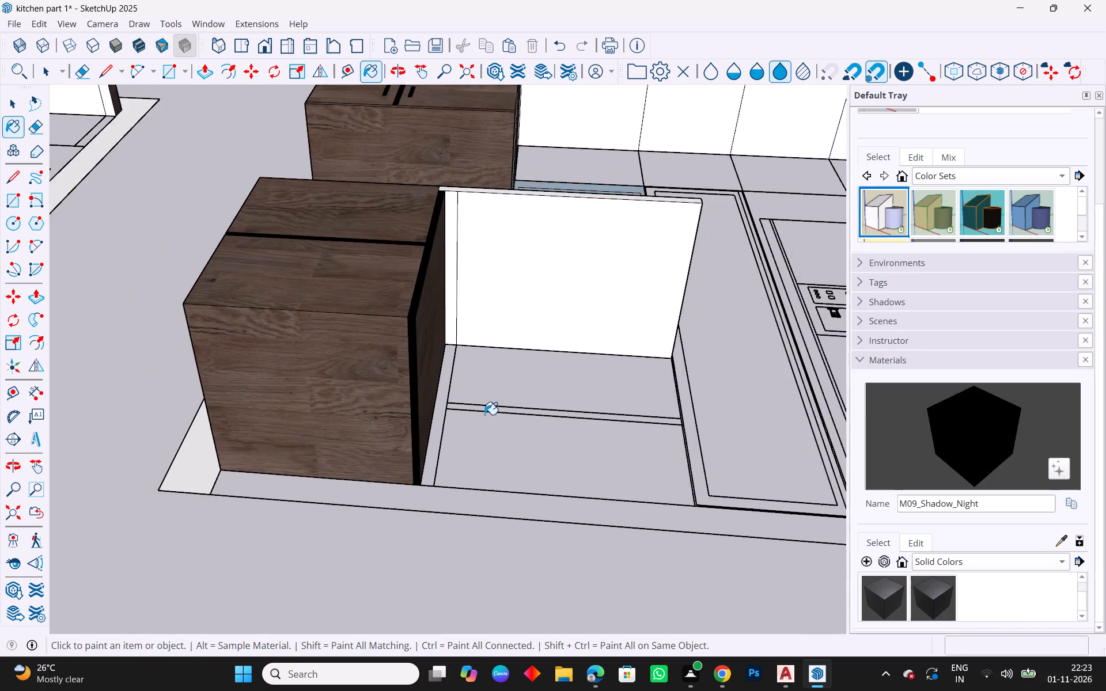
middle_drag(497, 421, 359, 385)
key(Escape)
key(space)
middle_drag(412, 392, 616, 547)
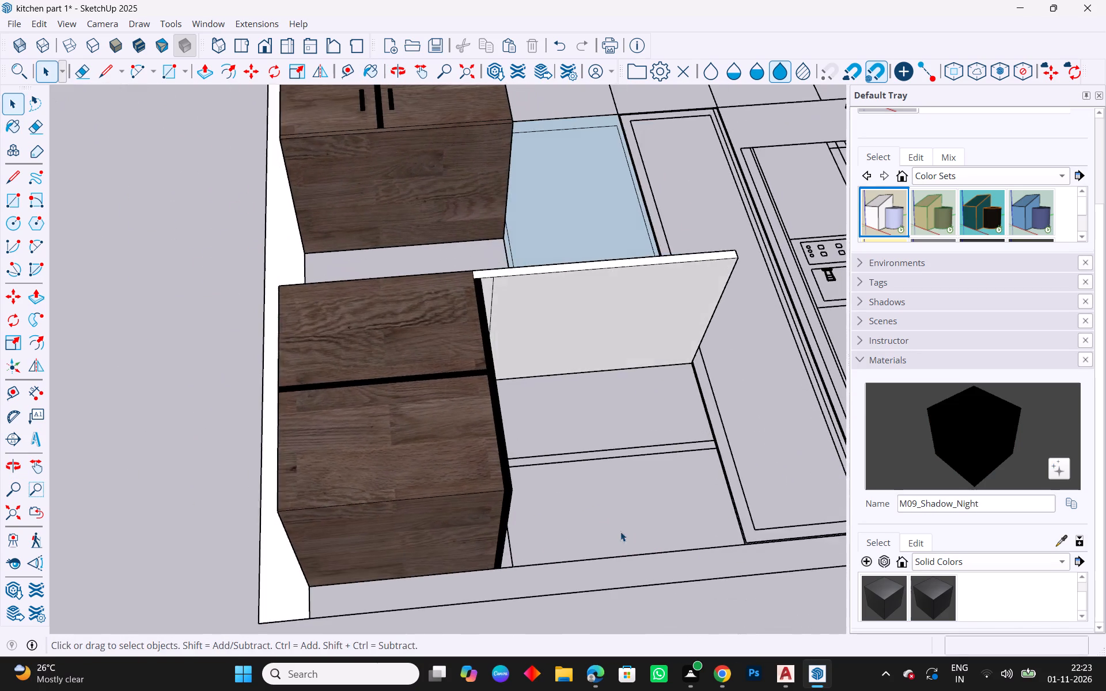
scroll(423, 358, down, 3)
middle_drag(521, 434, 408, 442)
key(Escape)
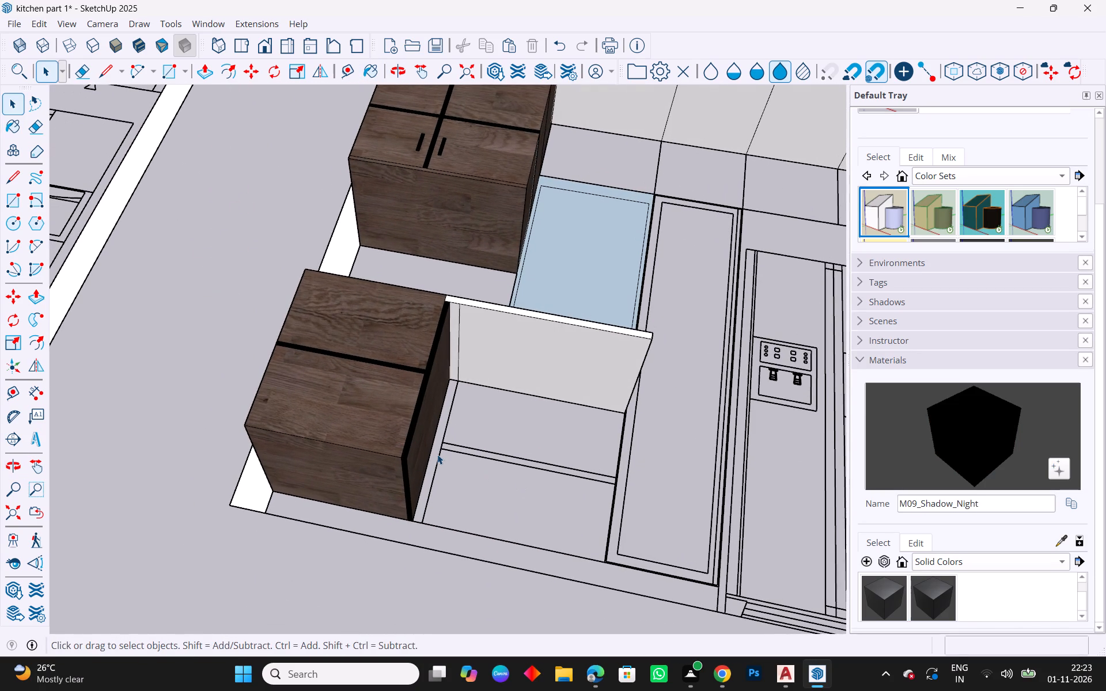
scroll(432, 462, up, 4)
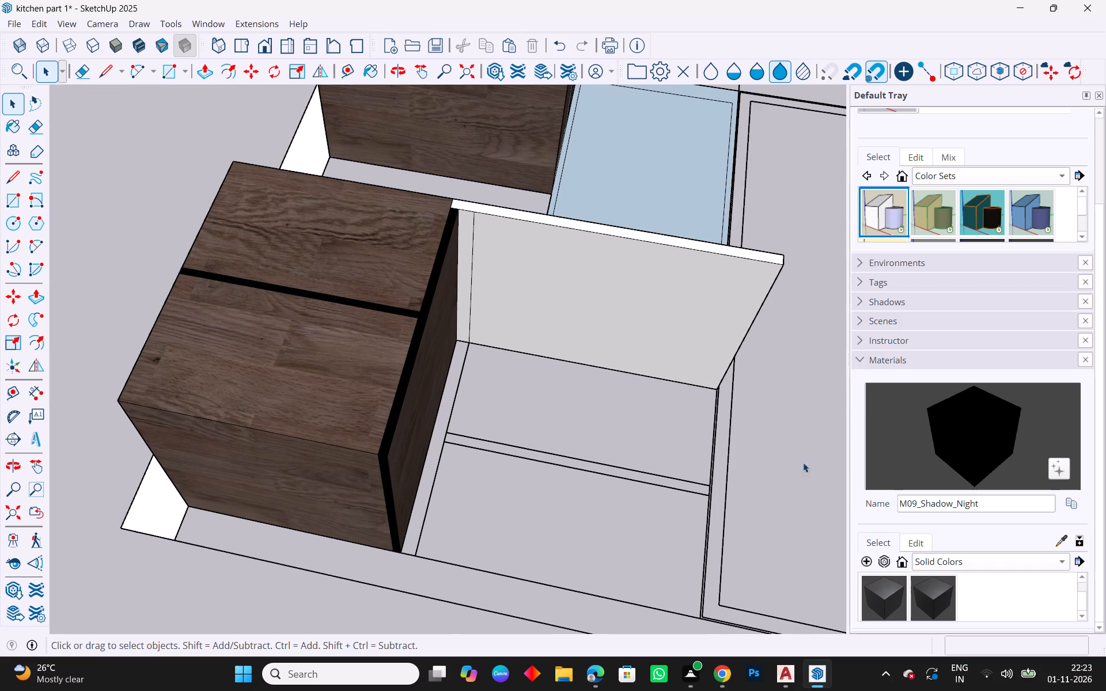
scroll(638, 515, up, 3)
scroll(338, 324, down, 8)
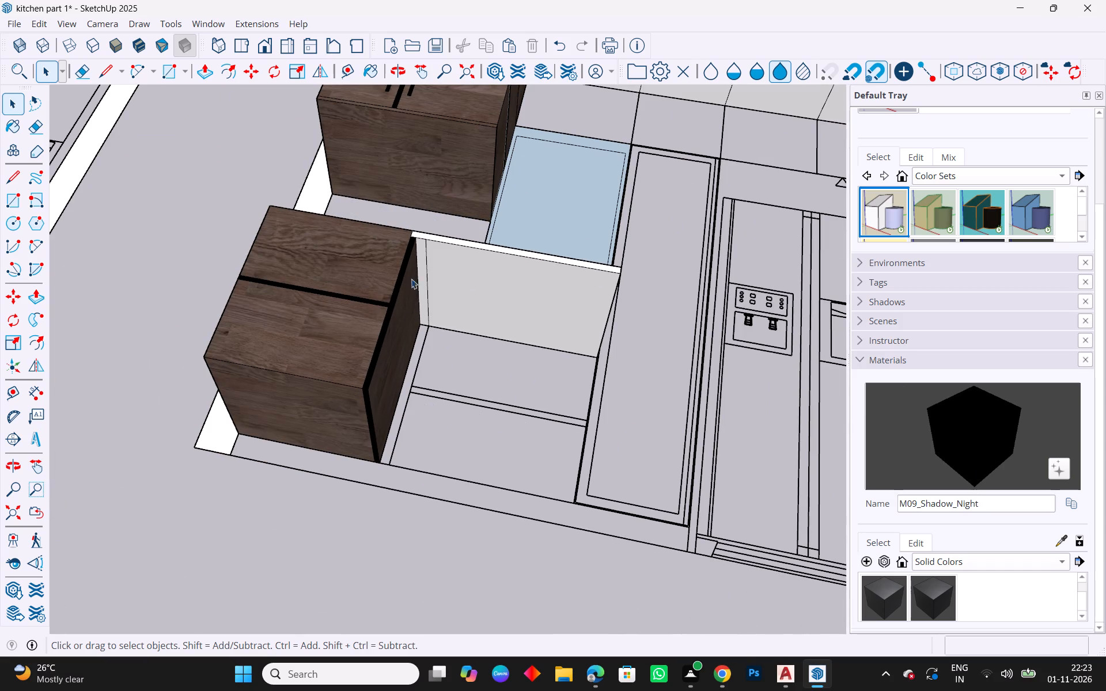
Pull the narrow end section of the top rail's underside down 0.69 m to form a vertical divider beside the wood cabinet.
scroll(411, 277, up, 3)
click(426, 277)
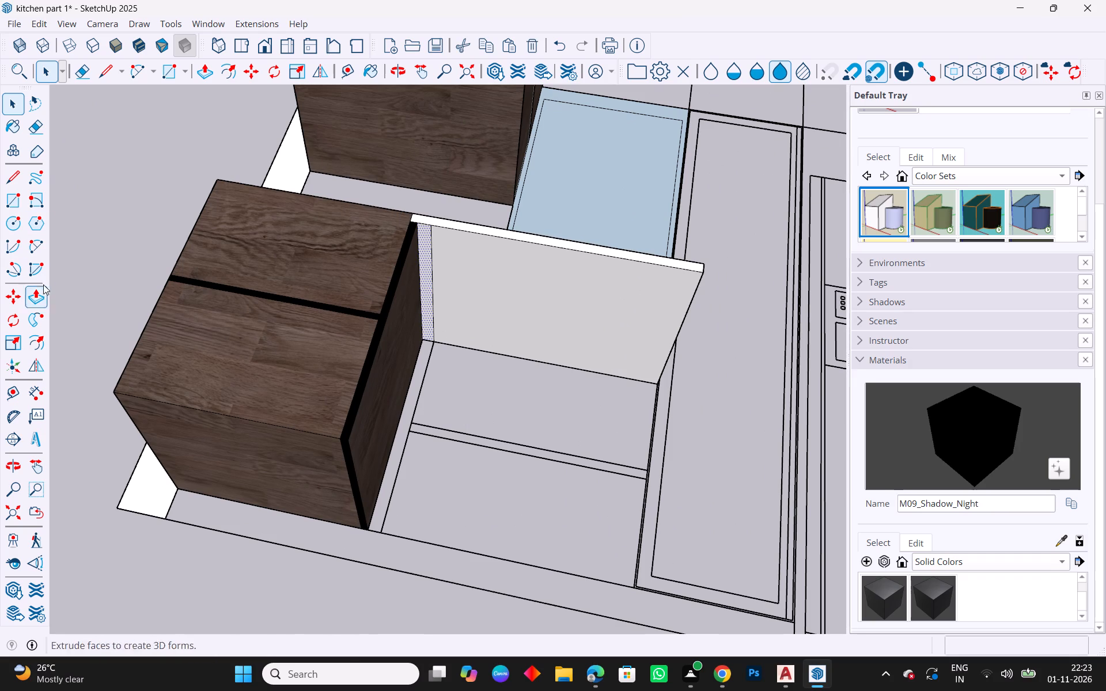
click(38, 298)
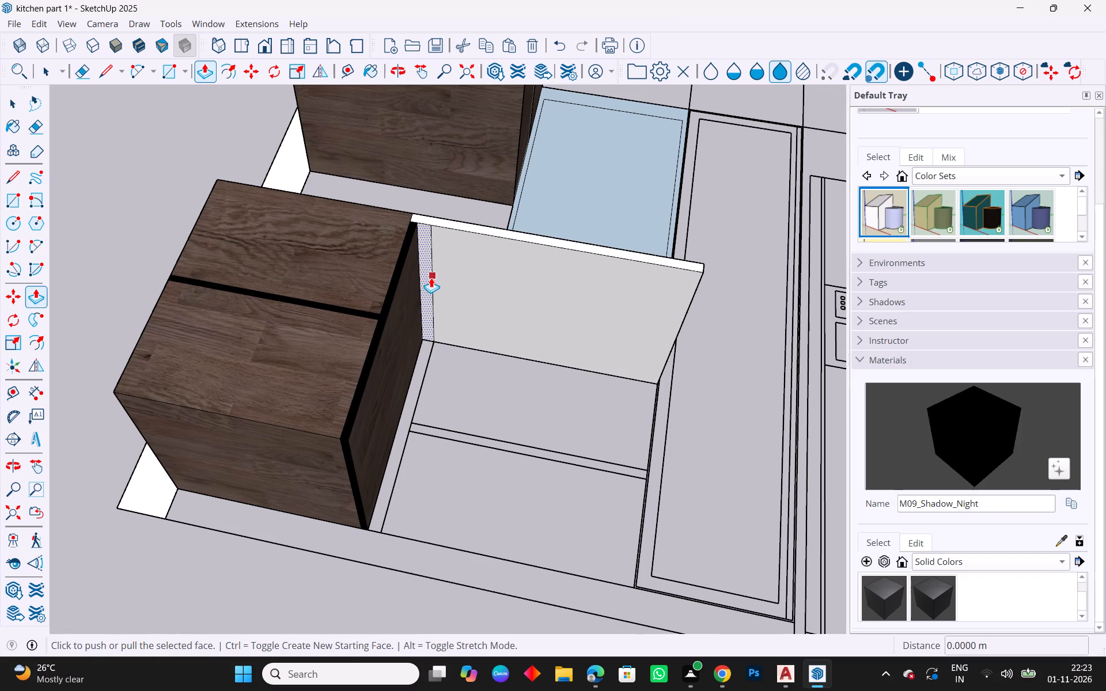
drag(426, 290, 370, 473)
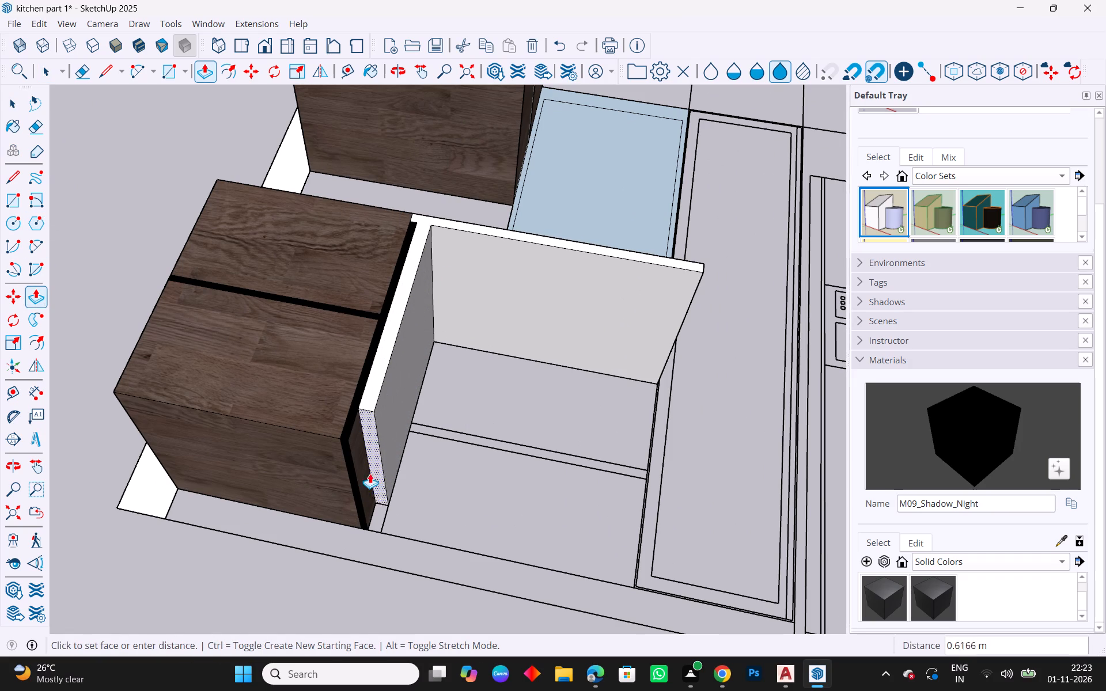
drag(370, 473, 386, 544)
middle_drag(387, 501, 567, 642)
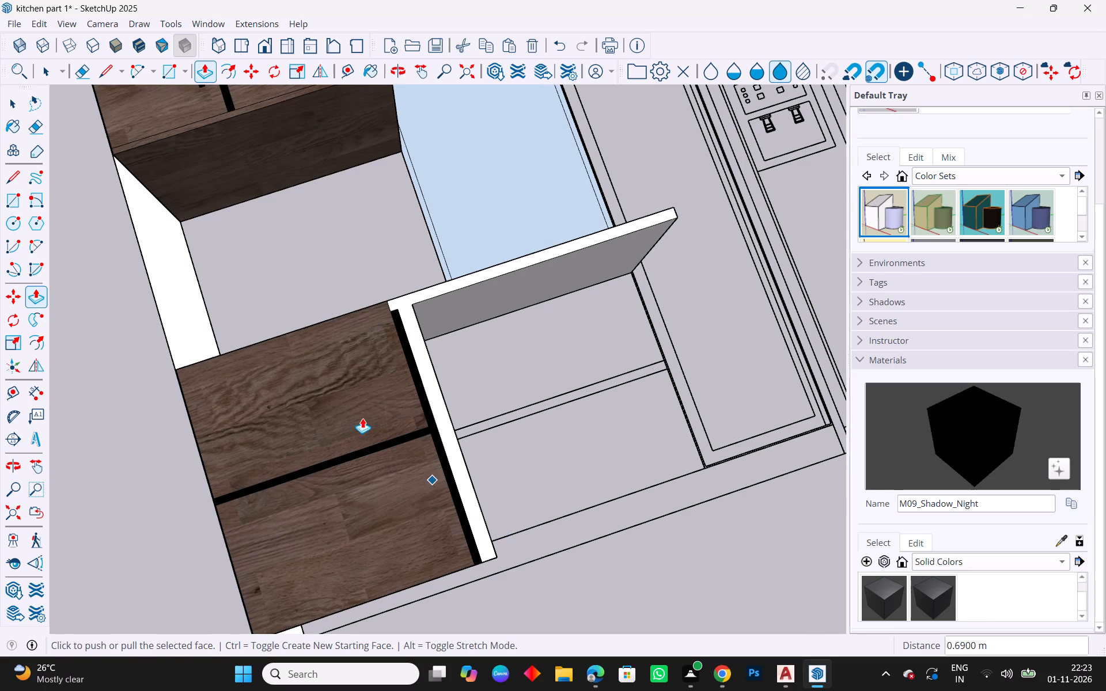
middle_drag(359, 414, 405, 625)
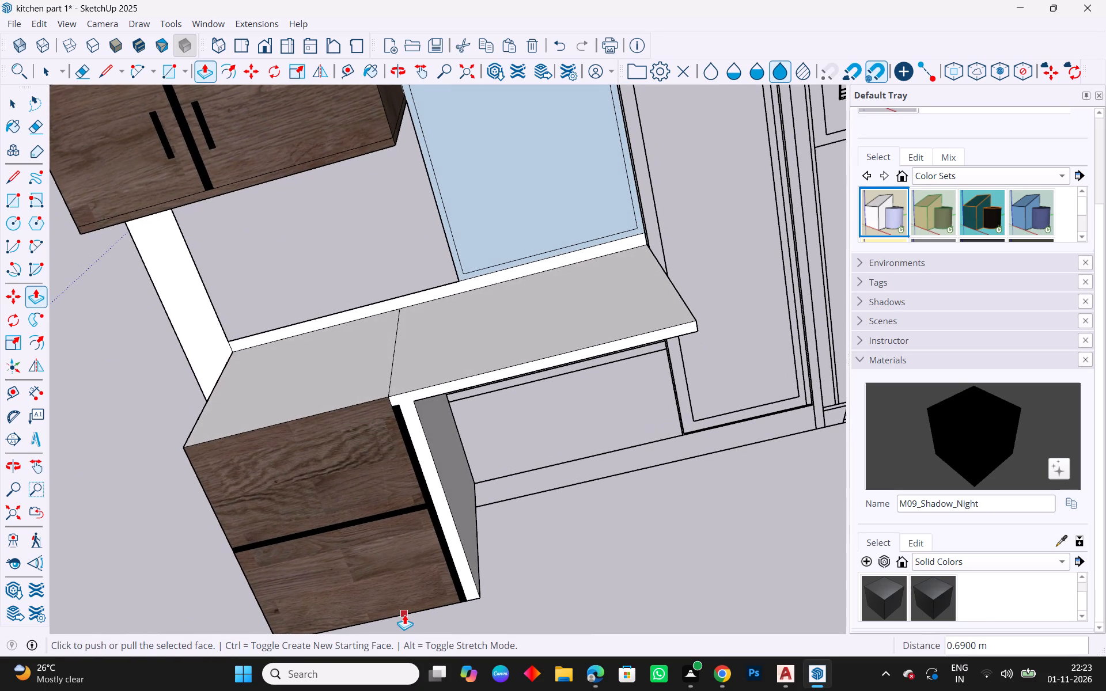
middle_drag(384, 589, 238, 342)
key(Escape)
key(space)
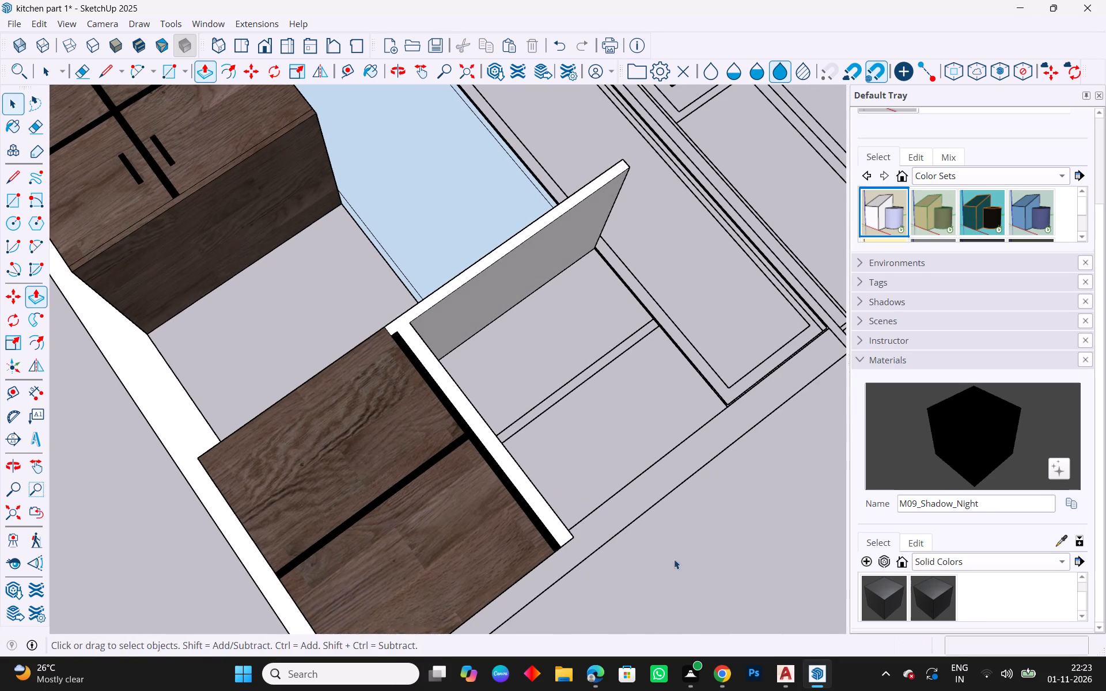
Draw a 0.75 m by 0.315 m rectangle over the upper drawer bay and delete the stray face formed beside it.
middle_drag(682, 574, 374, 599)
key(Escape)
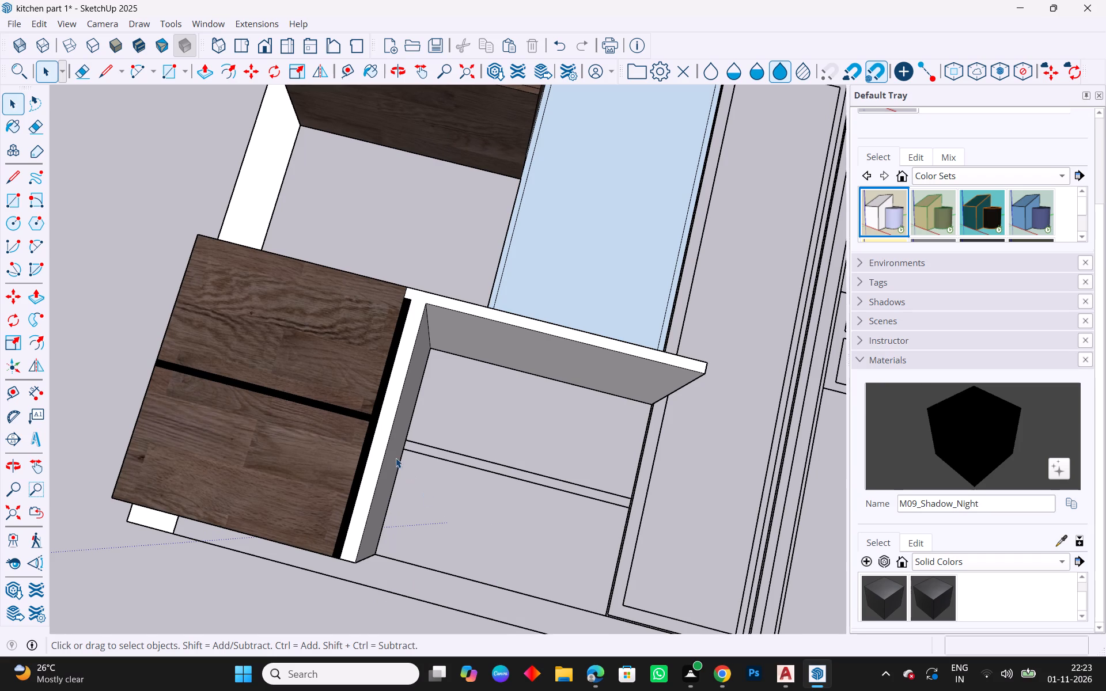
click(13, 202)
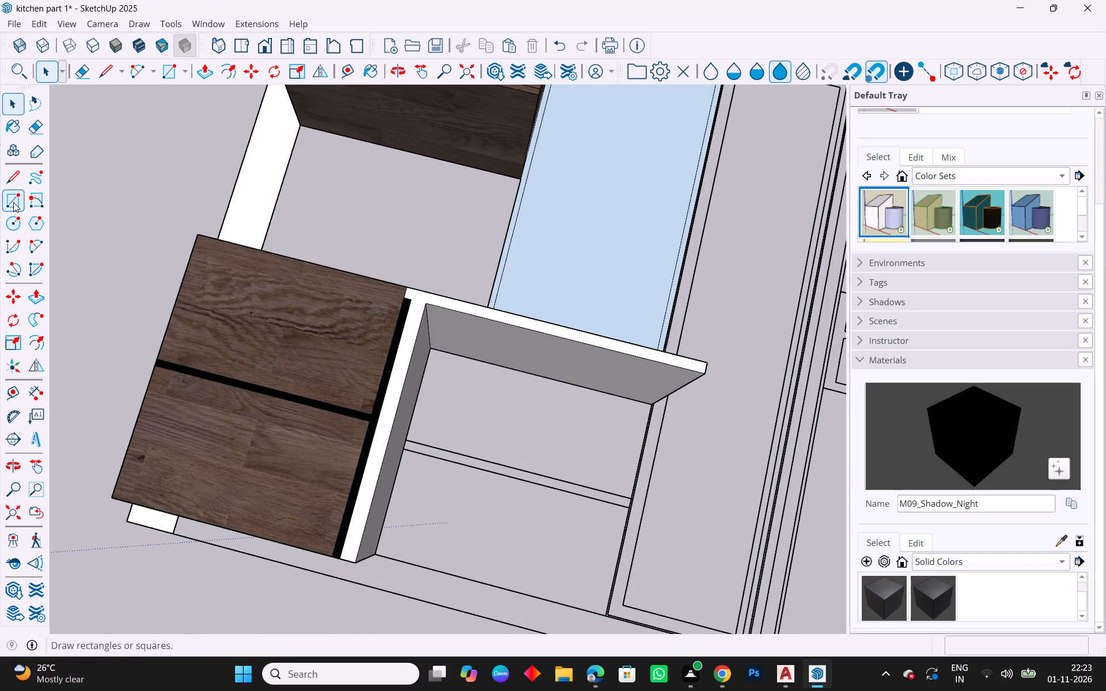
drag(409, 441, 418, 439)
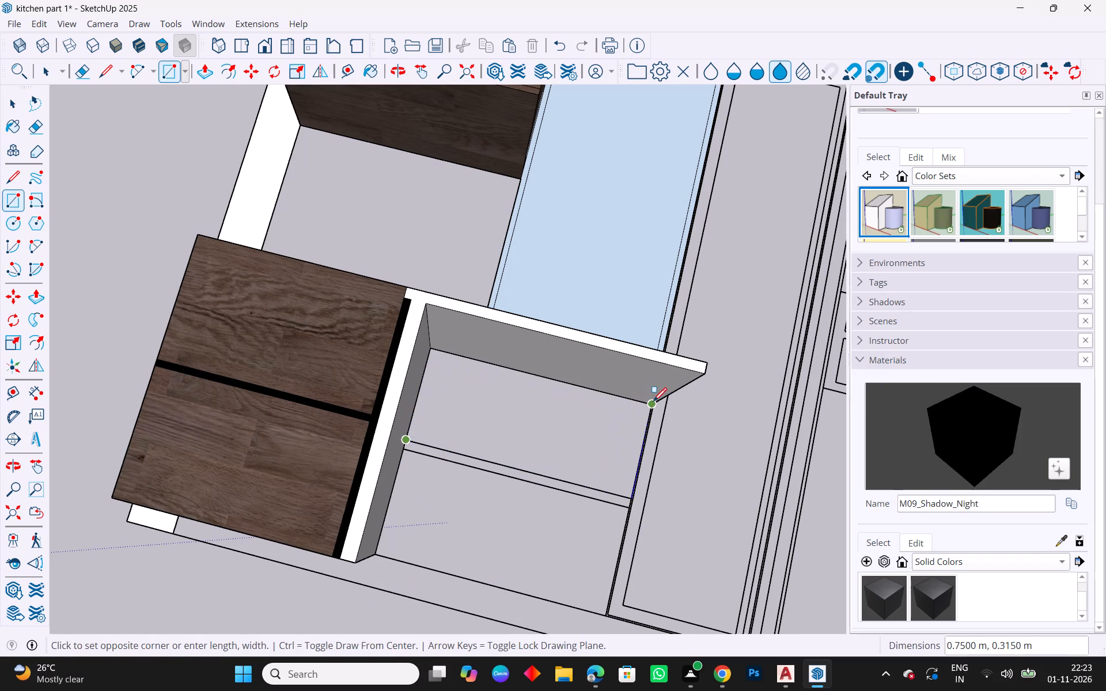
click(652, 404)
key(Escape)
key(space)
scroll(623, 488, up, 4)
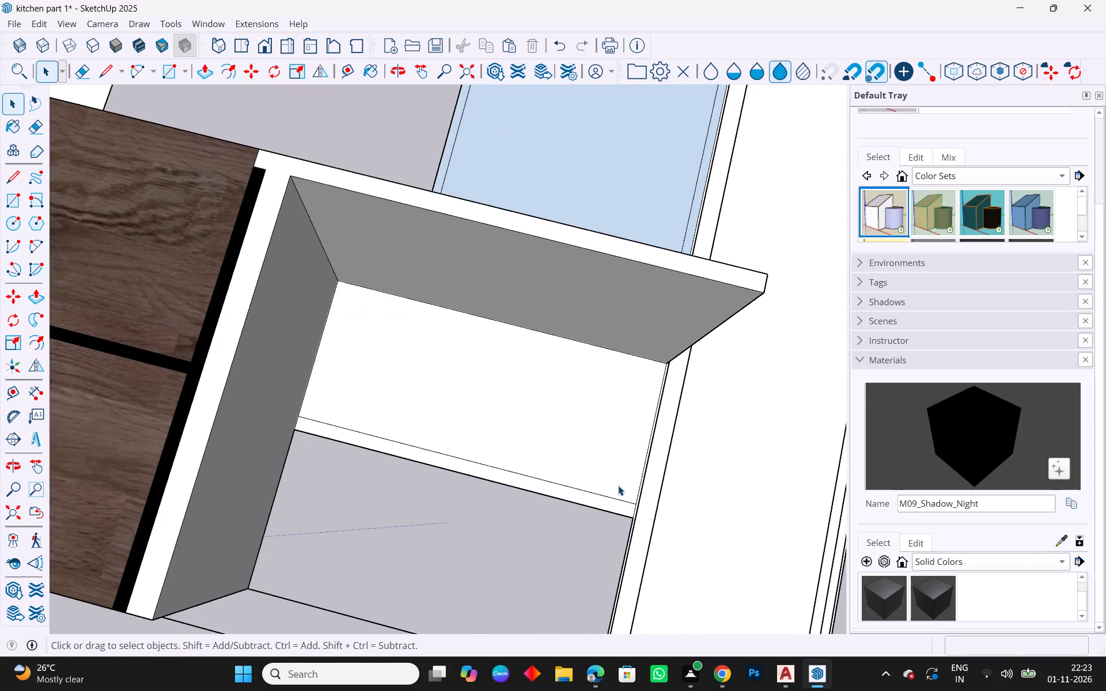
scroll(618, 485, up, 4)
click(662, 484)
key(Delete)
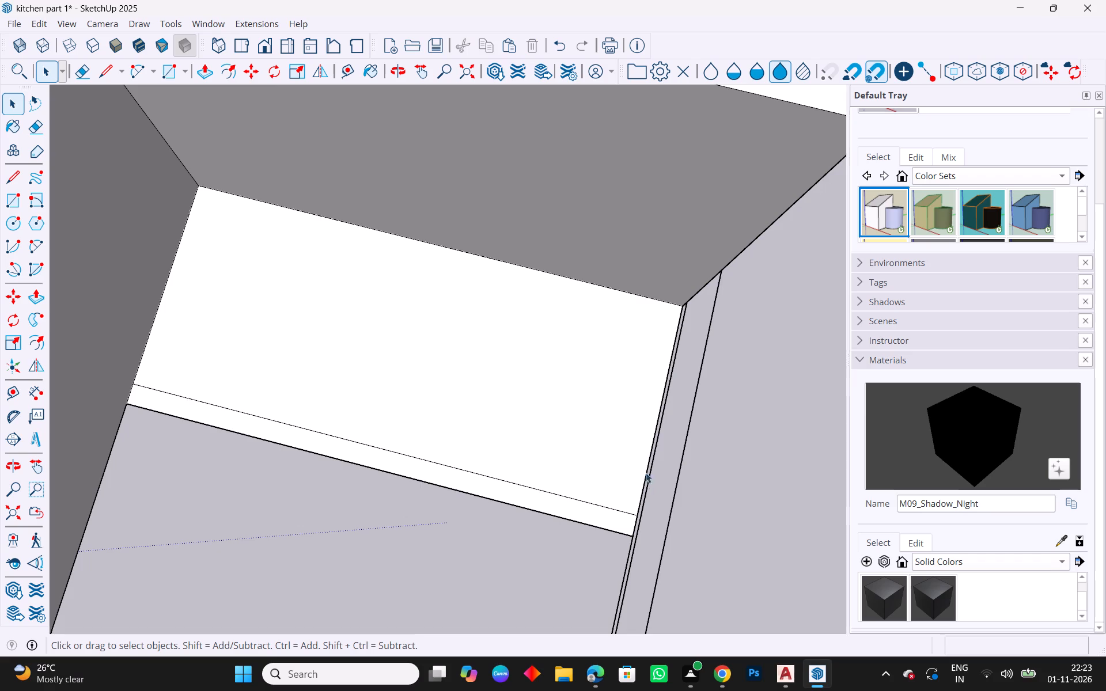
Extrude the upper drawer bay's face outward by 0.3964 m and a further 0.2036 m, flush with the front of the frame.
scroll(522, 417, down, 7)
middle_drag(625, 343, 542, 322)
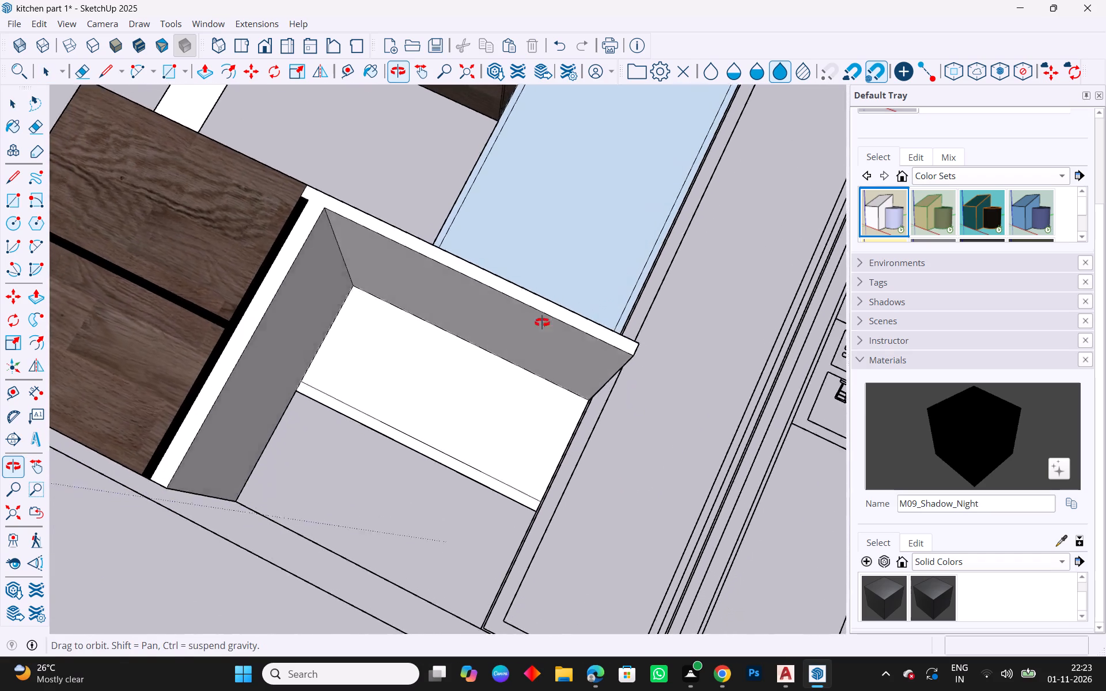
middle_drag(542, 322, 503, 210)
scroll(575, 480, up, 4)
scroll(535, 521, up, 4)
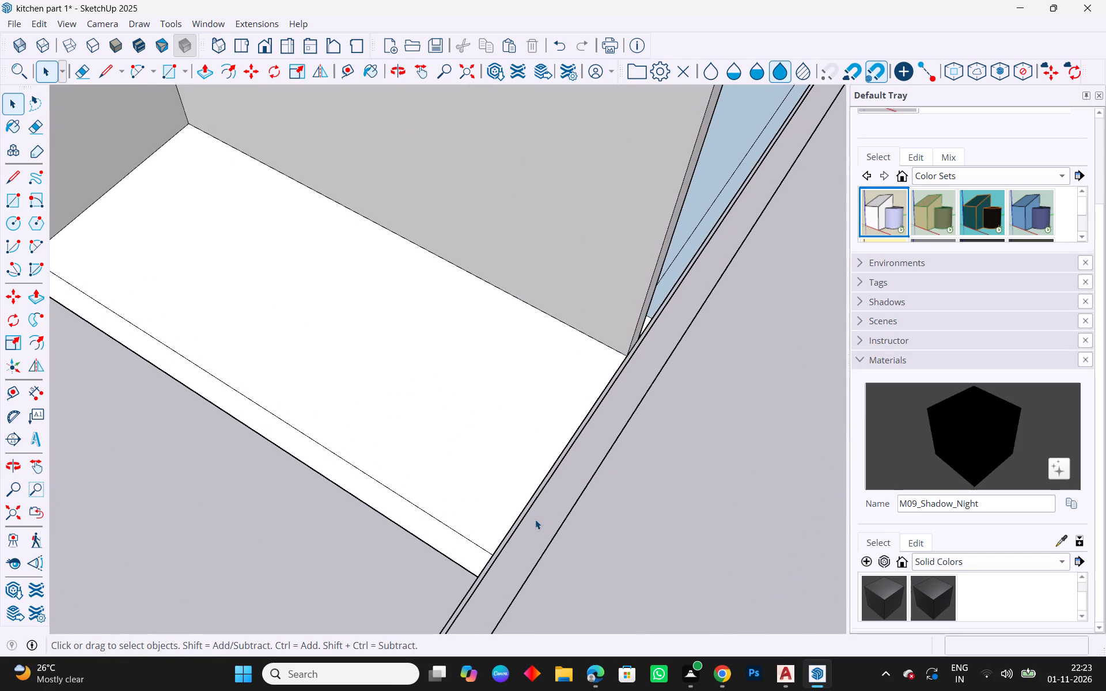
scroll(469, 419, down, 8)
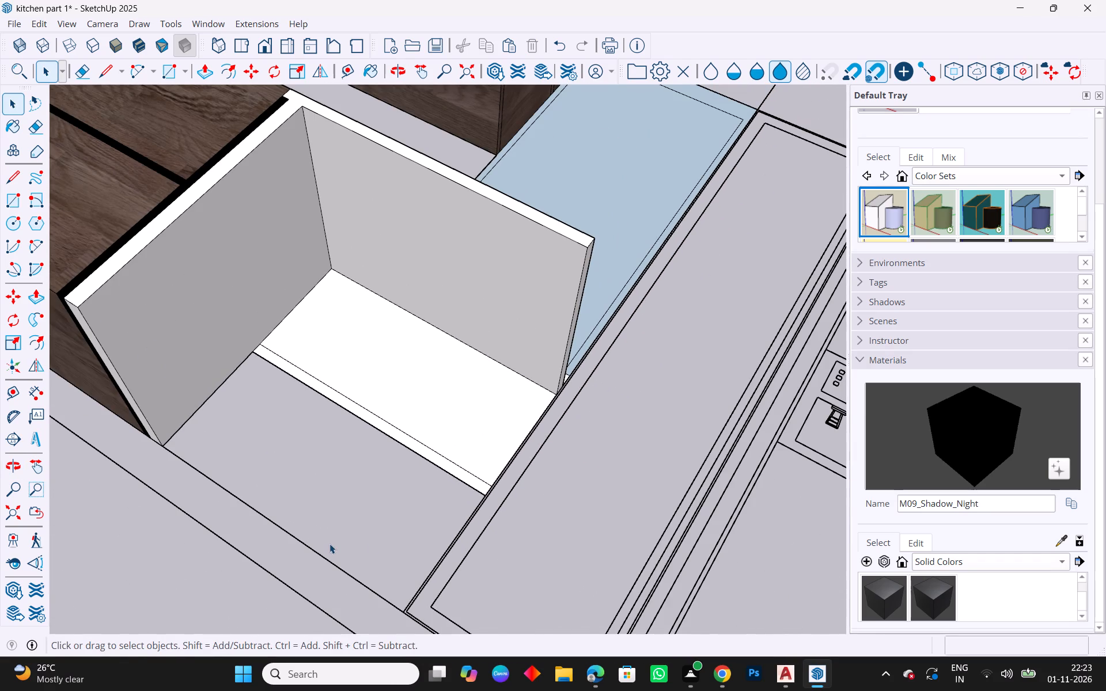
middle_drag(376, 570, 650, 636)
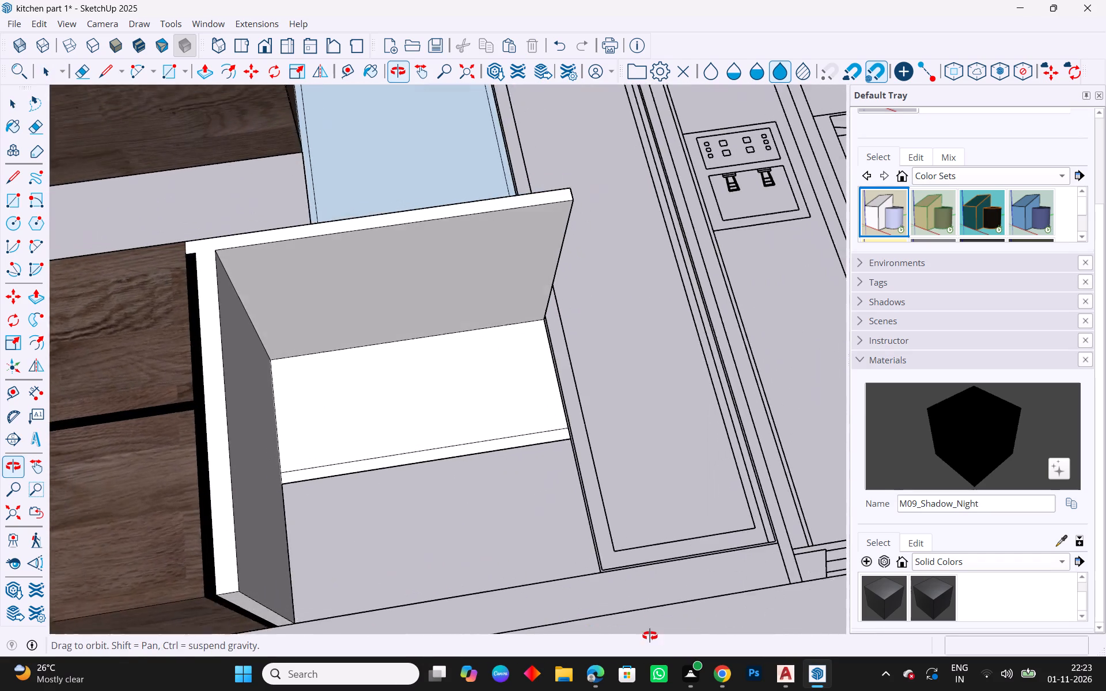
middle_drag(650, 636, 653, 635)
scroll(526, 443, up, 5)
click(495, 397)
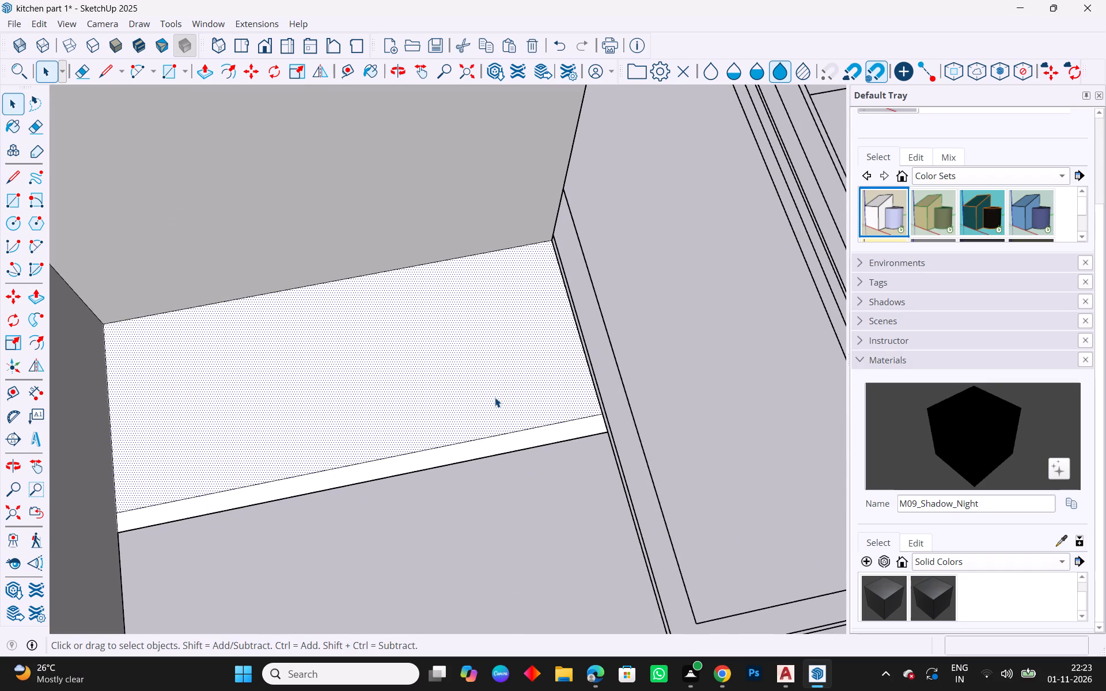
key(p)
drag(496, 397, 356, 317)
scroll(662, 360, down, 6)
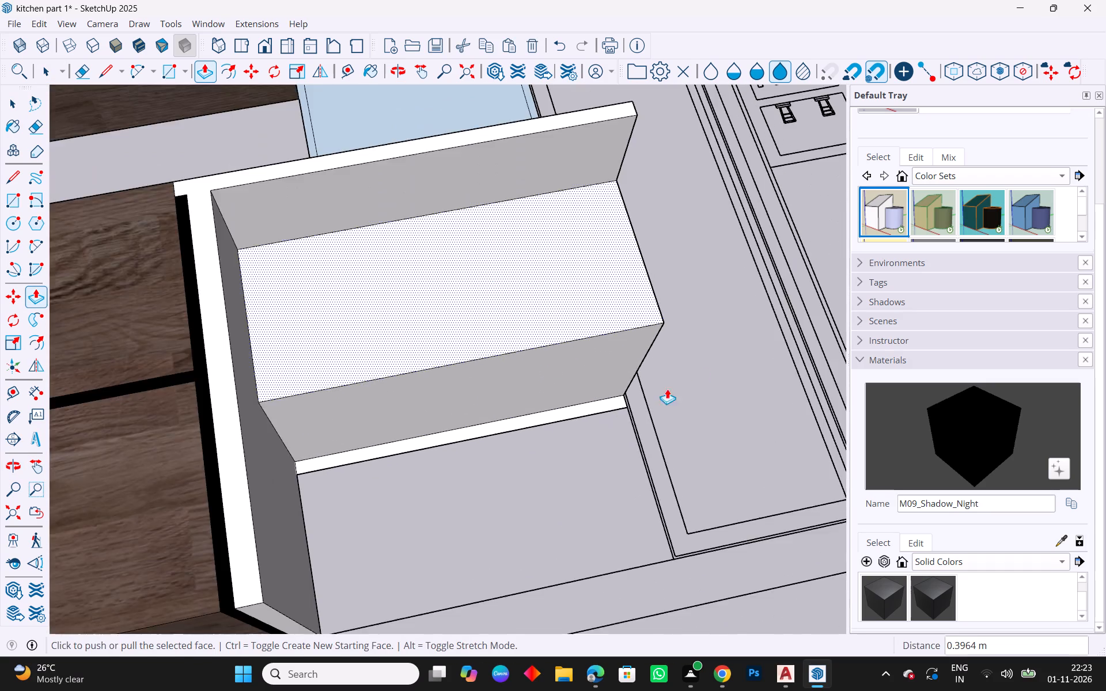
scroll(667, 389, down, 1)
drag(436, 324, 346, 242)
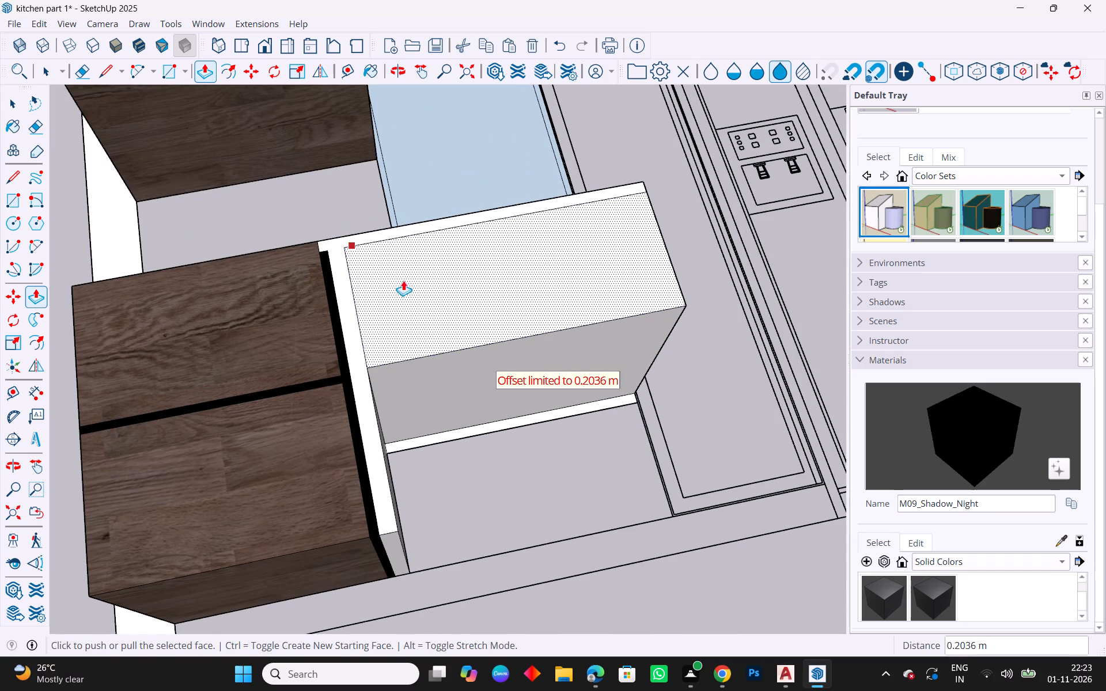
key(Escape)
key(space)
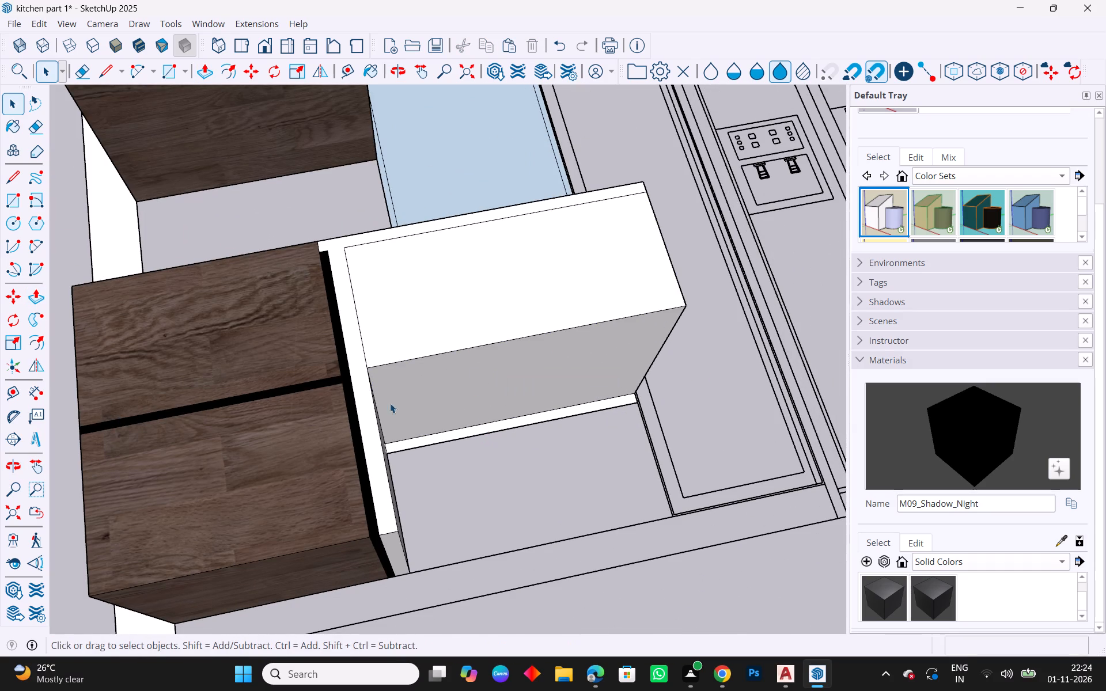
Extrude the thin middle rail below the upper drawer outward 0.6 m, flush with the drawer front.
click(34, 303)
scroll(653, 430, up, 3)
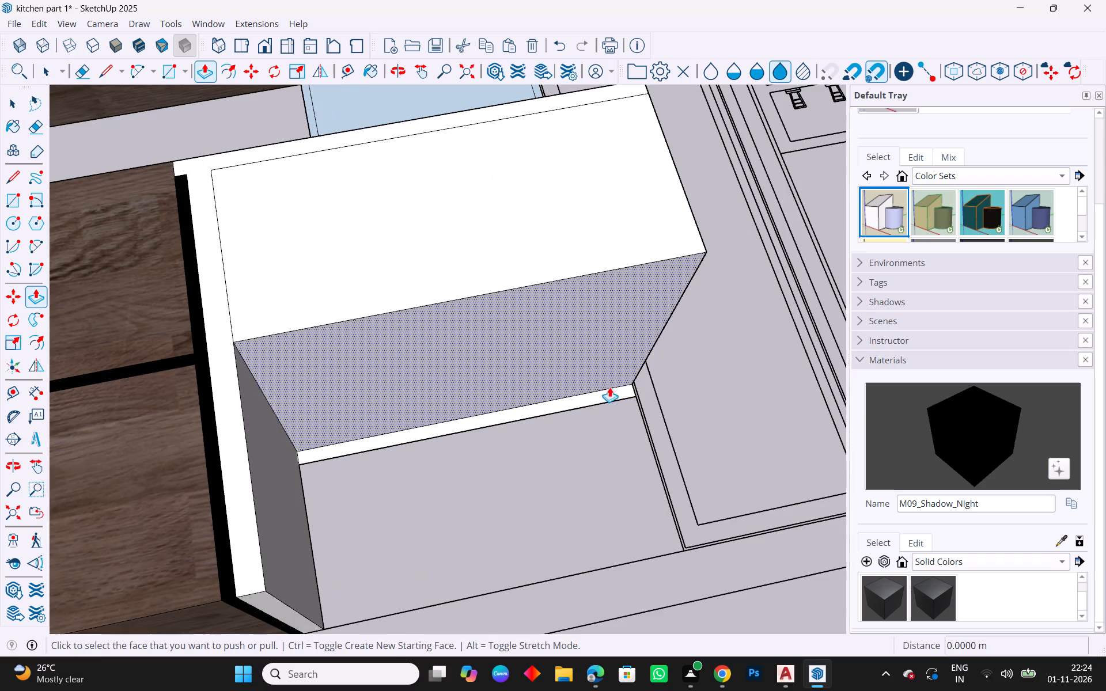
drag(610, 396, 711, 259)
scroll(459, 339, down, 4)
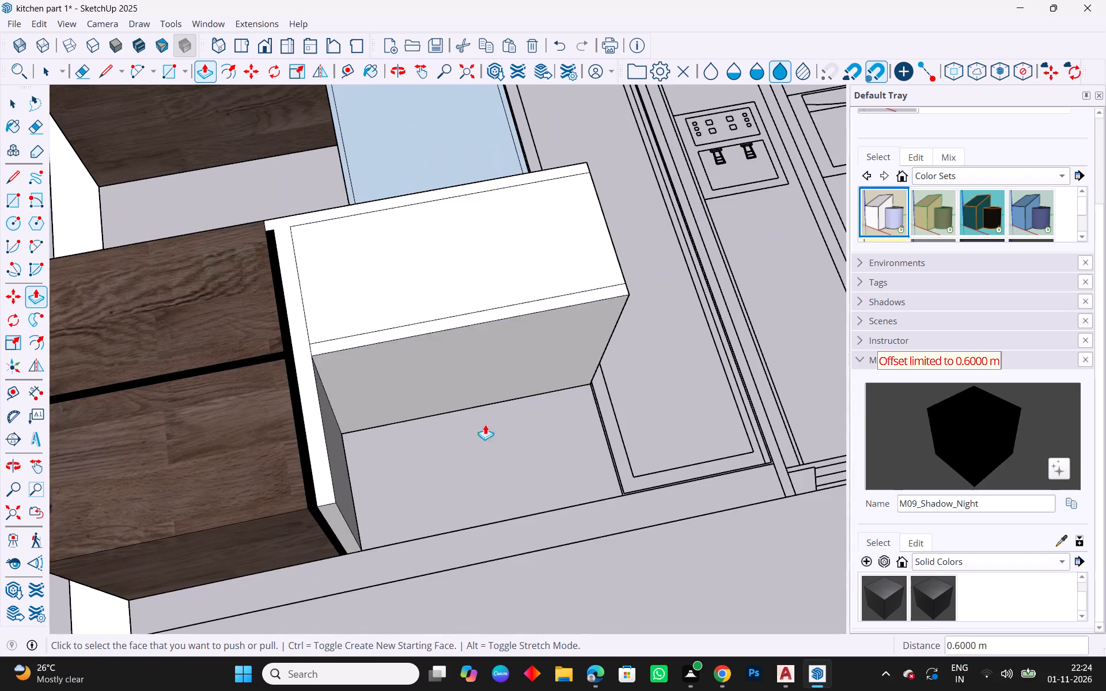
Extrude the middle rail's underside down 0.345 m as a new volume, forming the lower drawer to the divider's bottom end.
middle_drag(488, 449, 437, 443)
click(418, 372)
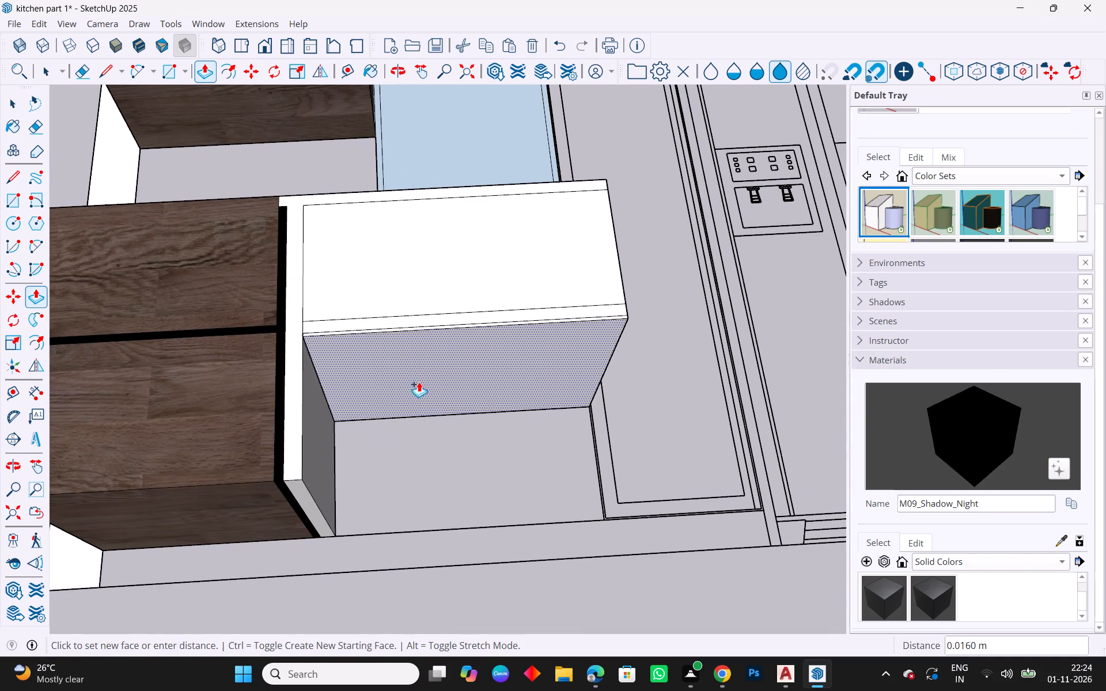
click(301, 483)
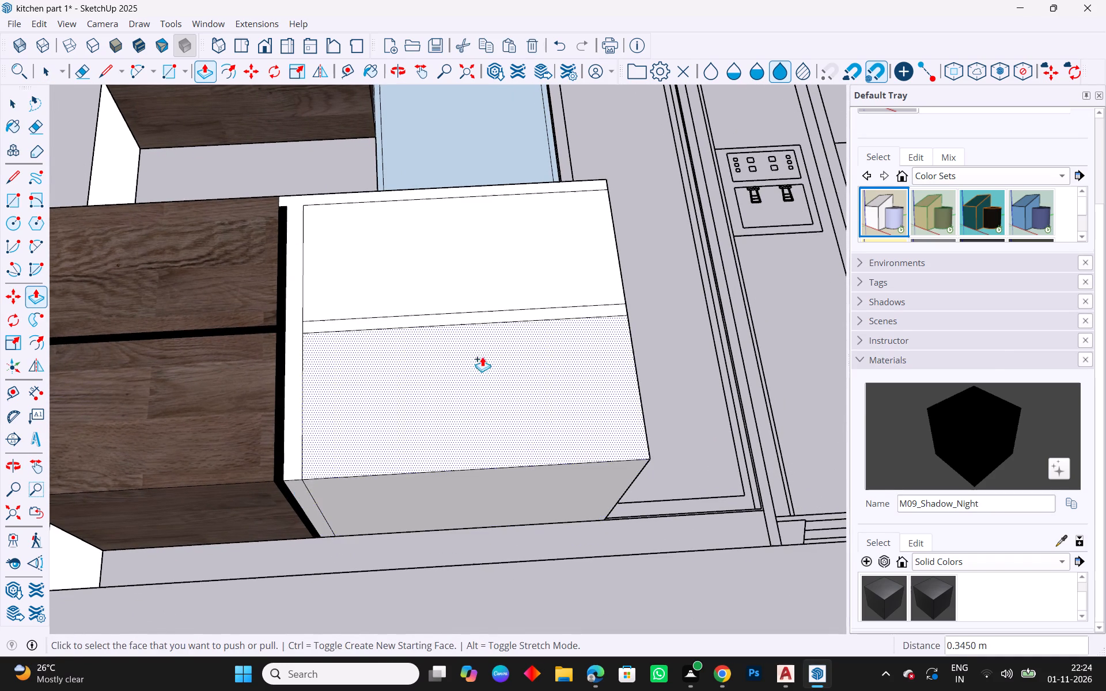
middle_drag(478, 346, 483, 488)
key(Escape)
key(space)
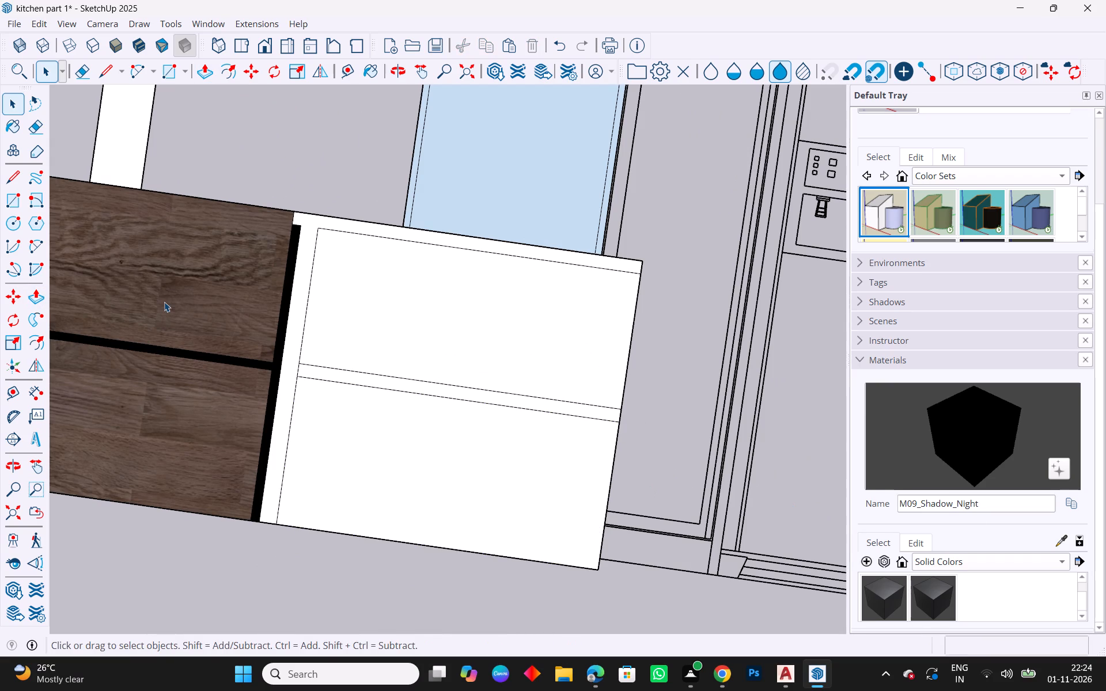
Sample Wood_Floor_12_1K from the finished cabinet front and paint the new upper and lower drawer fronts with it.
click(1056, 544)
drag(226, 313, 237, 313)
click(376, 317)
click(410, 442)
scroll(609, 339, down, 4)
key(Escape)
key(space)
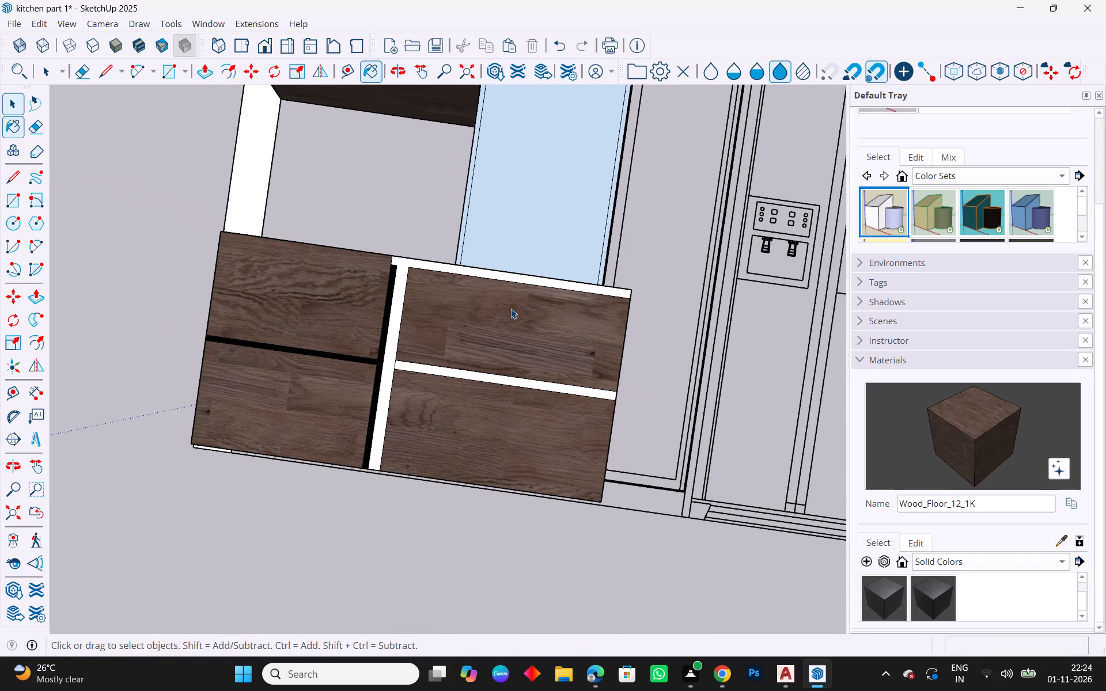
Paint the front faces of the new drawer unit's vertical divider, top rail and middle rail with M09_Shadow_Night.
click(291, 282)
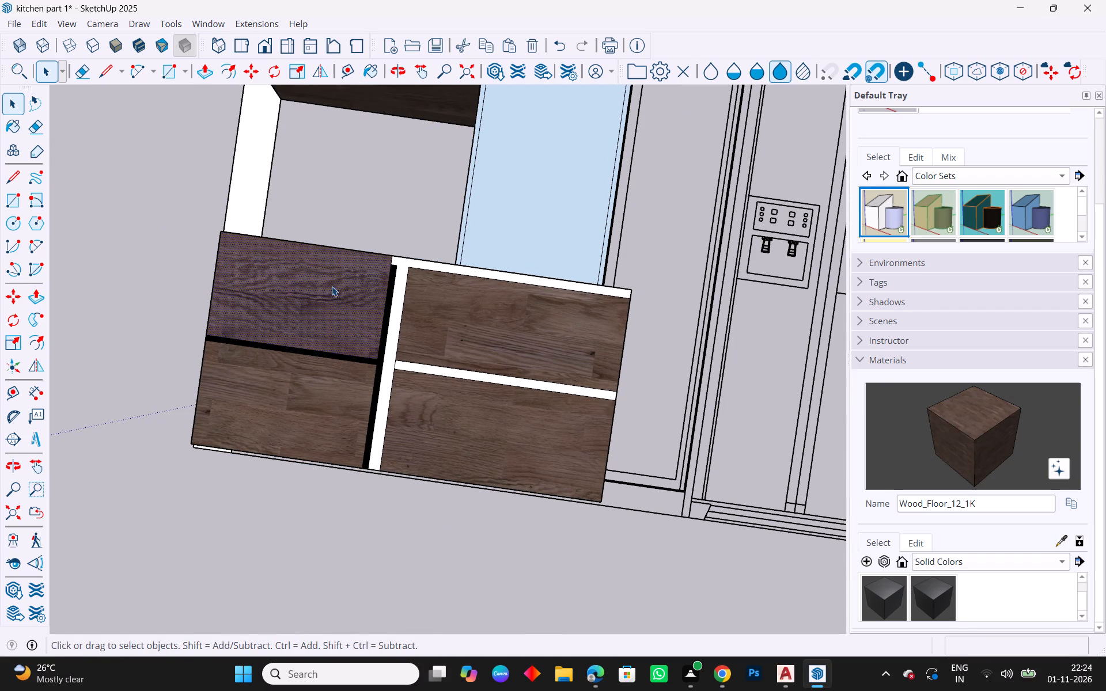
key(Escape)
click(940, 603)
click(402, 284)
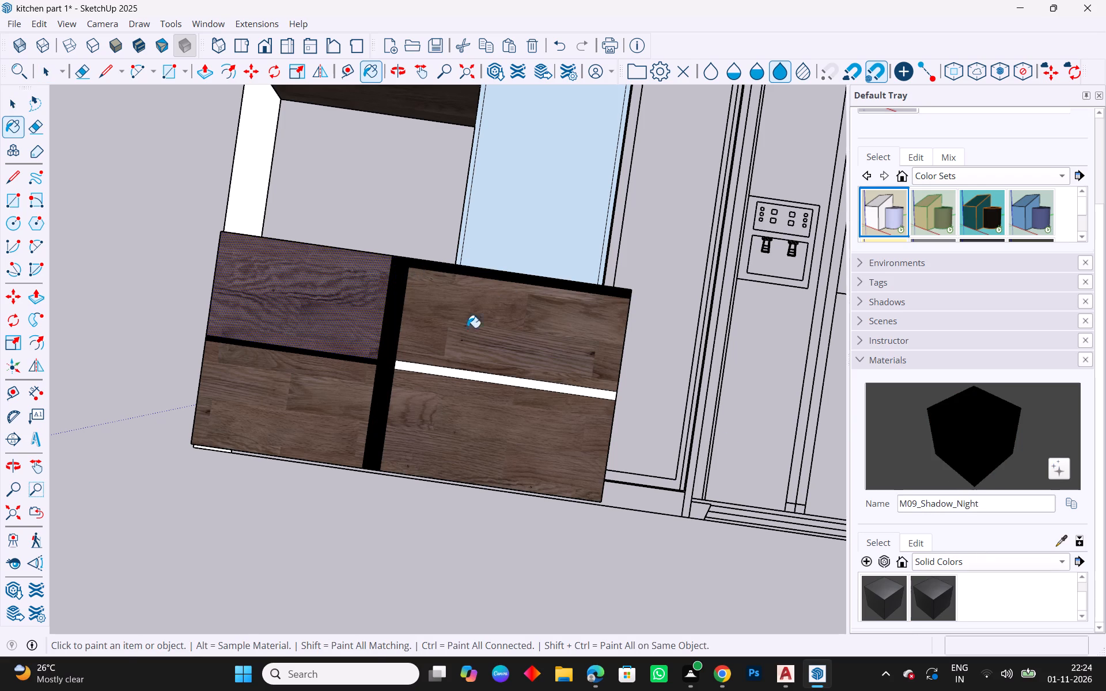
scroll(492, 398, up, 4)
click(522, 382)
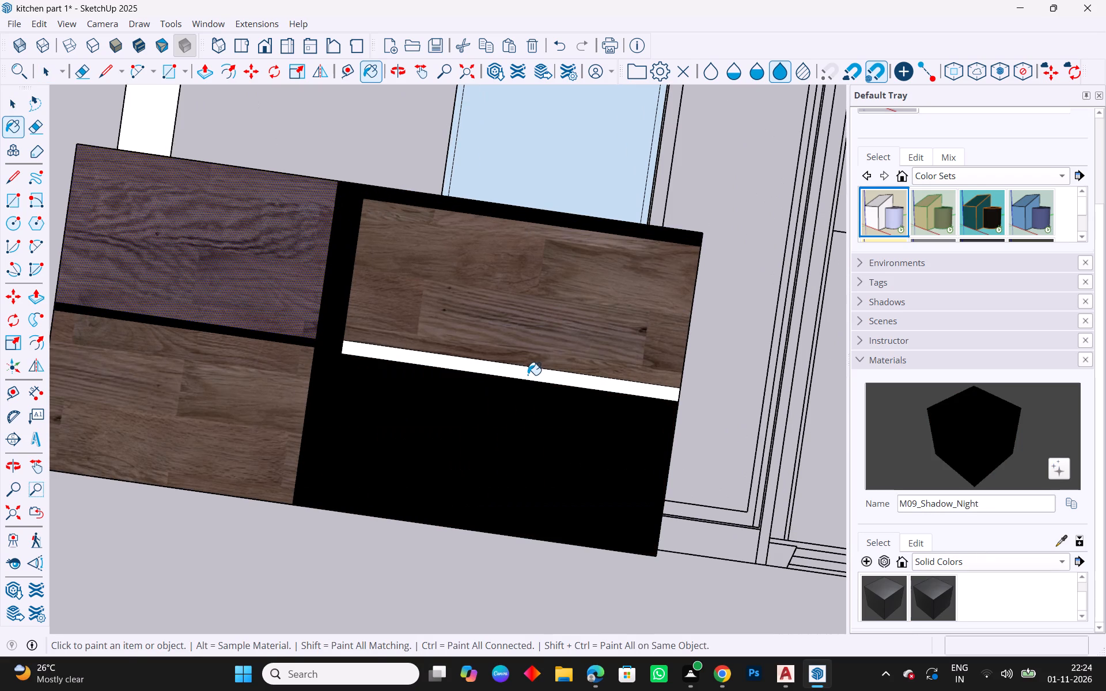
key(ctrl+z)
click(523, 375)
scroll(476, 378, down, 8)
key(Escape)
key(space)
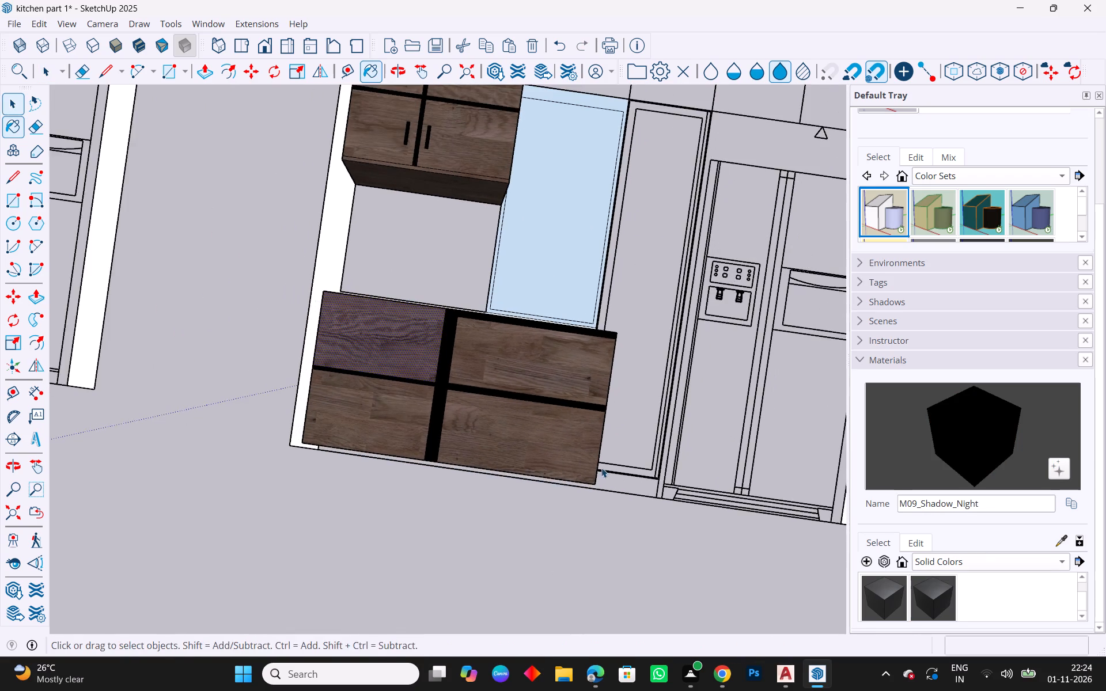
Extrude the white countertop strip above the base drawers outward 0.6 m, flush with the drawer fronts.
middle_drag(571, 482, 916, 557)
key(Escape)
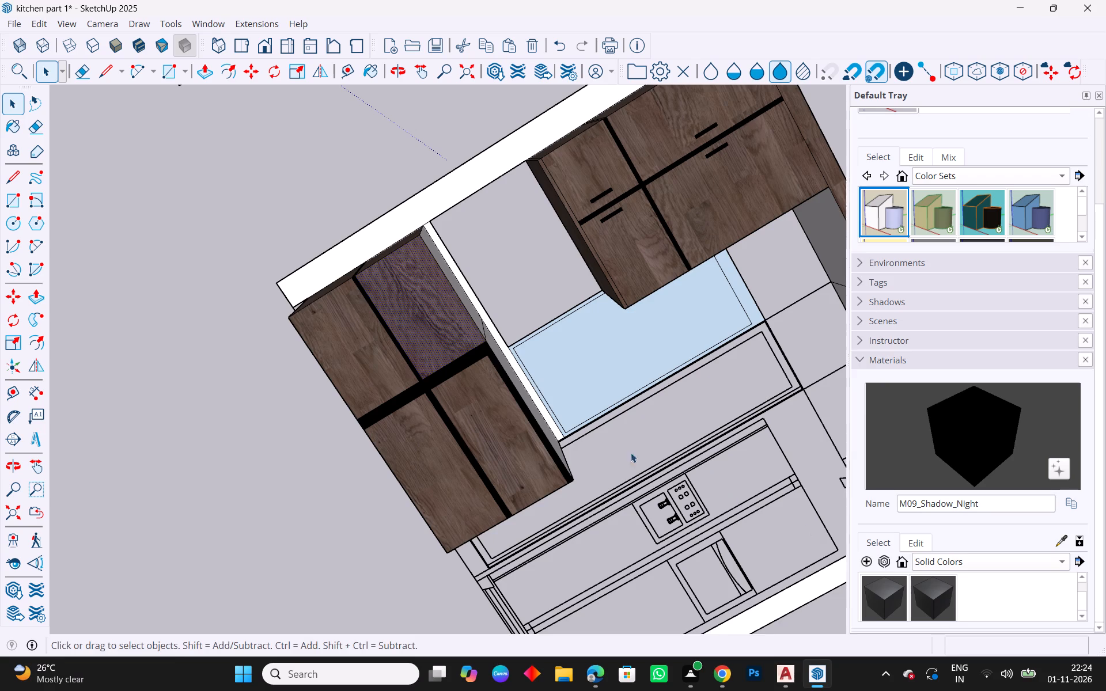
middle_drag(521, 479, 453, 325)
middle_drag(585, 519, 288, 548)
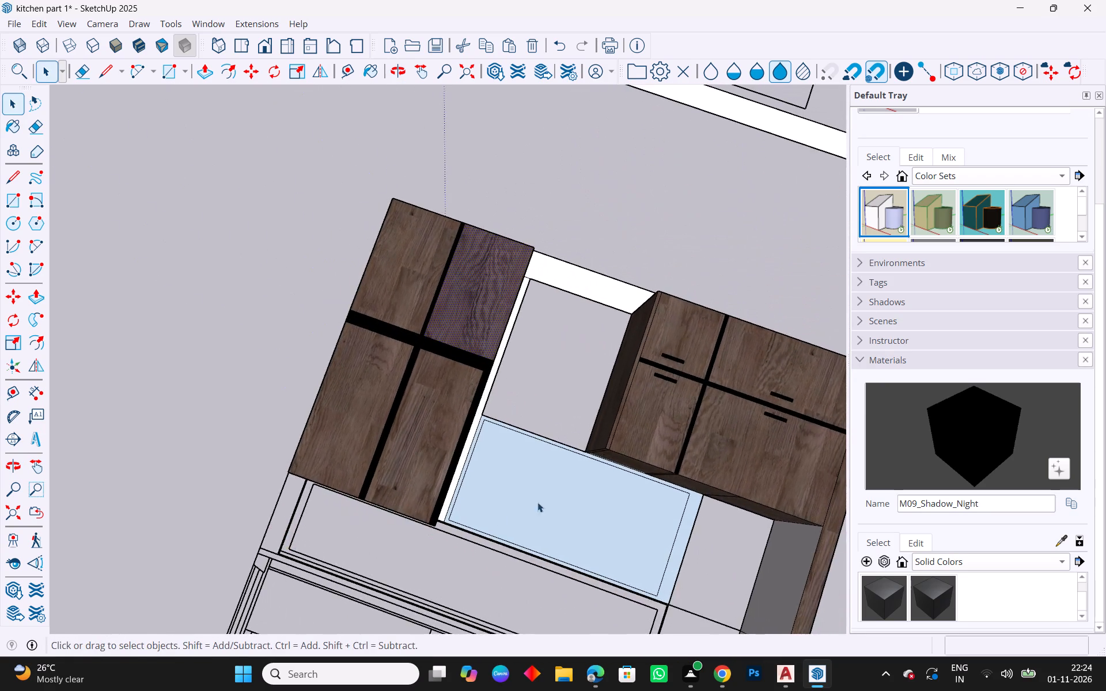
scroll(537, 502, up, 4)
scroll(433, 492, up, 1)
middle_drag(433, 480, 403, 333)
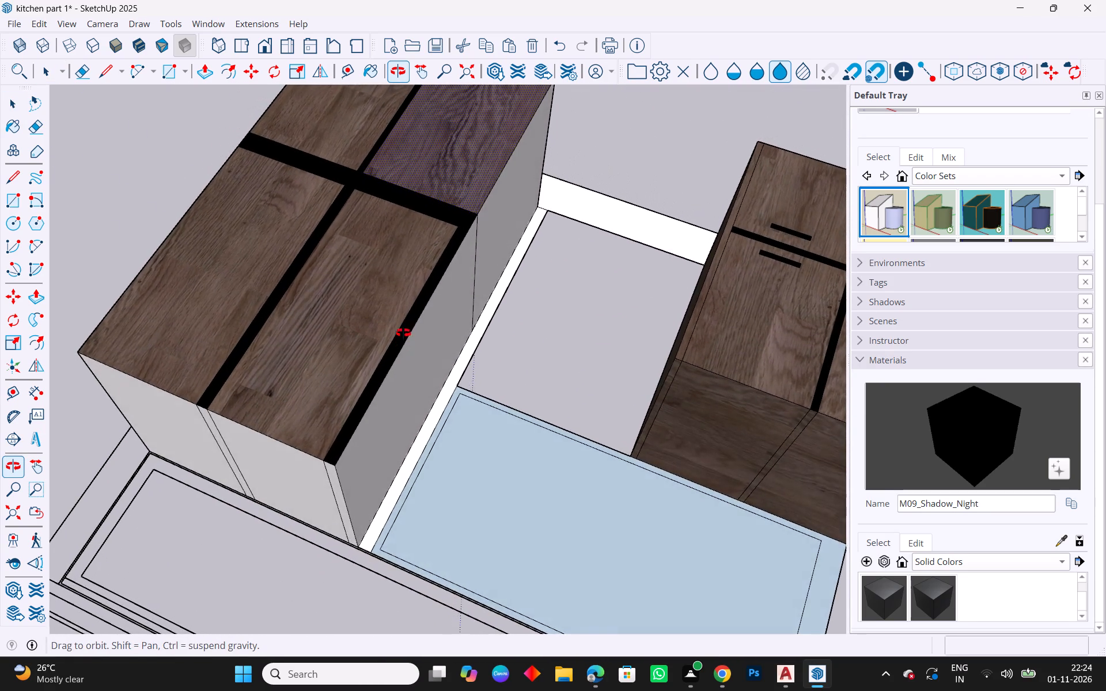
middle_drag(403, 333, 414, 289)
scroll(441, 389, up, 2)
click(441, 423)
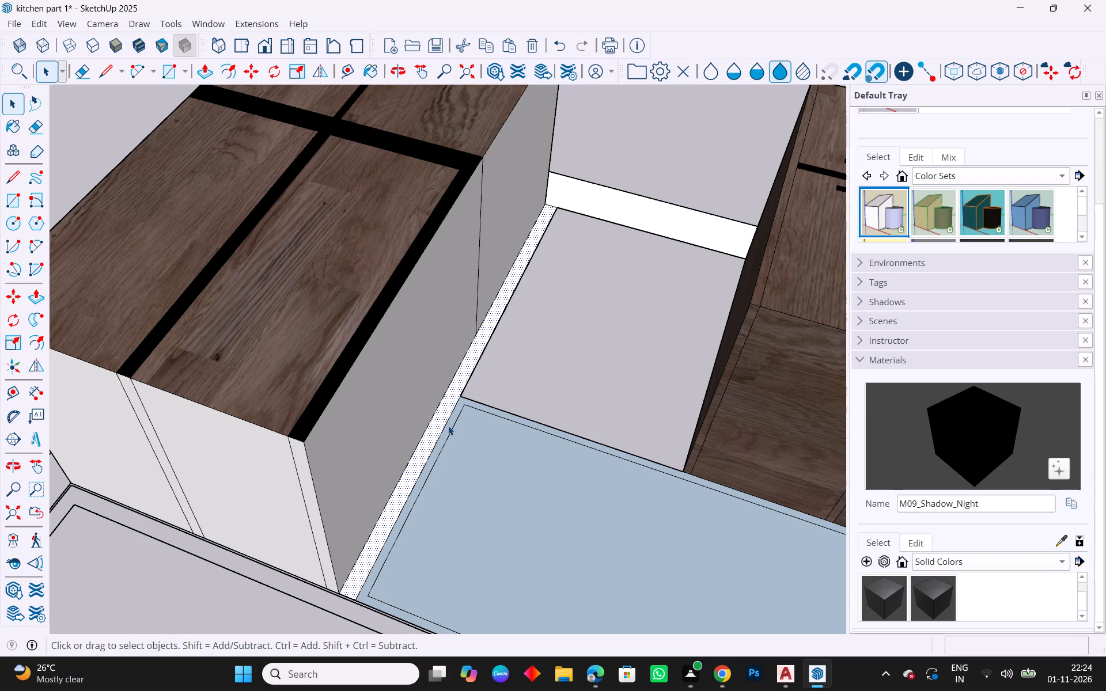
key(p)
drag(437, 426, 412, 408)
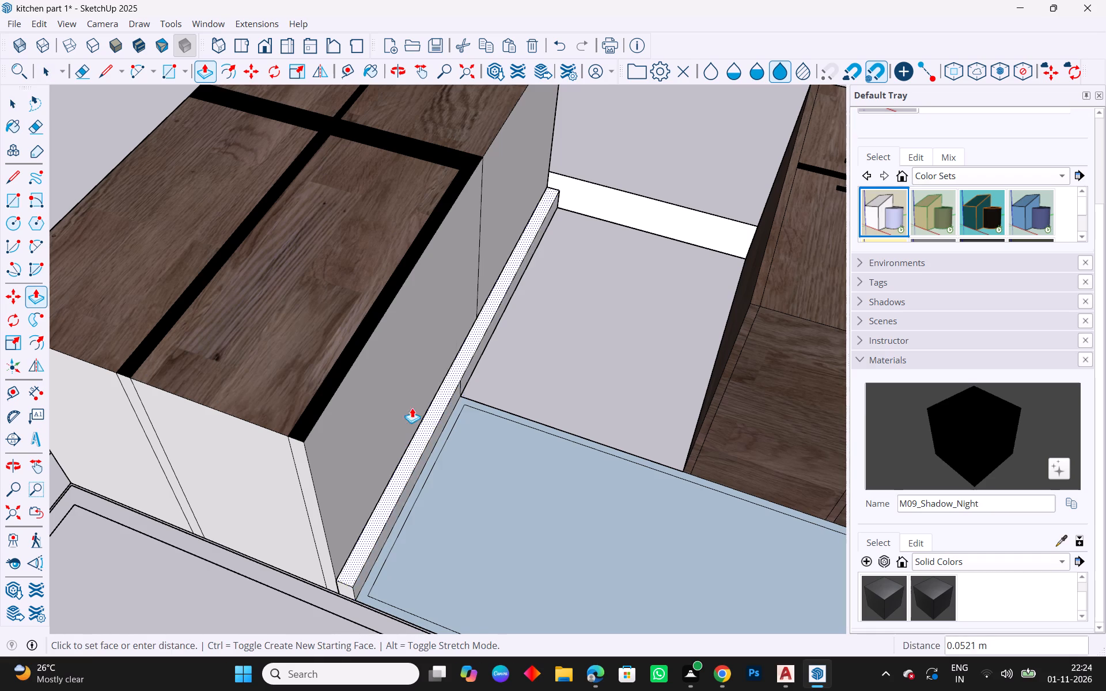
drag(412, 408, 299, 438)
key(Escape)
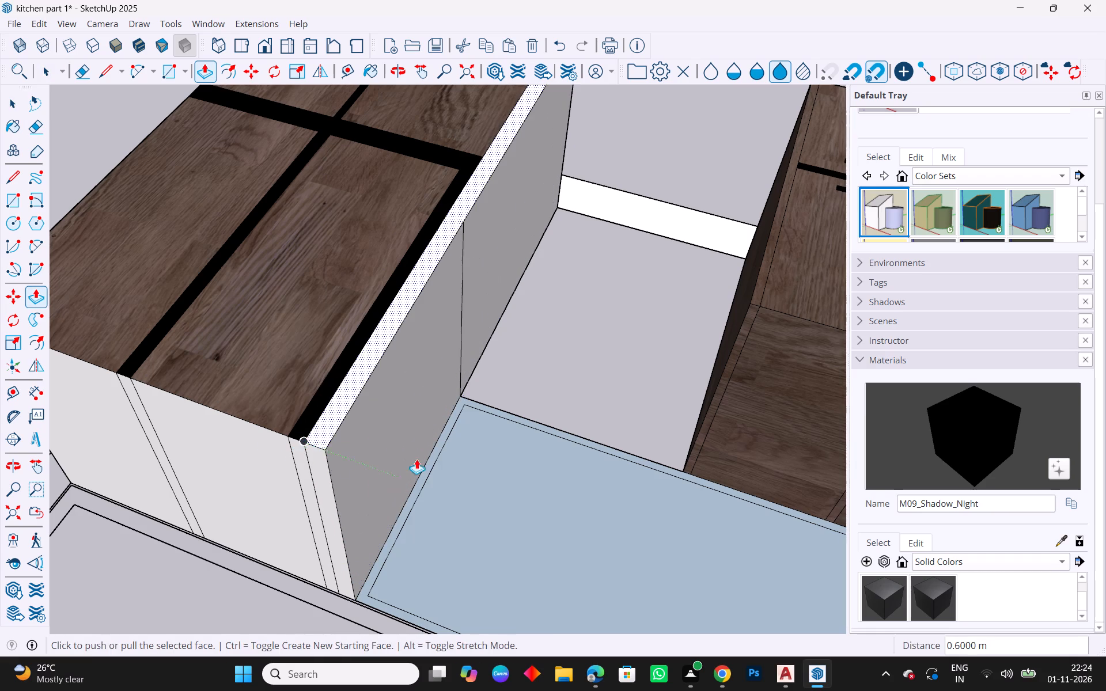
scroll(425, 458, down, 4)
middle_drag(366, 477, 579, 552)
key(Escape)
key(space)
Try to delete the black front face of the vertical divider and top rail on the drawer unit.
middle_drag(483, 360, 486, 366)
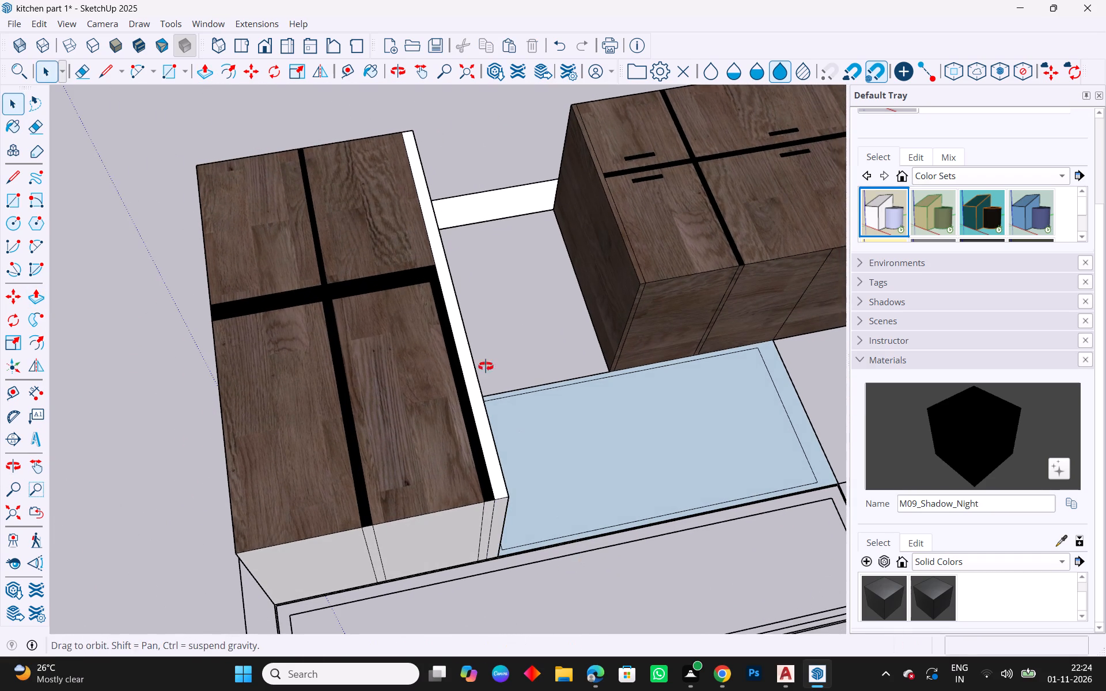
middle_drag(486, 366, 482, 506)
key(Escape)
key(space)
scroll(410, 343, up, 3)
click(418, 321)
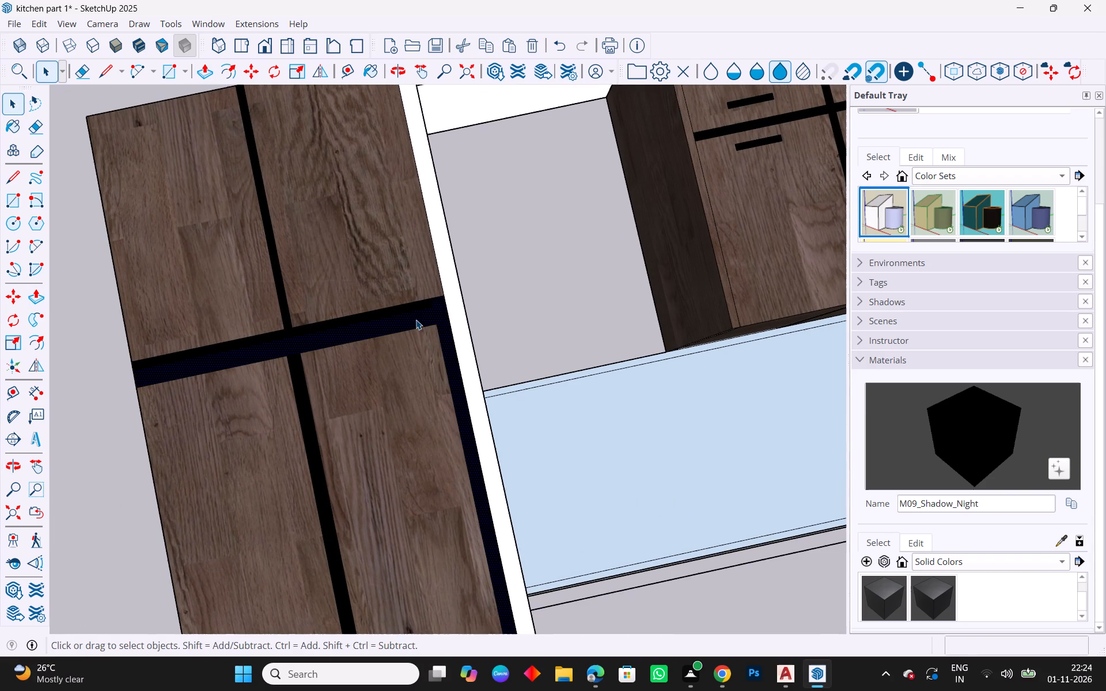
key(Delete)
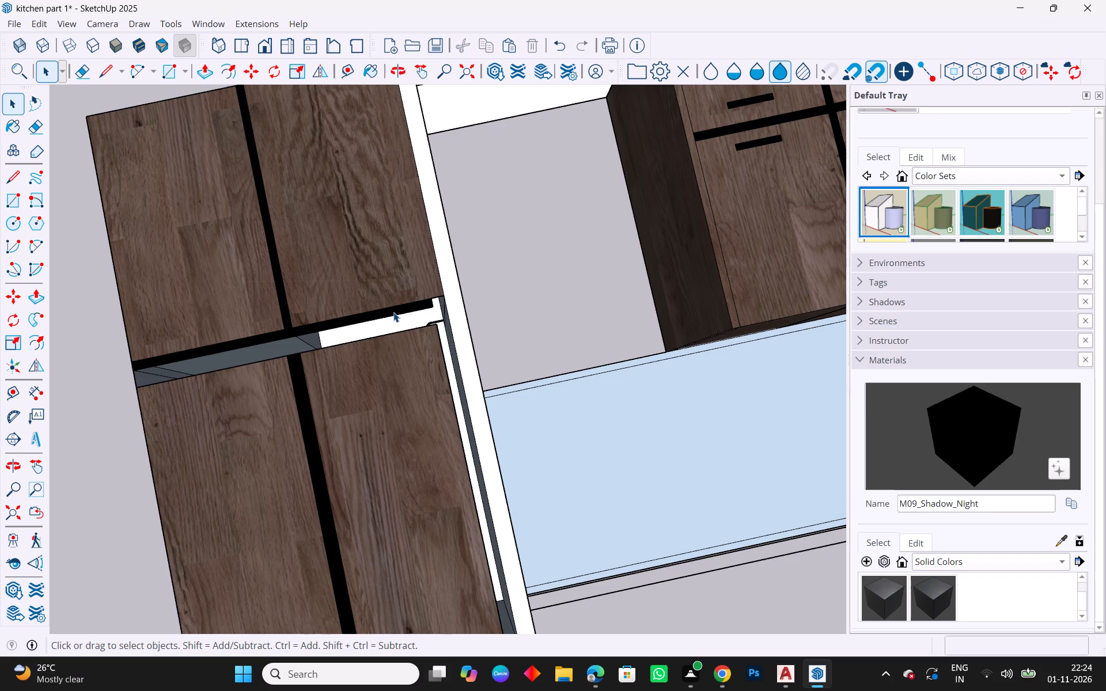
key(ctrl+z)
Extrude the white border strip around the cabinet wall outward, flush with the front of the base drawer unit.
middle_drag(532, 437, 428, 447)
scroll(428, 447, down, 6)
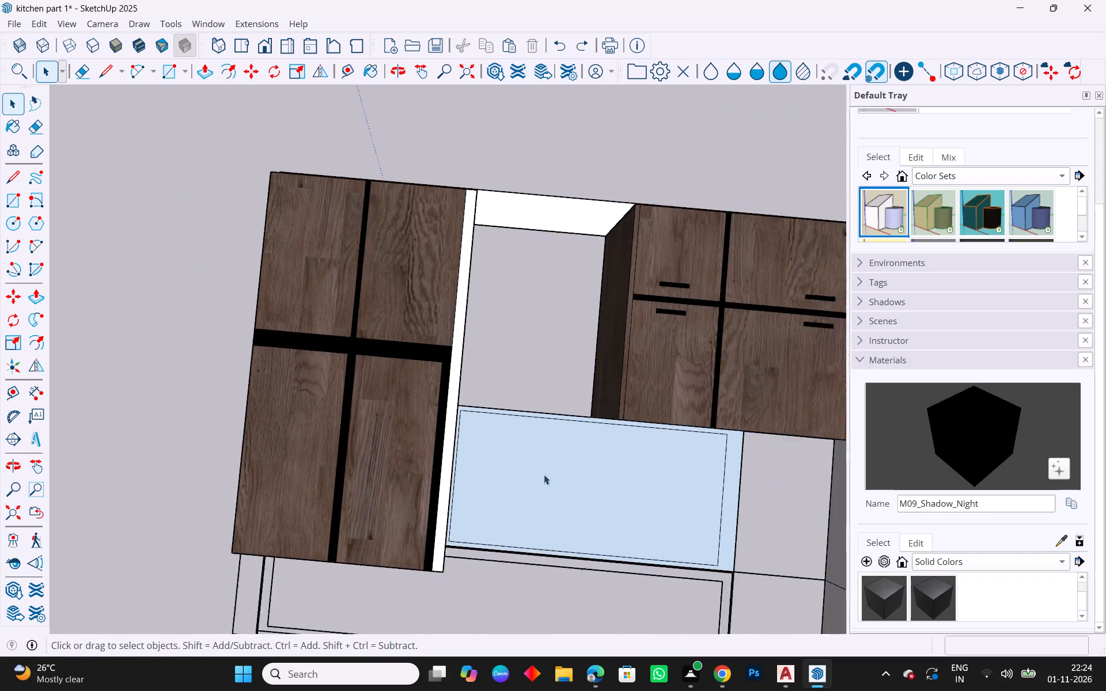
middle_drag(545, 473, 355, 243)
middle_drag(498, 476, 711, 512)
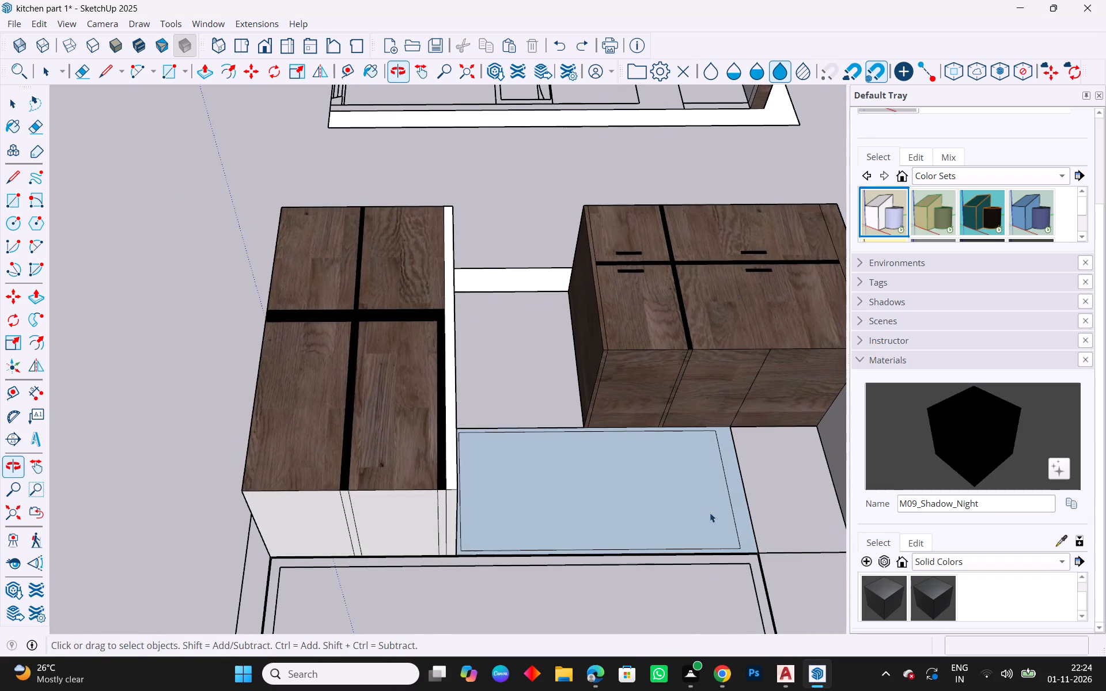
middle_drag(564, 362, 611, 629)
middle_drag(517, 354, 516, 472)
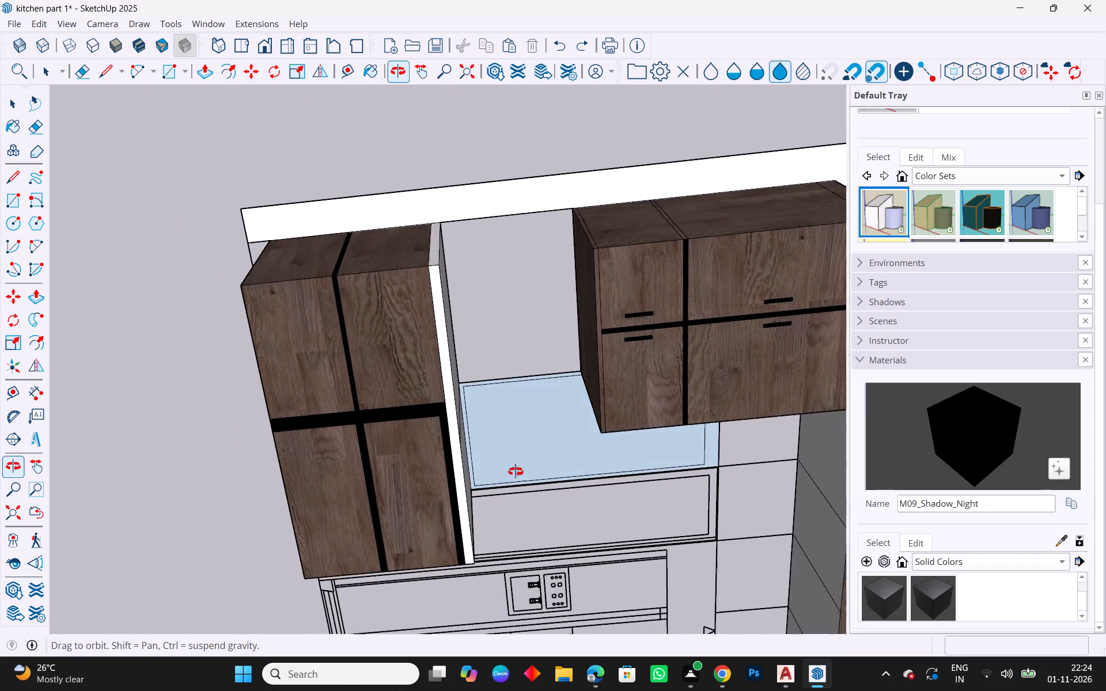
middle_drag(516, 472, 515, 489)
click(324, 219)
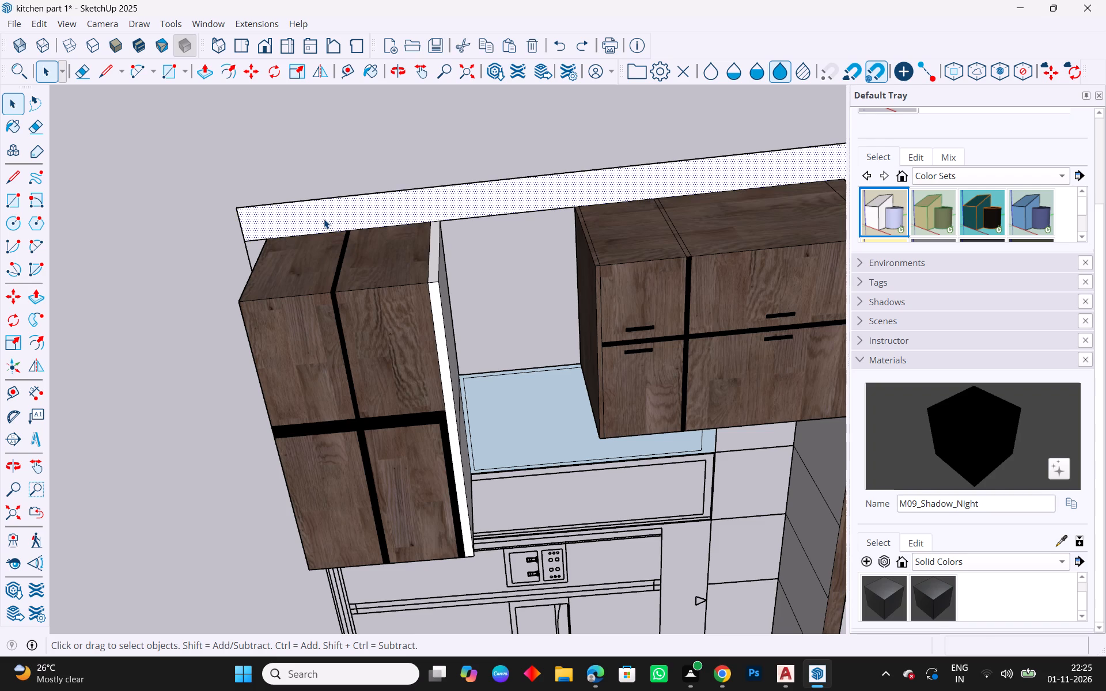
key(p)
drag(324, 219, 419, 284)
middle_drag(406, 302, 441, 157)
scroll(441, 157, down, 2)
key(Escape)
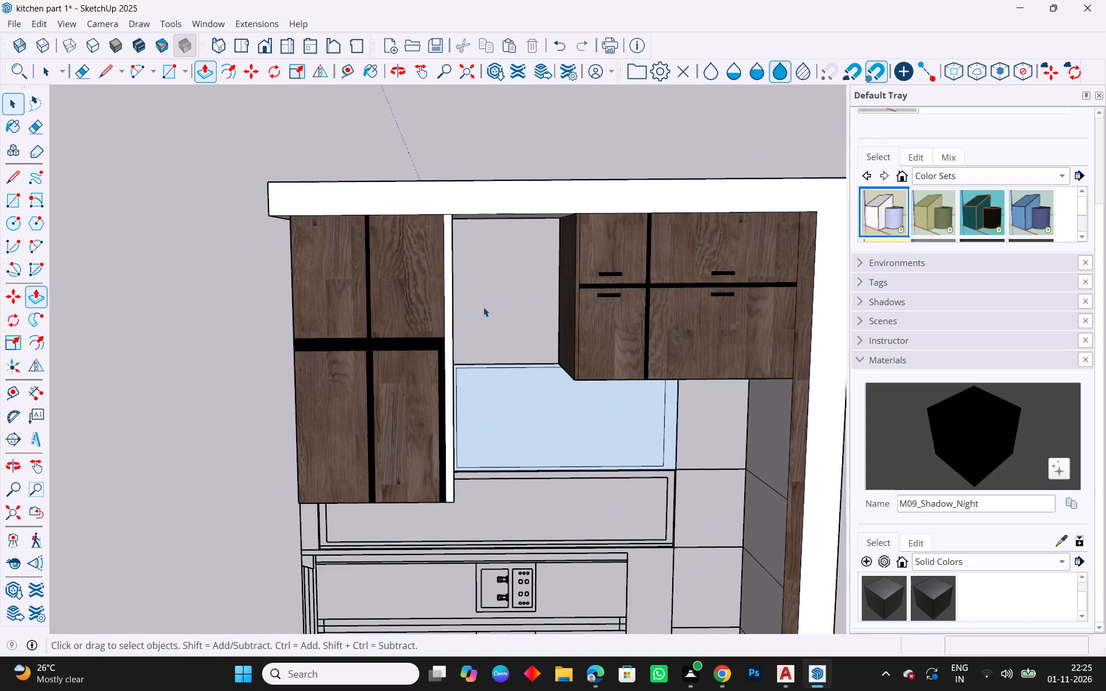
key(space)
Delete the light-blue inner face and its surrounding light-blue frame face above the countertop, keeping the panel outlines.
middle_drag(653, 470, 774, 389)
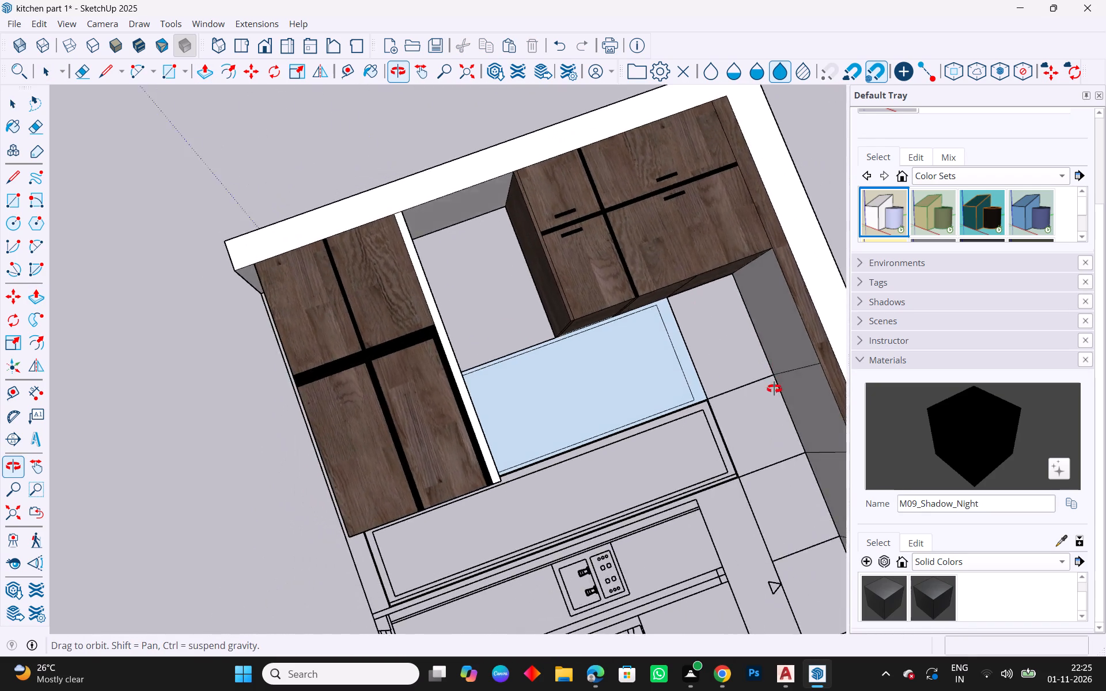
middle_drag(774, 389, 719, 469)
middle_drag(558, 523, 802, 432)
middle_drag(417, 493, 702, 529)
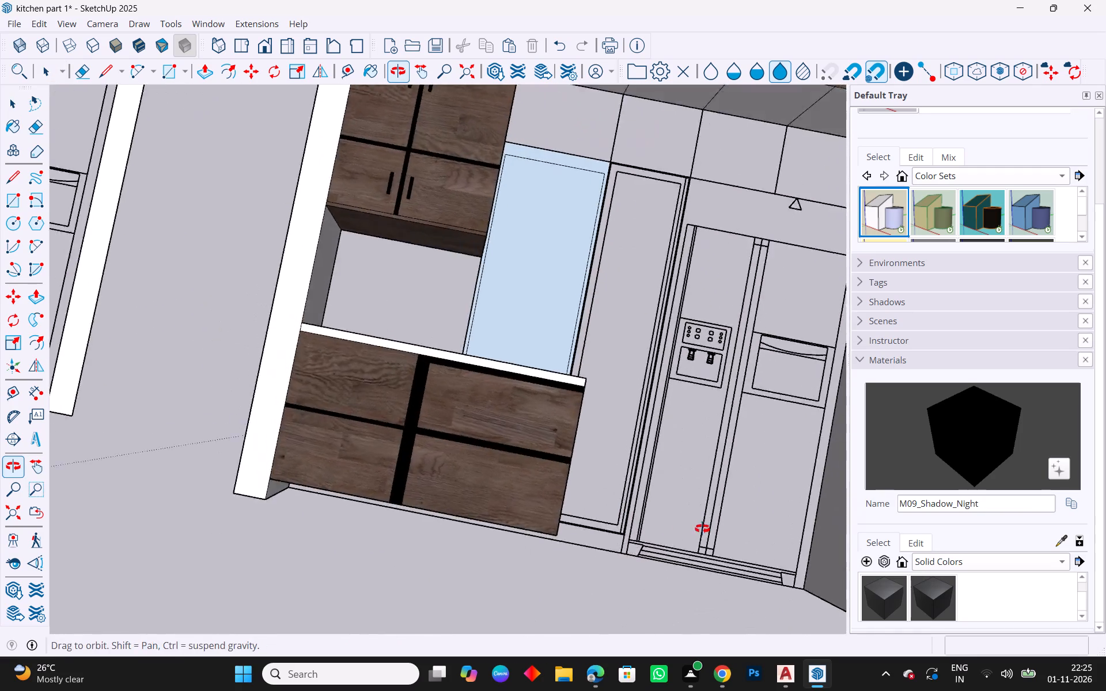
middle_drag(702, 529, 847, 523)
scroll(449, 390, down, 4)
key(Escape)
scroll(535, 359, up, 5)
click(476, 287)
key(Delete)
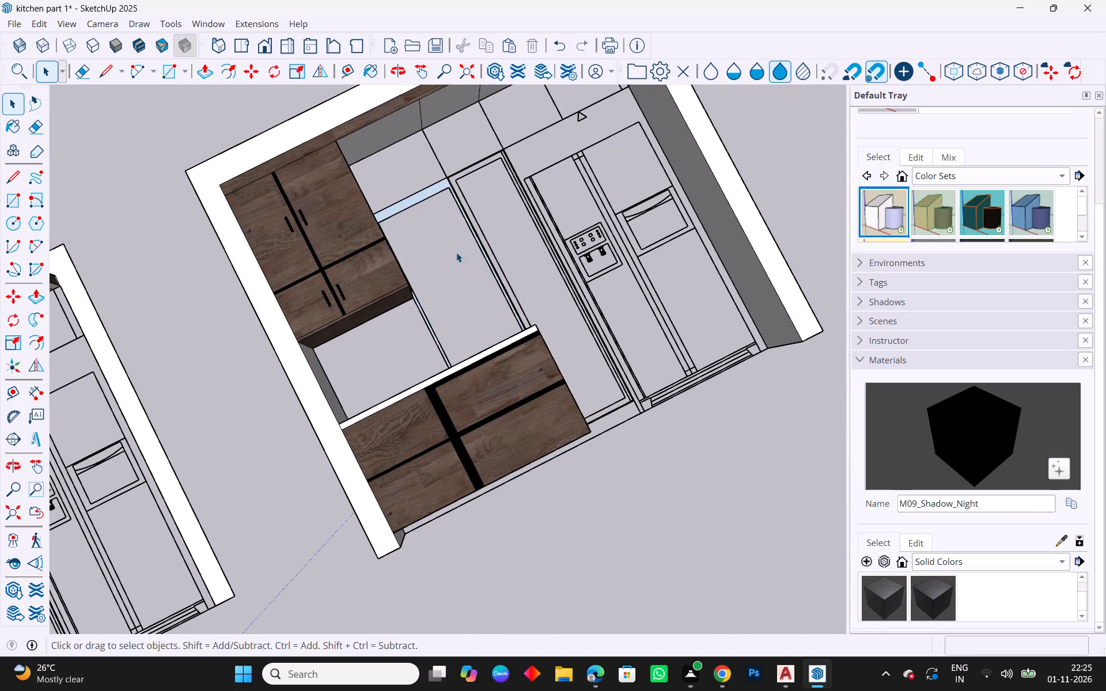
scroll(445, 231, up, 5)
middle_drag(570, 335, 444, 400)
scroll(325, 214, up, 4)
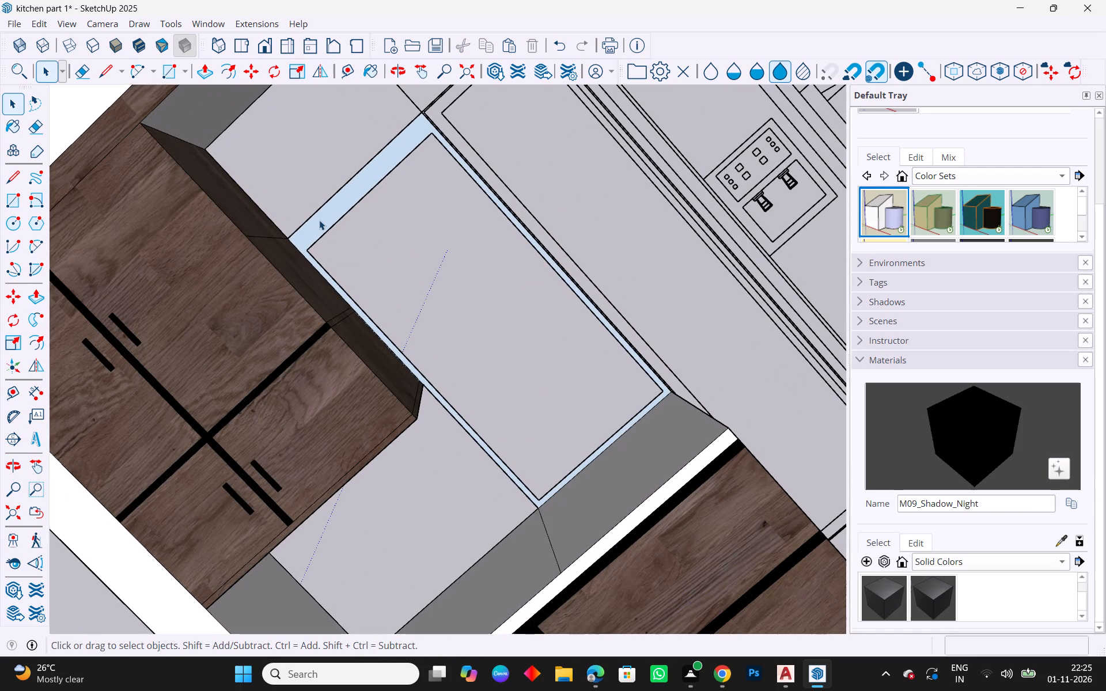
click(319, 220)
key(Delete)
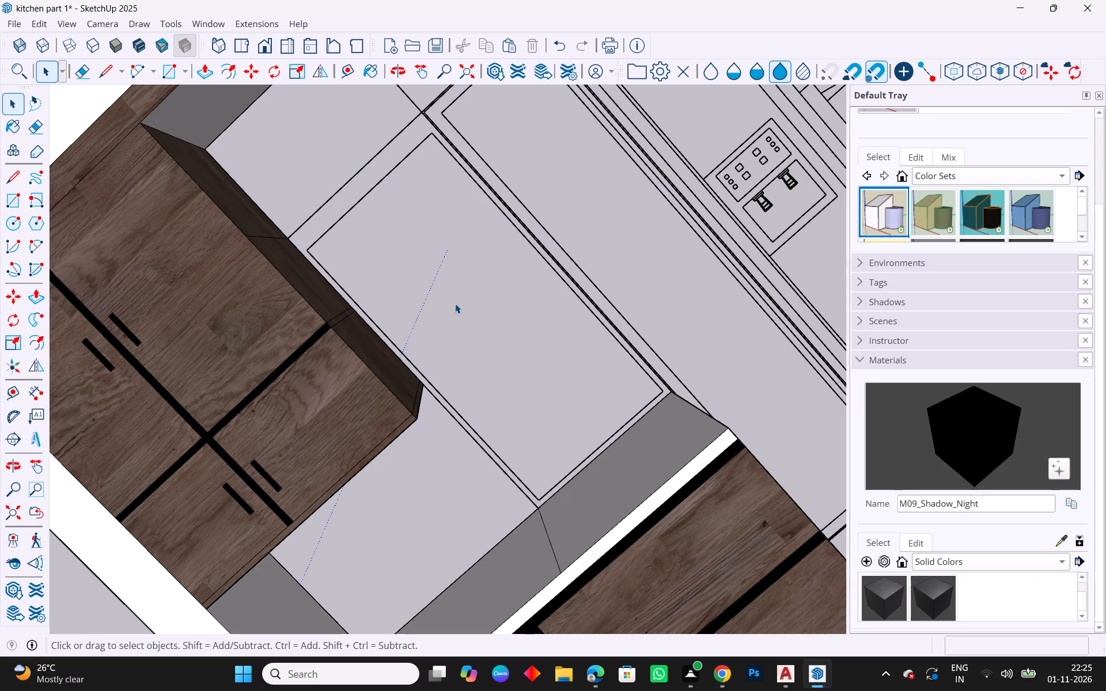
Delete the redundant inner lines meeting at the tall panel's upper corner beside the former light-blue panel.
scroll(442, 297, down, 4)
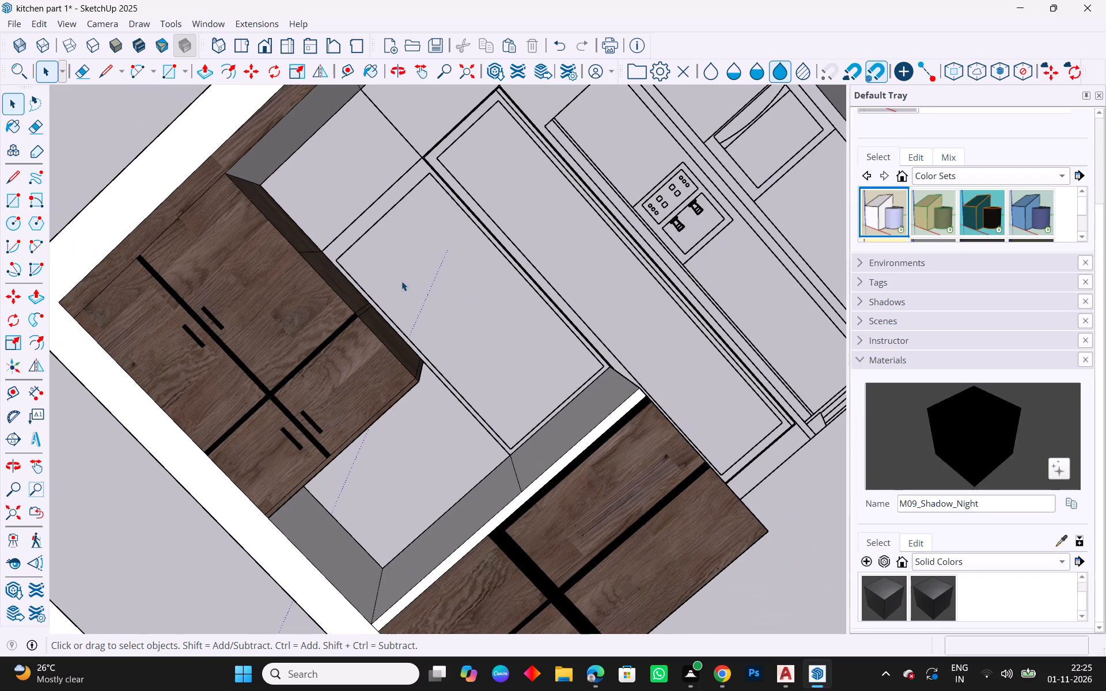
scroll(459, 275, down, 4)
scroll(433, 154, up, 14)
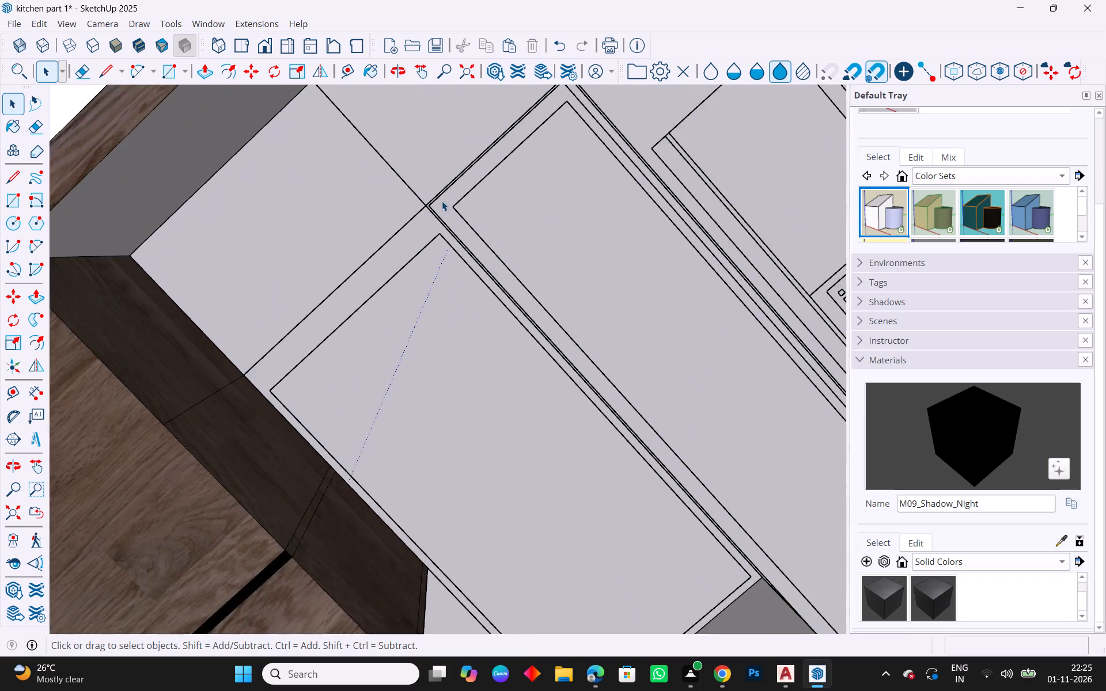
scroll(442, 201, up, 19)
drag(428, 253, 415, 237)
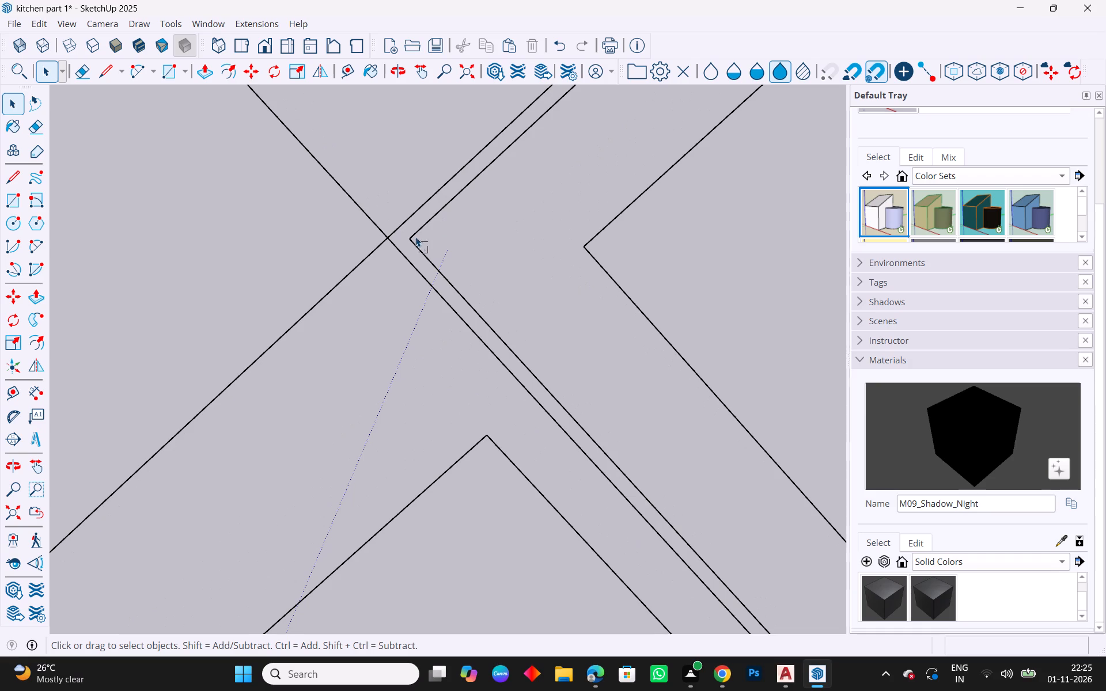
drag(415, 237, 407, 228)
key(Delete)
Delete the redundant thin inner lines at the tall panel's upper corner on the refrigerator side.
scroll(450, 310, down, 3)
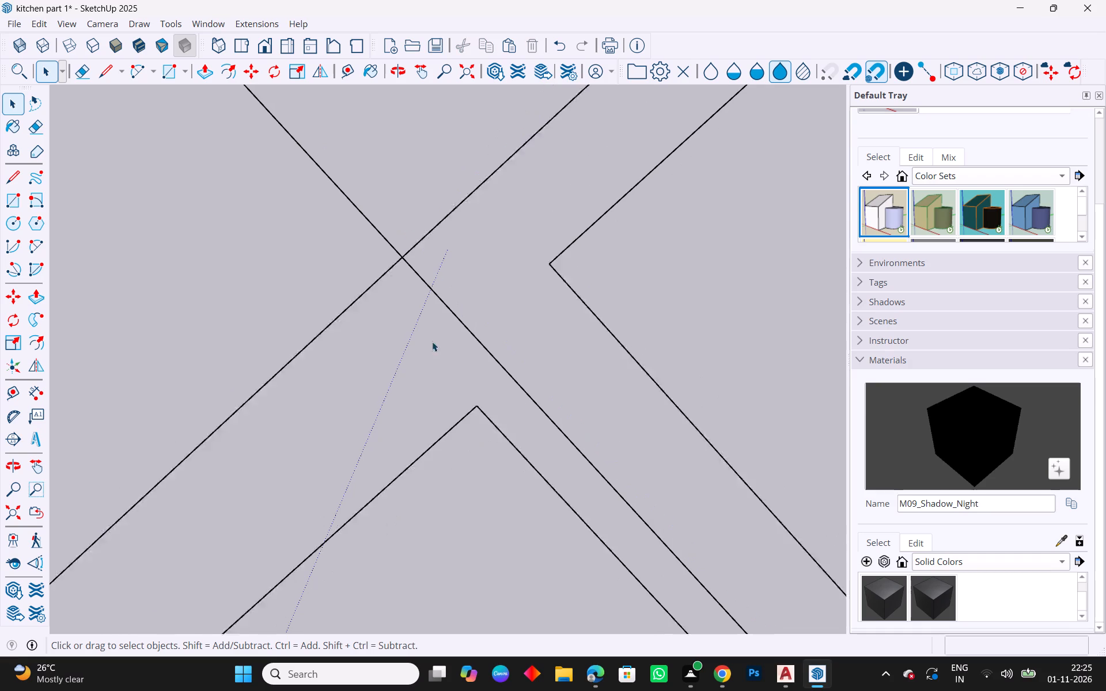
scroll(432, 341, down, 16)
scroll(531, 104, up, 9)
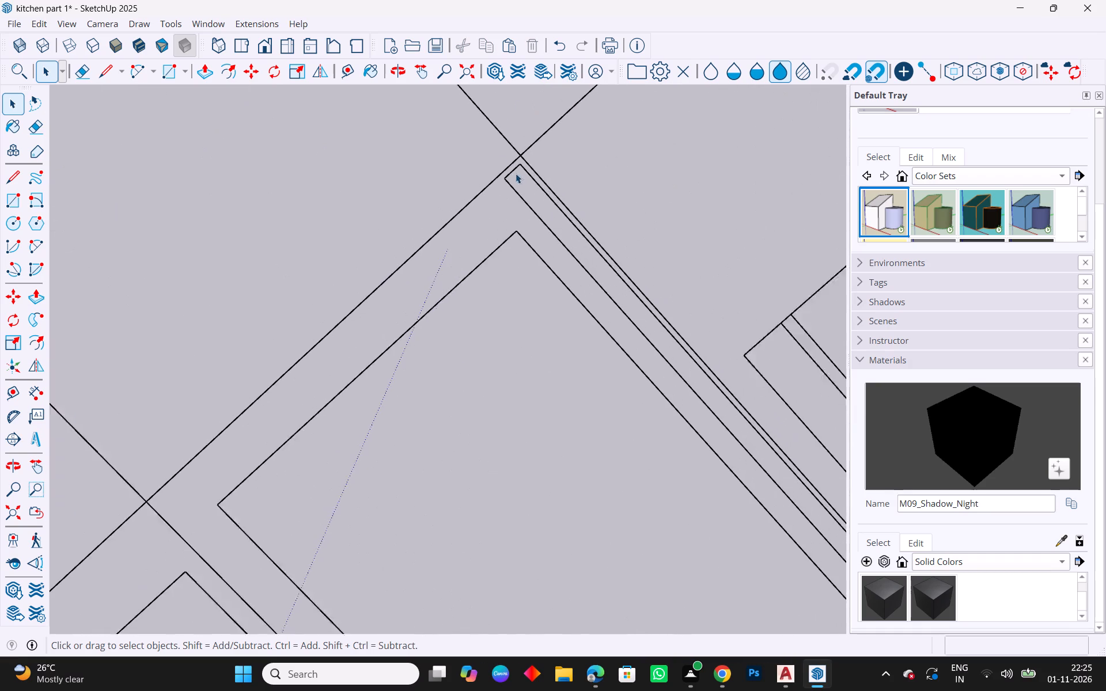
scroll(516, 173, up, 15)
drag(522, 154, 490, 207)
key(Delete)
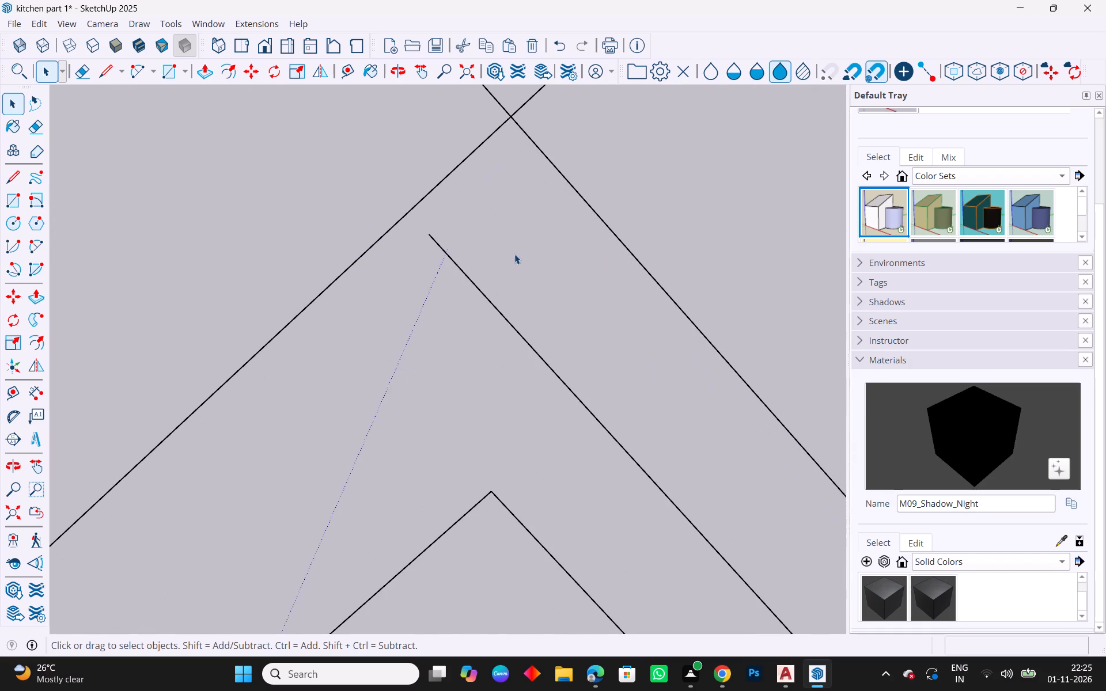
drag(518, 258, 418, 303)
key(Delete)
Delete the upper of the two closely spaced lines along the tall panel's bottom edge.
scroll(511, 231, down, 20)
scroll(511, 231, down, 5)
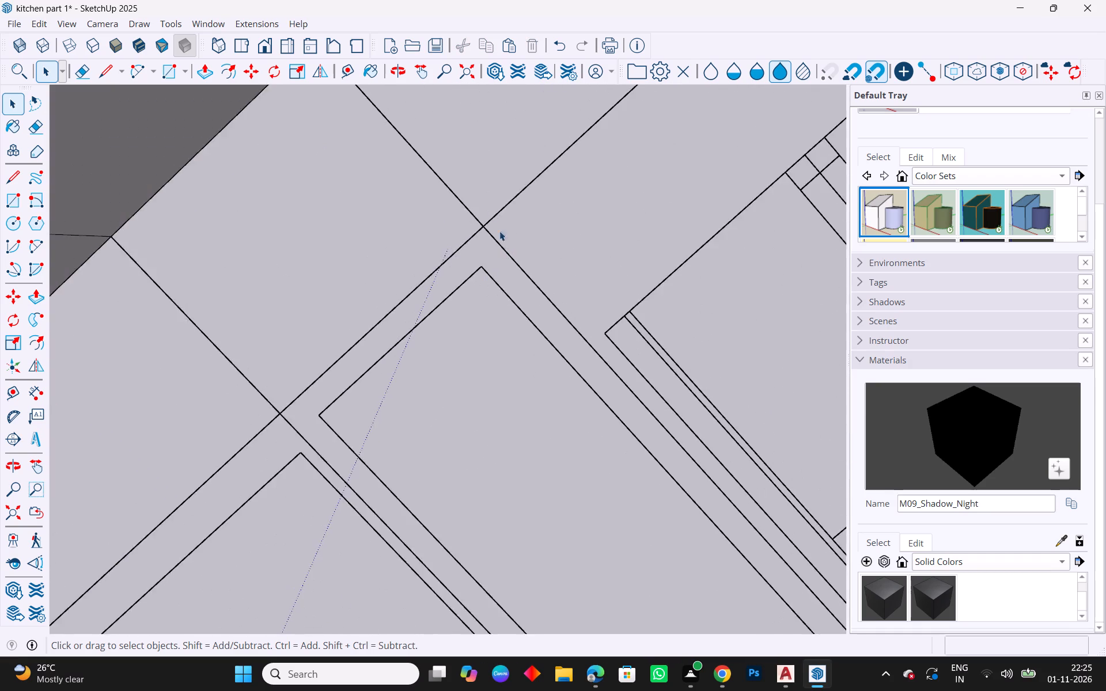
scroll(499, 231, down, 14)
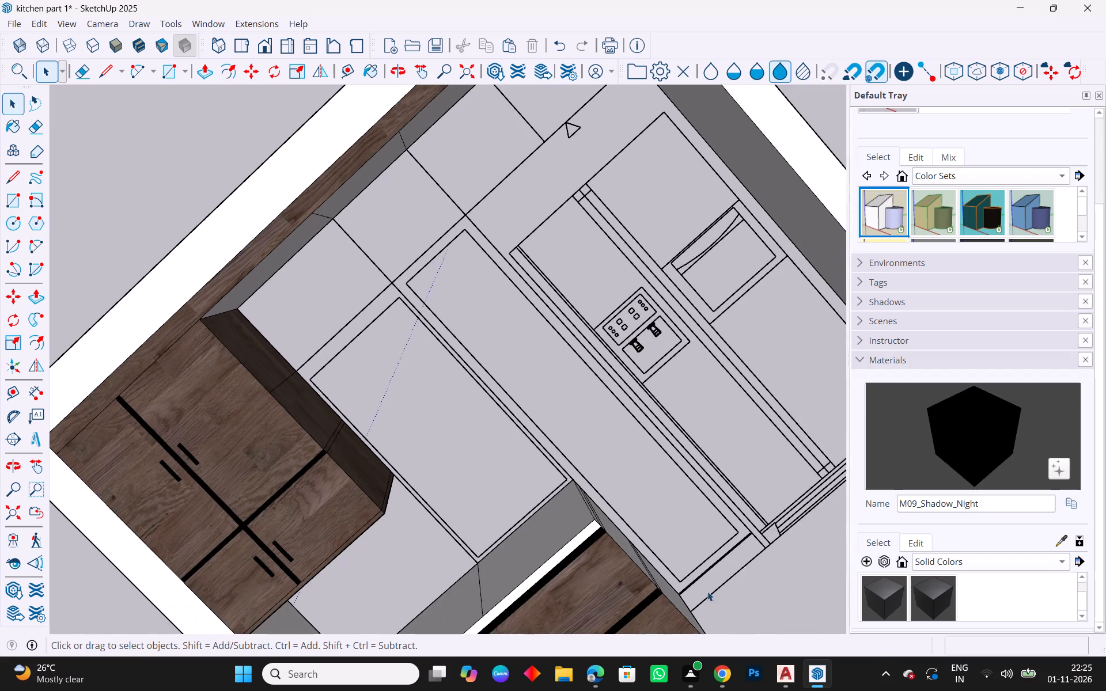
scroll(707, 591, up, 4)
scroll(588, 495, up, 5)
scroll(552, 447, down, 10)
scroll(670, 530, up, 5)
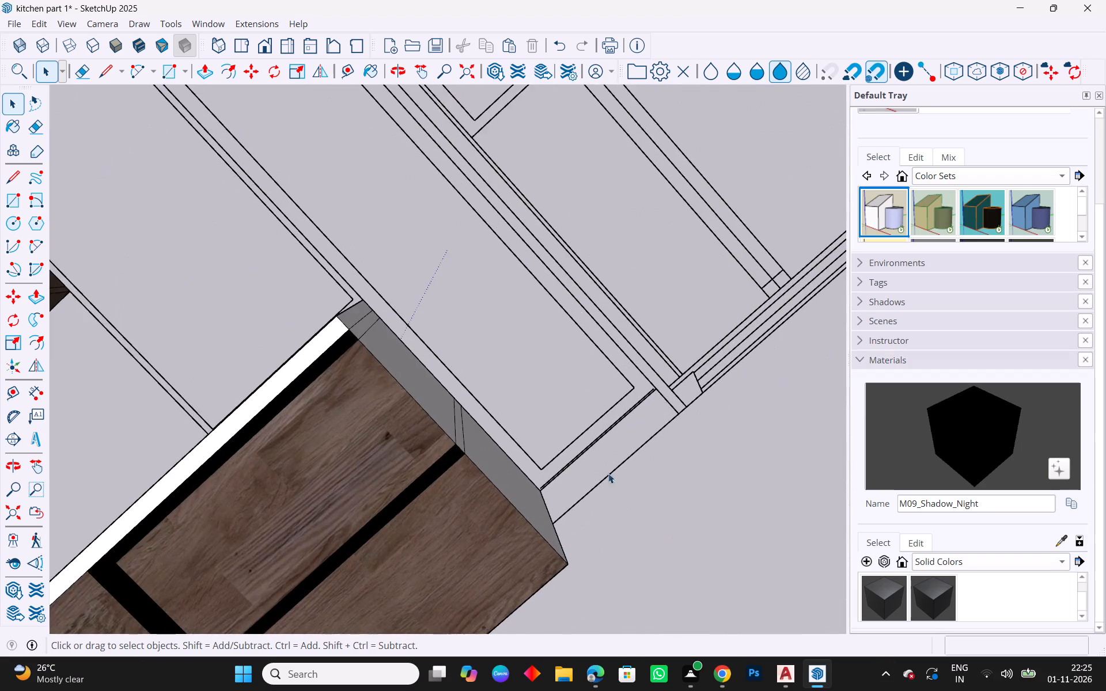
scroll(589, 451, up, 15)
scroll(445, 521, up, 4)
scroll(521, 425, down, 5)
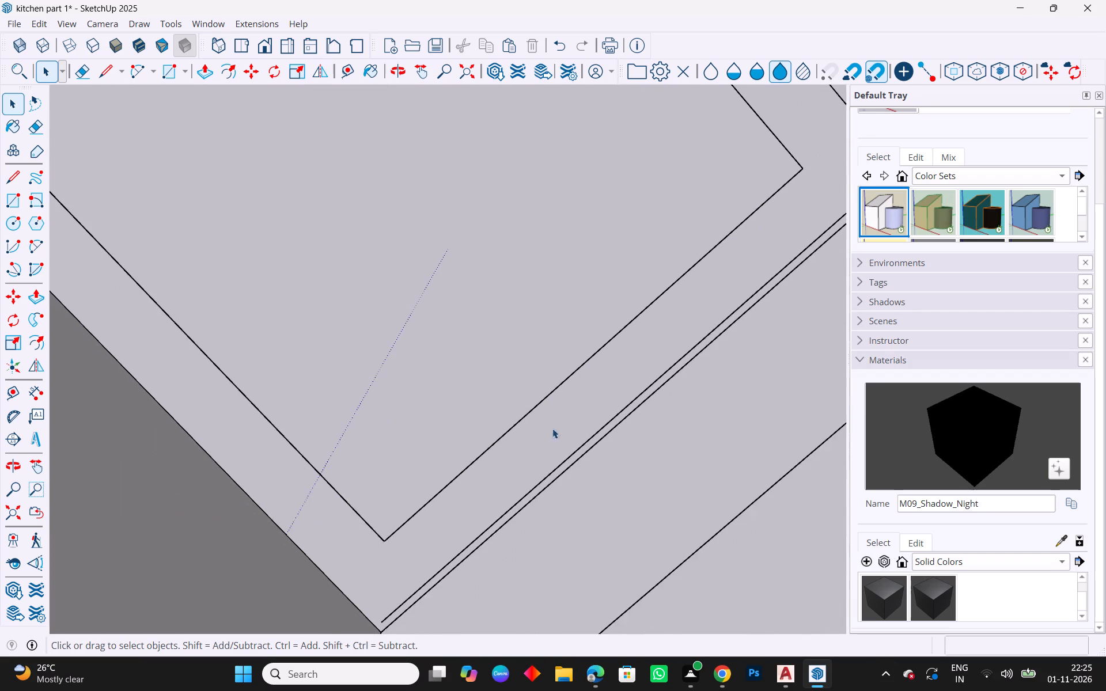
scroll(467, 573, up, 4)
drag(389, 611, 372, 594)
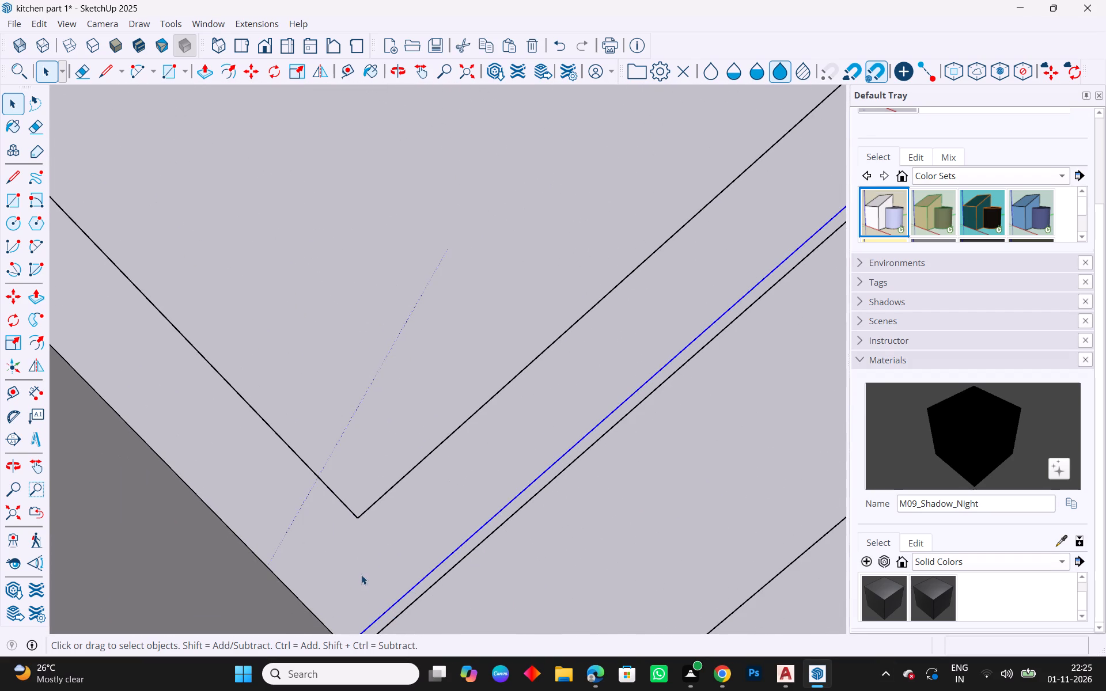
key(Delete)
Trace the tall panel's outlines with rectangles to form faces, 0.36 × 1.91 m inside and 0.45 × 2.00 m outside.
scroll(478, 448, down, 16)
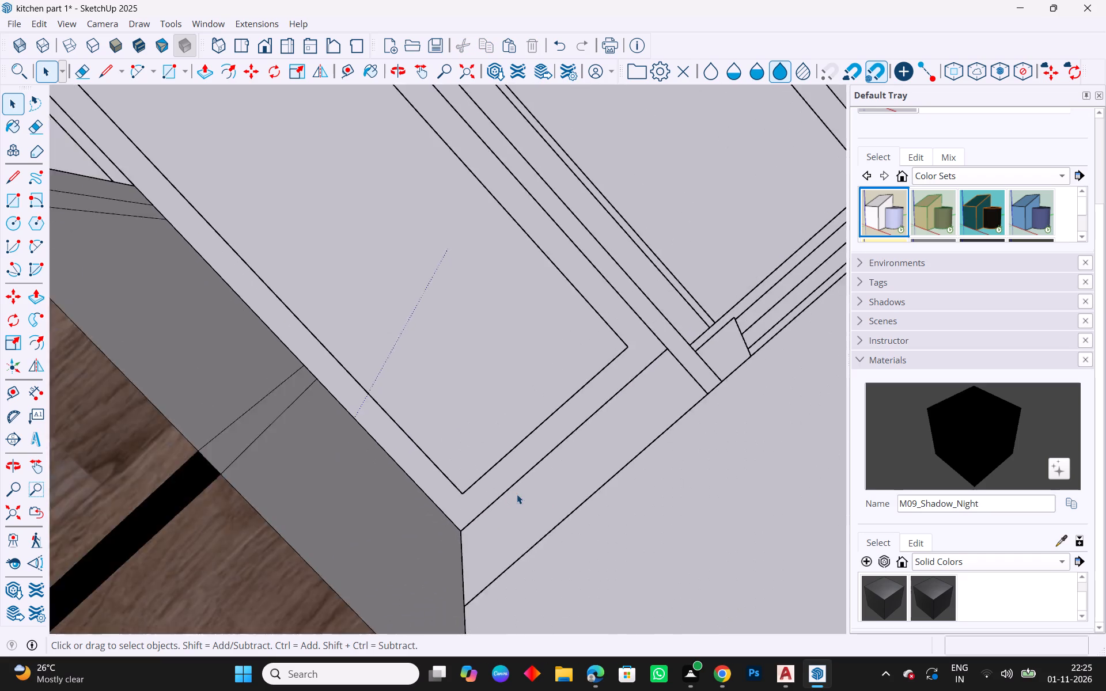
scroll(517, 494, down, 3)
scroll(459, 341, down, 4)
scroll(566, 437, down, 4)
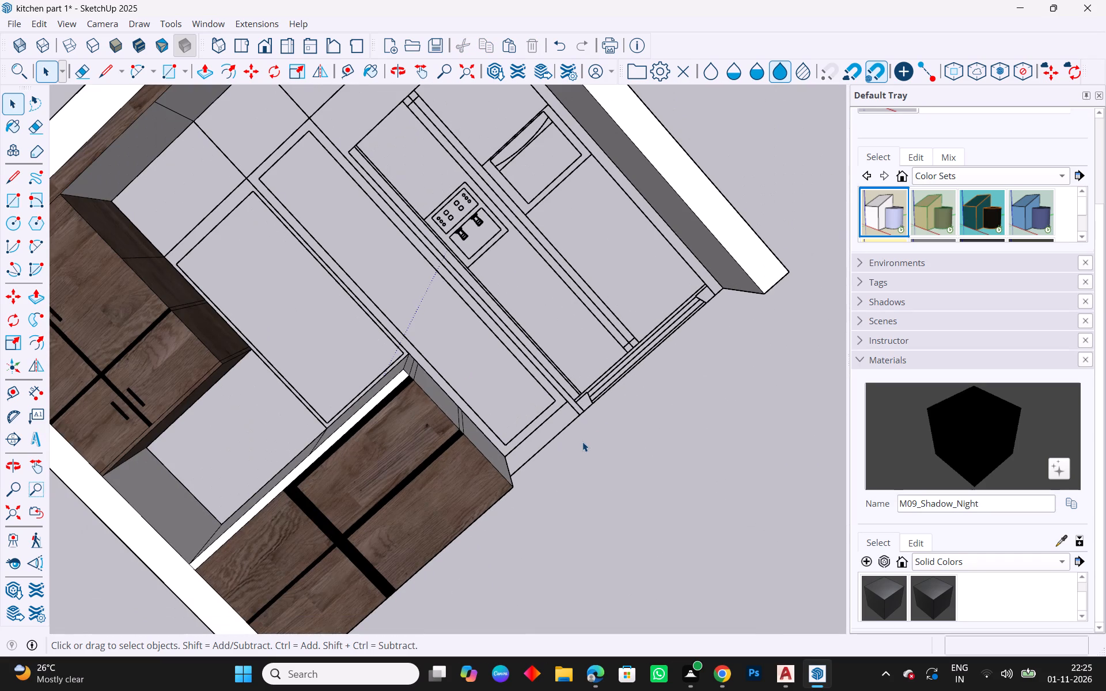
scroll(442, 389, down, 4)
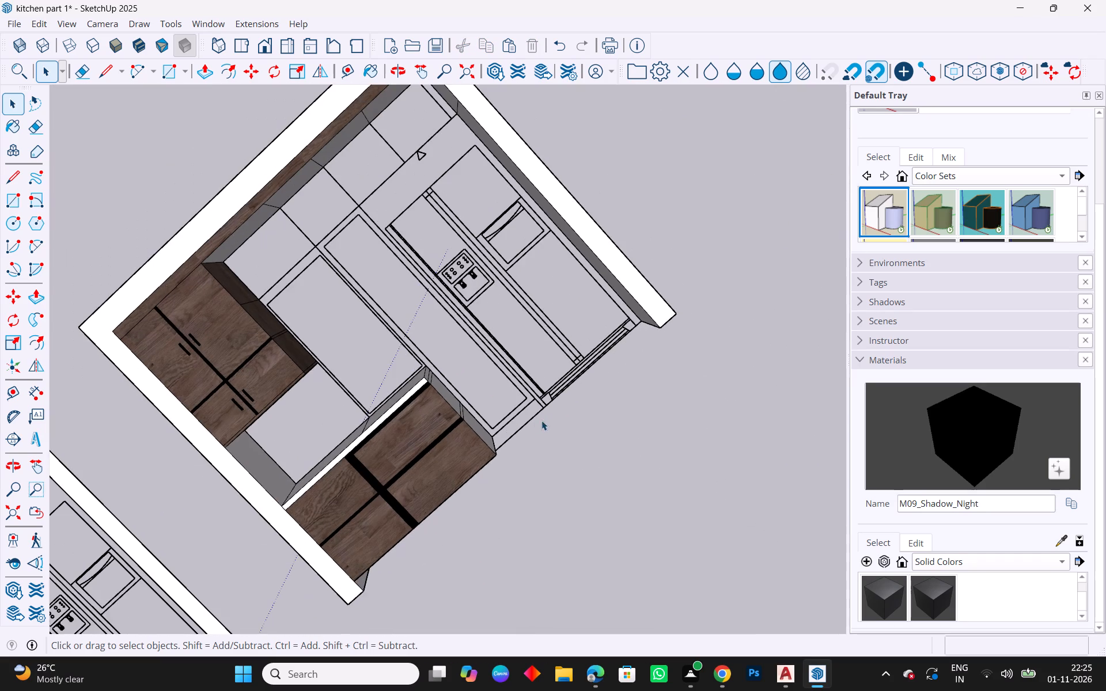
scroll(388, 353, up, 5)
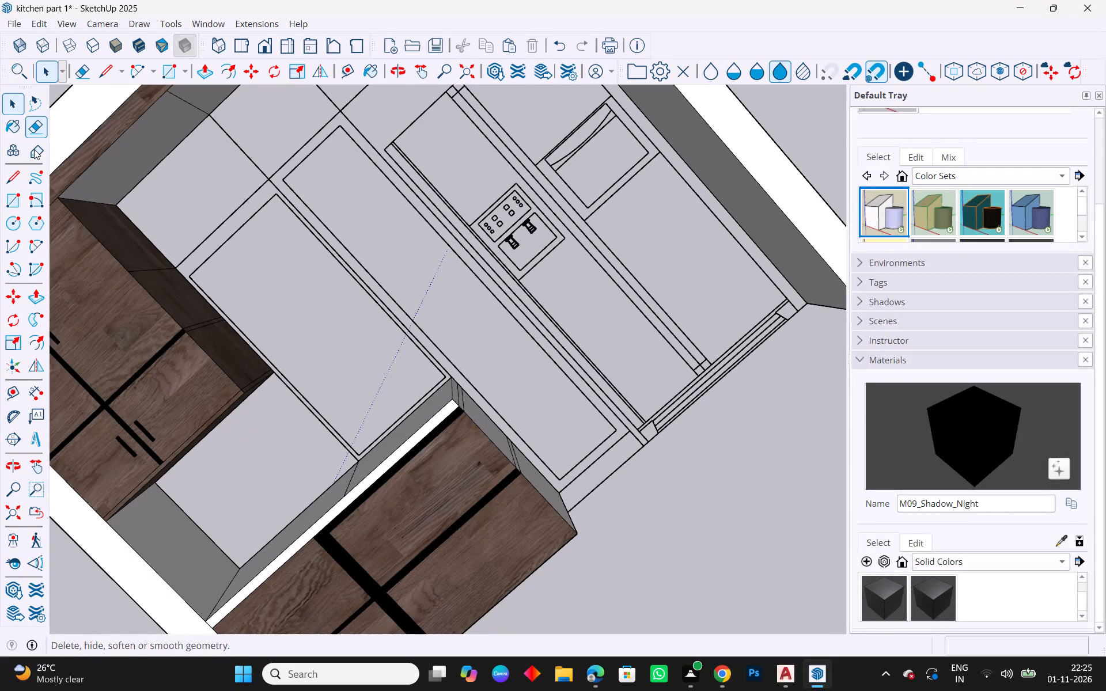
click(10, 207)
click(282, 177)
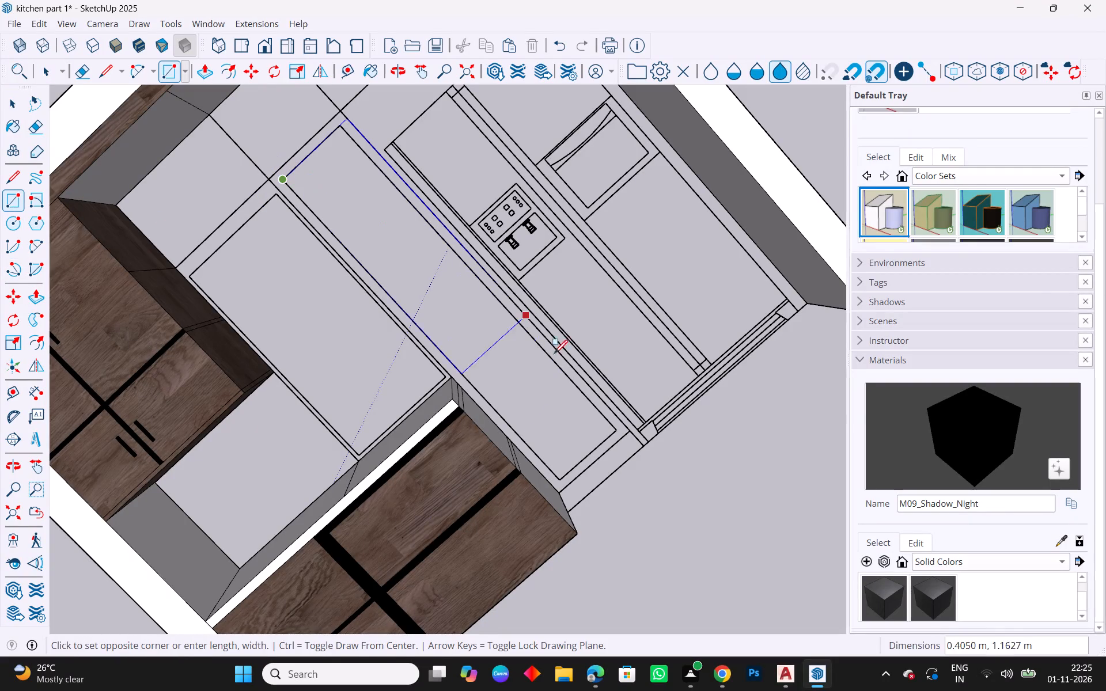
click(617, 435)
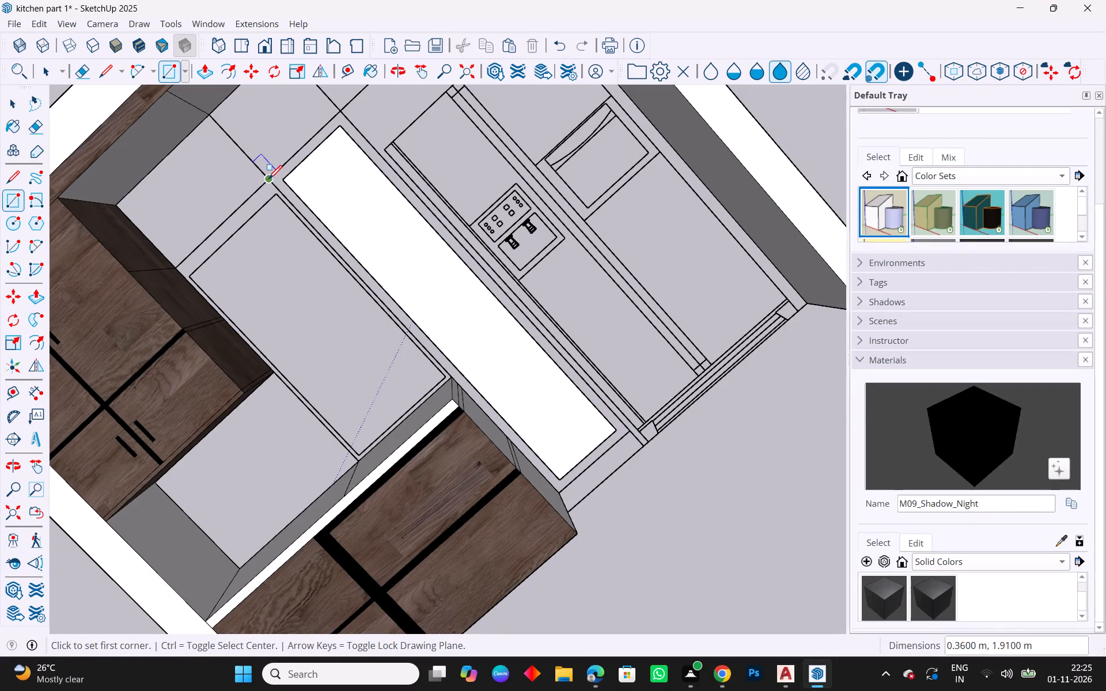
drag(267, 180, 278, 184)
click(631, 432)
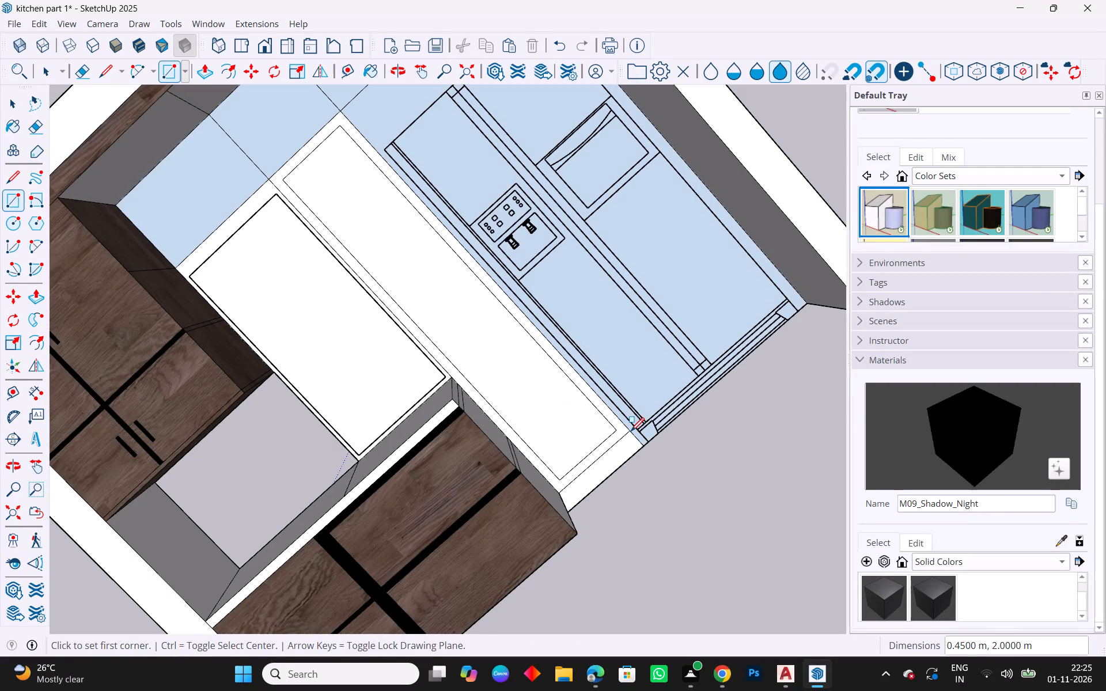
key(Escape)
key(space)
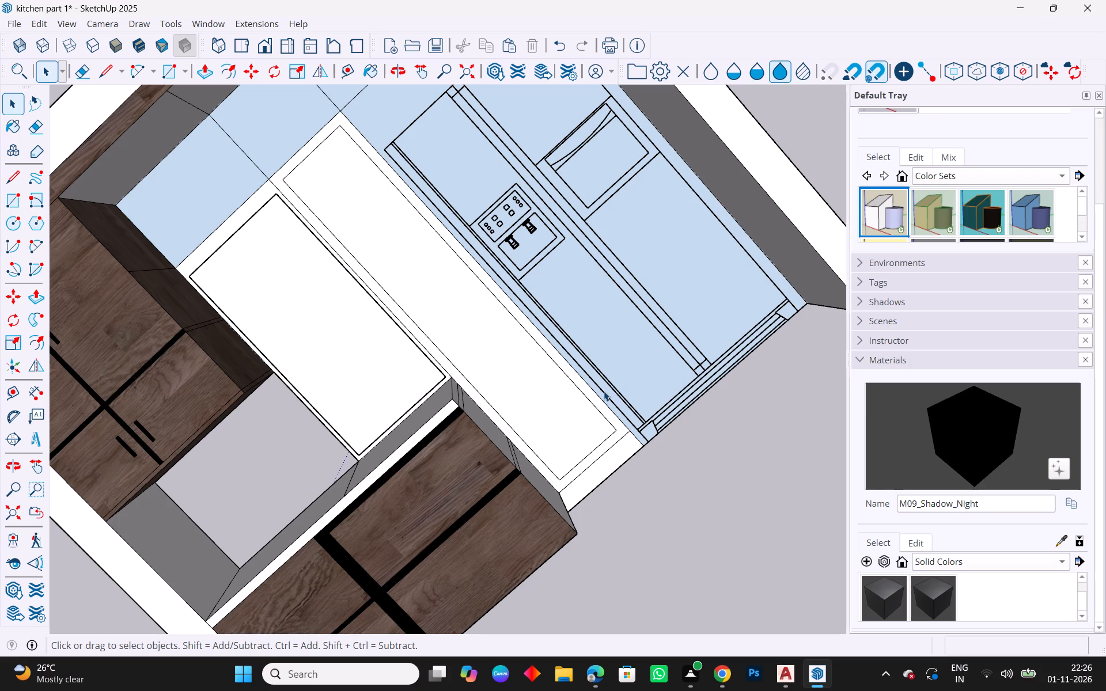
key(Escape)
Extrude the tall panel's frame face 600 mm outward with Push/Pull.
click(524, 372)
key(Escape)
click(562, 362)
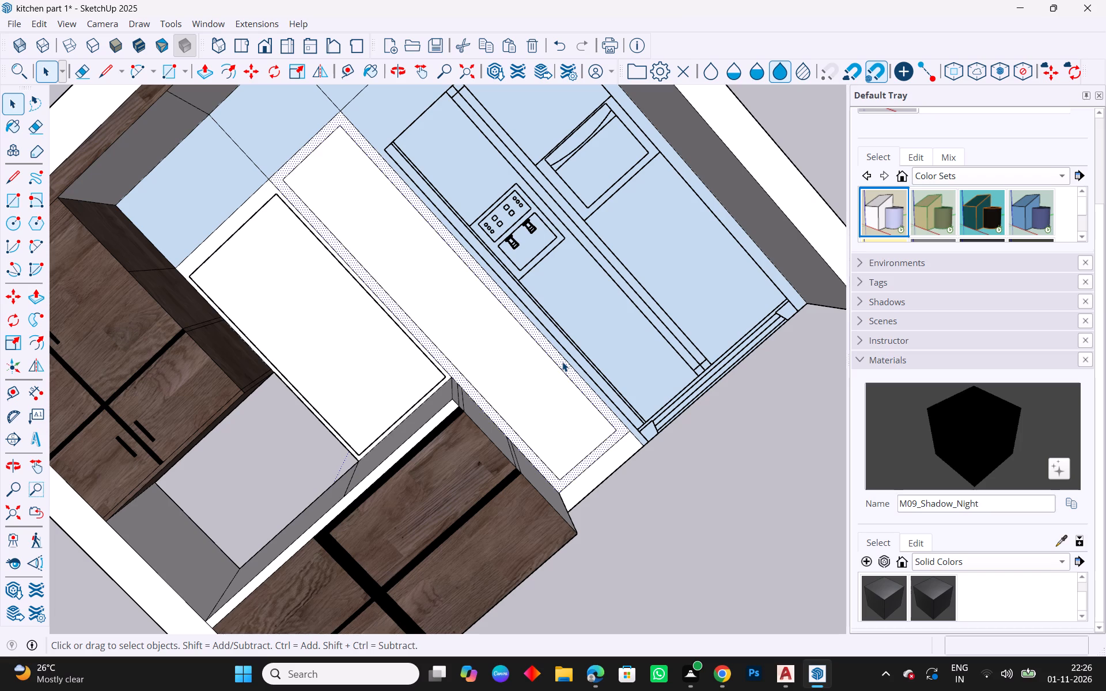
key(p)
drag(560, 376, 570, 394)
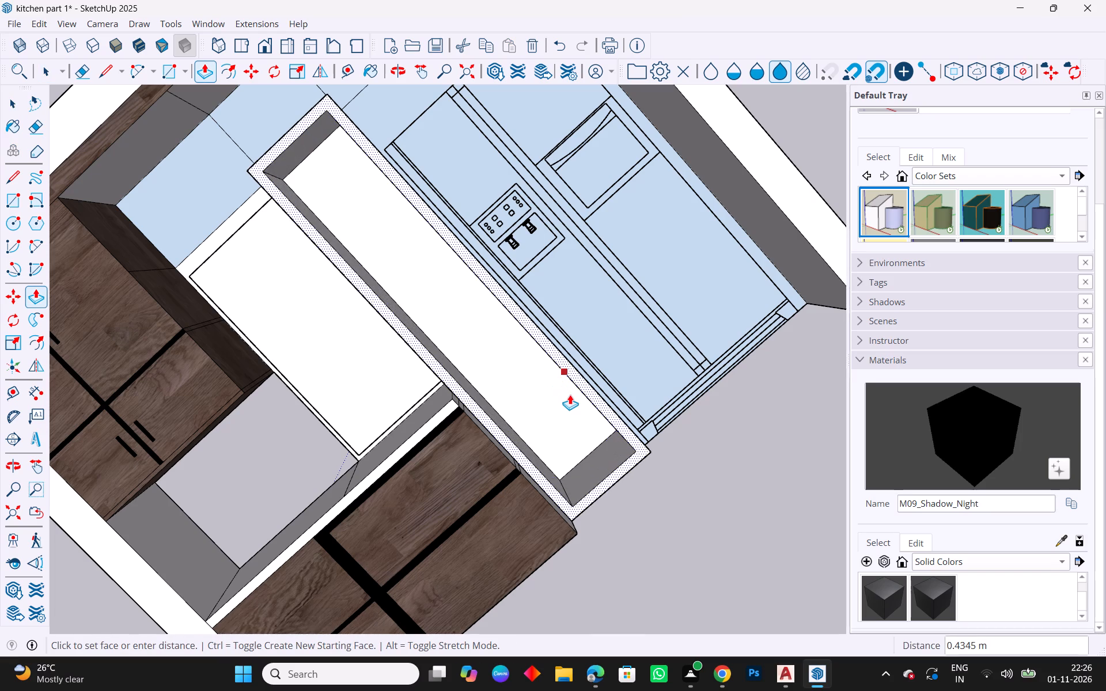
drag(570, 394, 573, 404)
key(6)
text(00mm)
key(Return)
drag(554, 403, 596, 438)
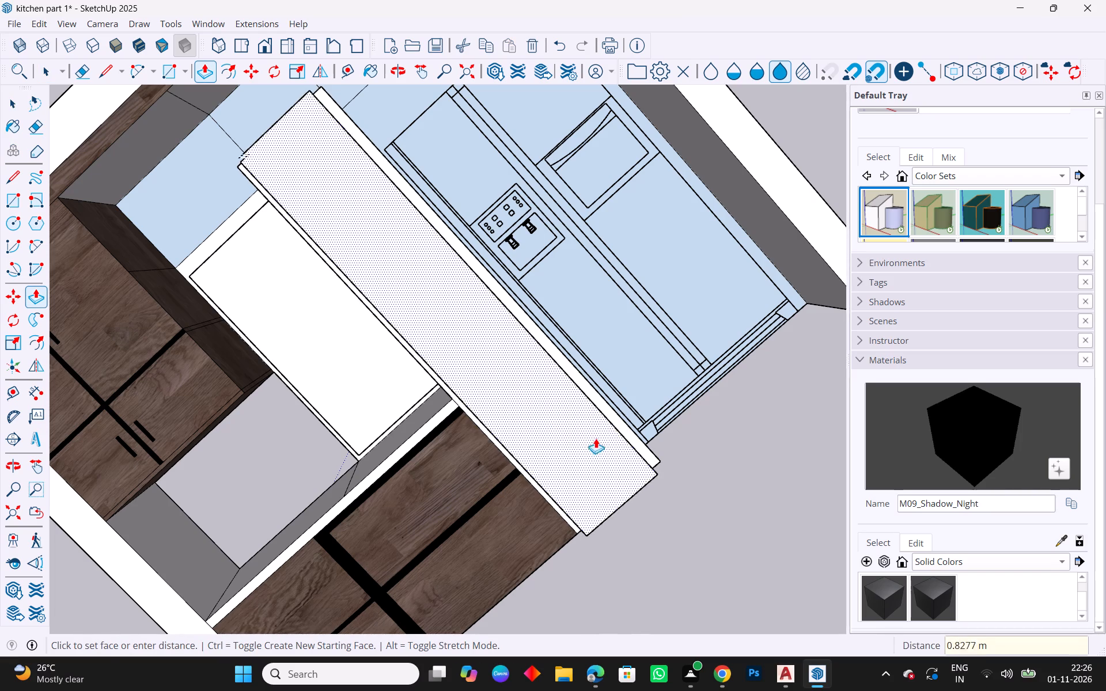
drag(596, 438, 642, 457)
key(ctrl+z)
Extrude the tall panel's recessed inner face until it is flush with the front of its frame.
click(579, 428)
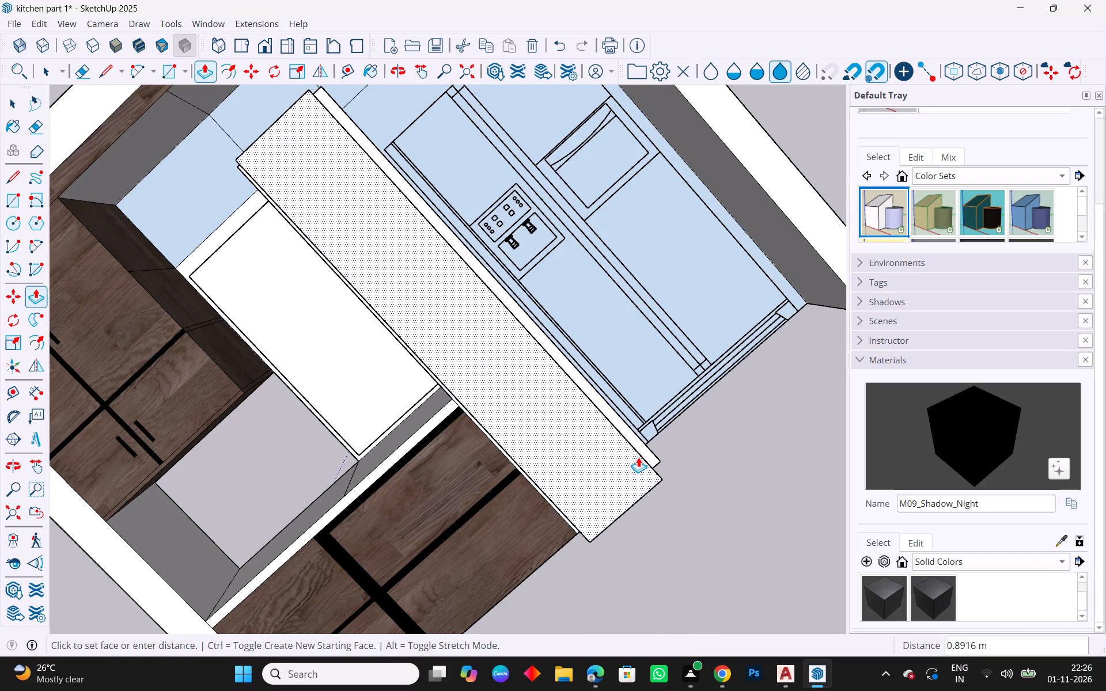
middle_drag(626, 448, 599, 305)
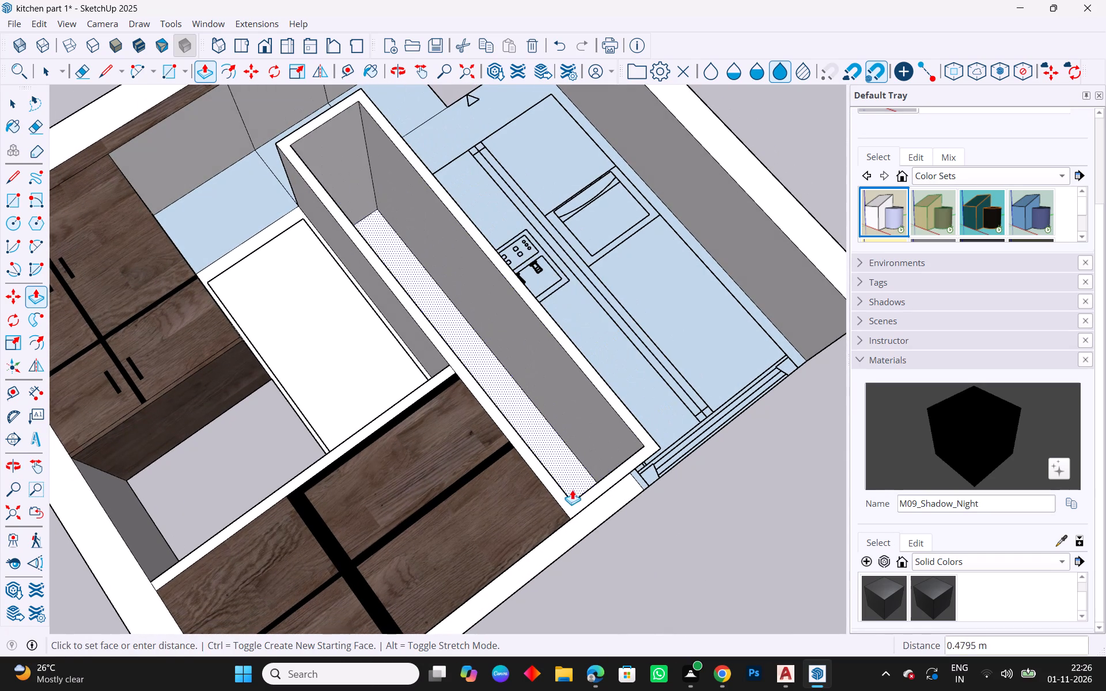
click(570, 498)
key(Escape)
scroll(463, 404, down, 10)
middle_drag(629, 454, 514, 569)
key(Escape)
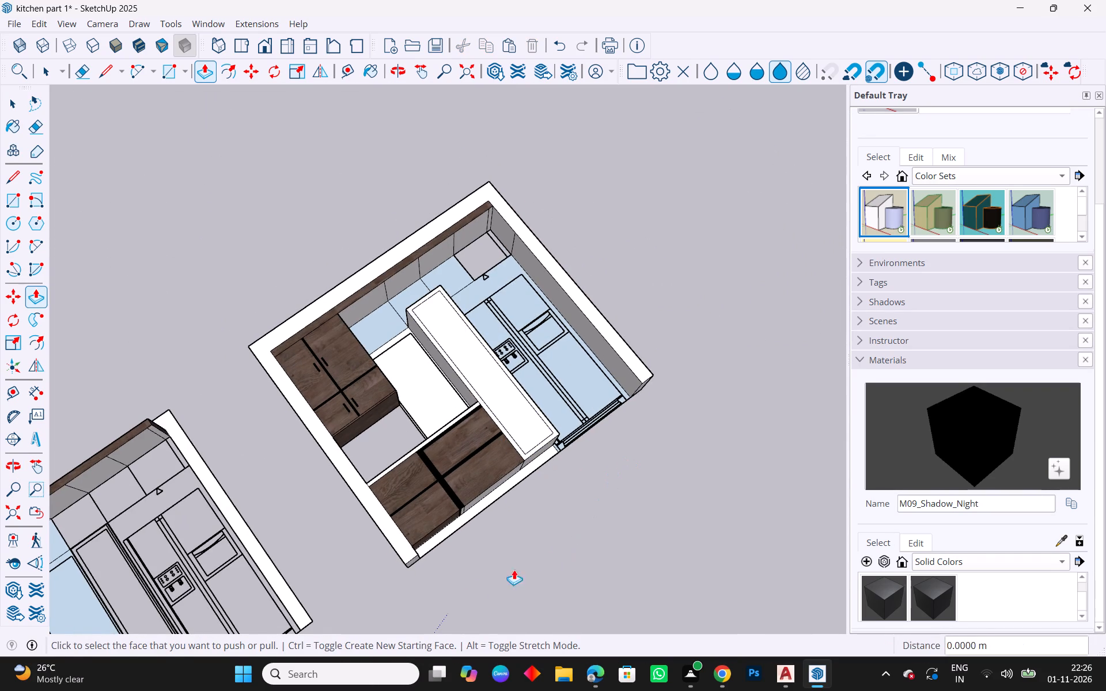
middle_drag(514, 569, 474, 583)
key(space)
Extrude the light-blue upper face directly above the tall panel until it is flush with the panel's front.
middle_drag(625, 455, 441, 590)
middle_drag(564, 324, 565, 434)
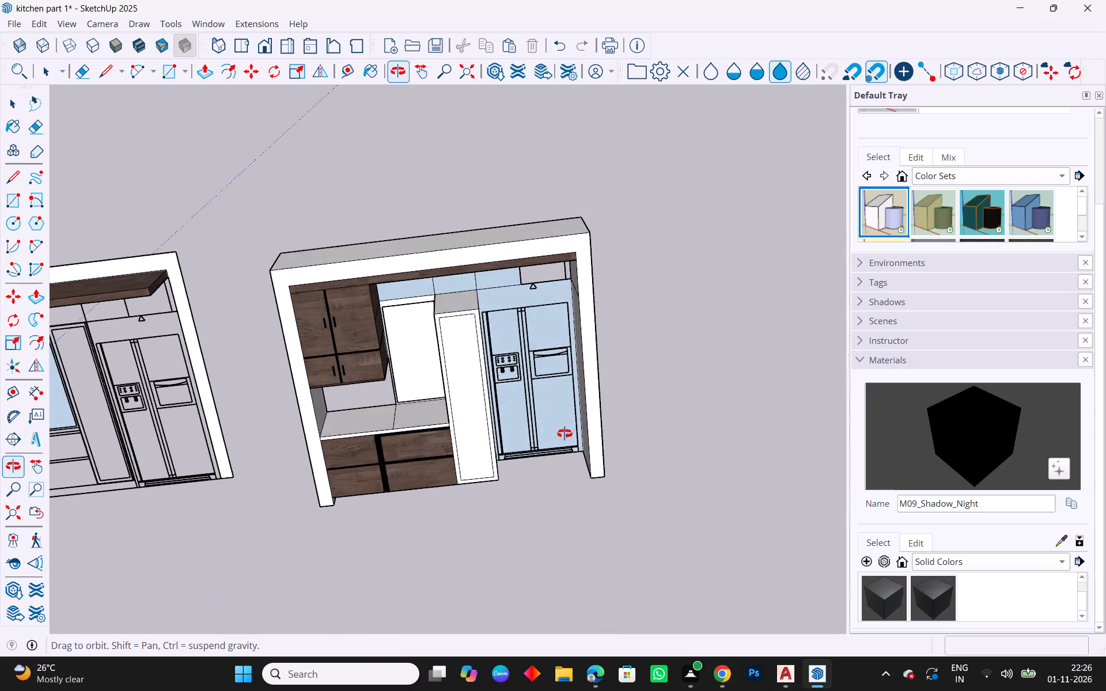
middle_drag(565, 434, 460, 322)
scroll(408, 285, up, 5)
click(431, 280)
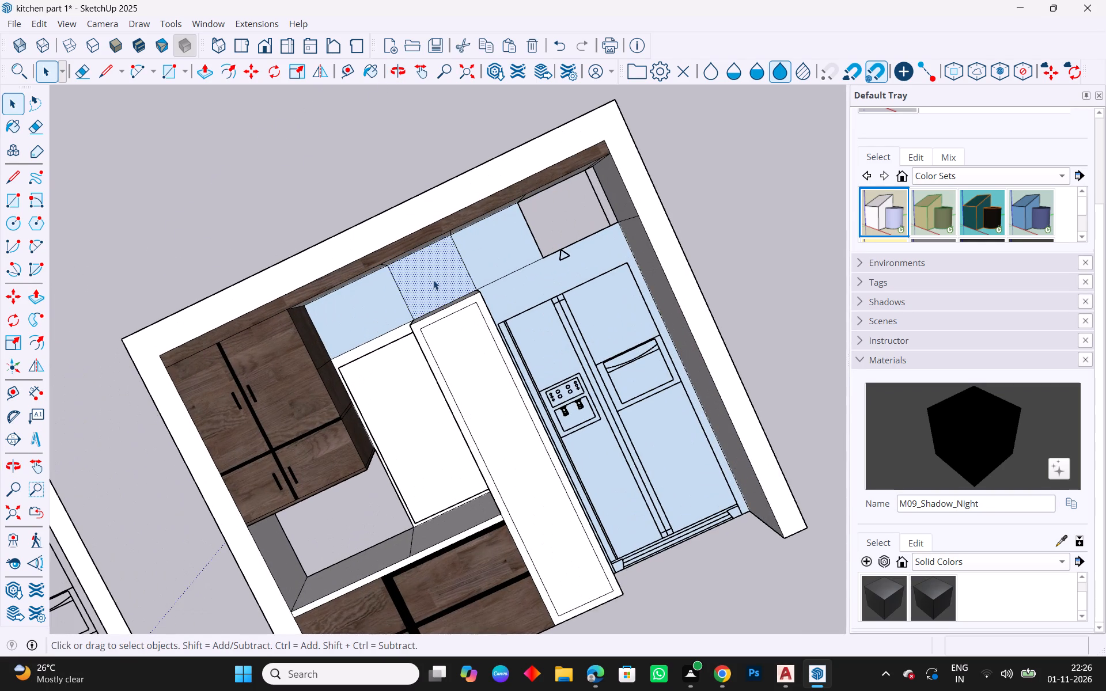
click(36, 298)
drag(431, 272, 434, 277)
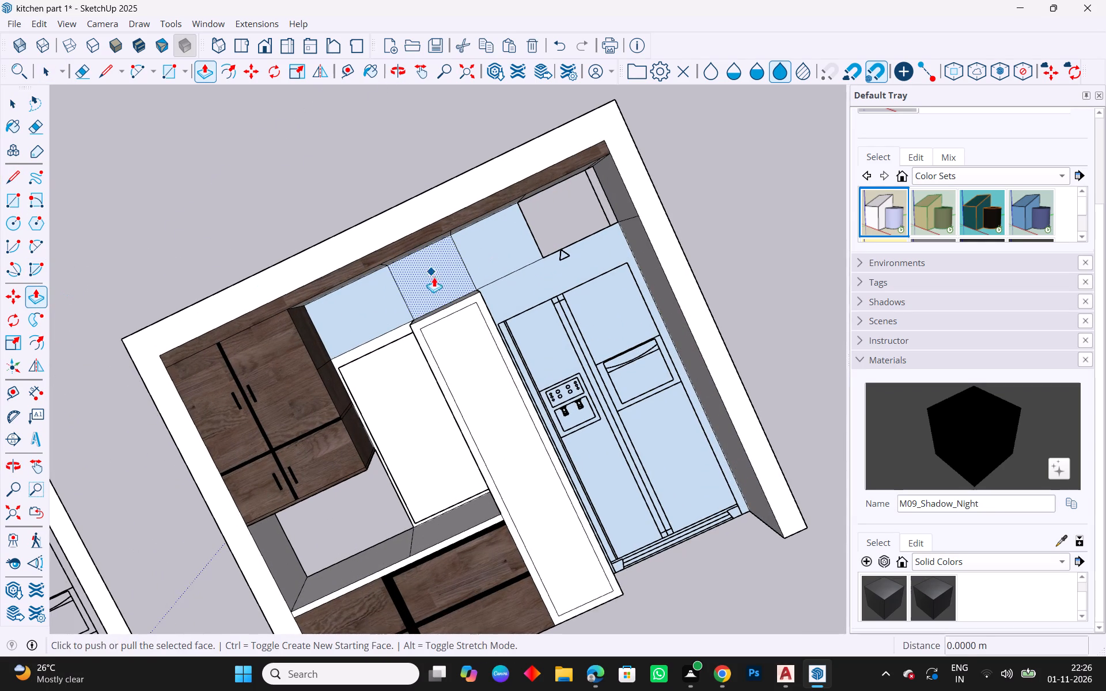
drag(434, 277, 483, 303)
Extrude the light-blue upper face on the refrigerator side of the tall panel until flush with the adjoining extruded upper block.
click(502, 255)
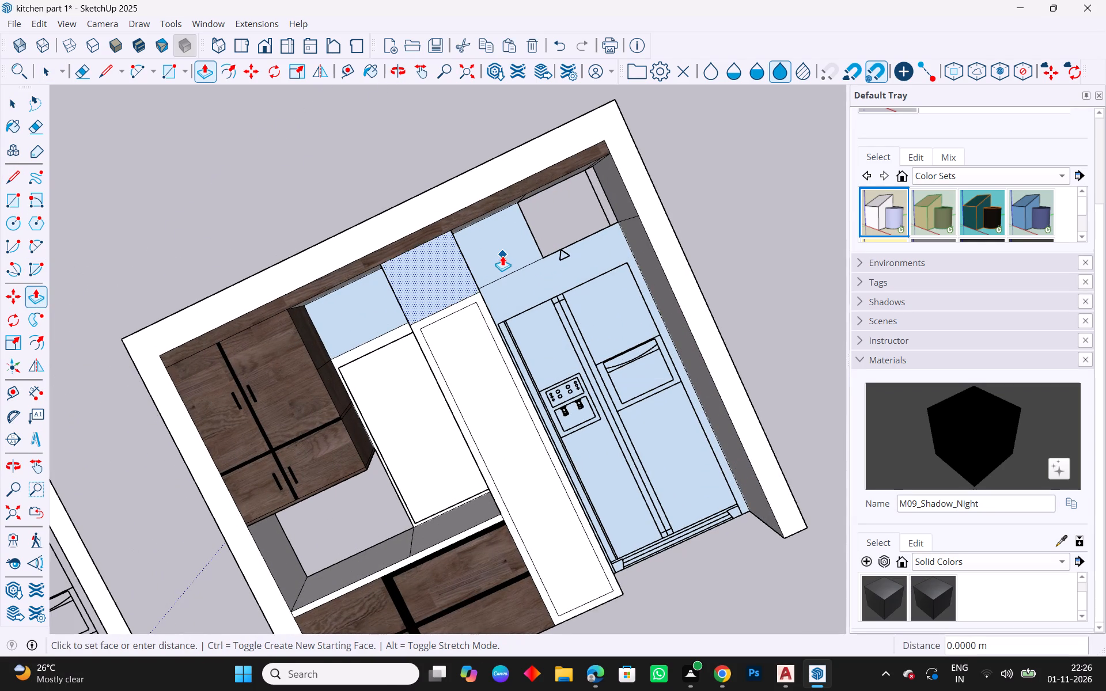
scroll(425, 297, up, 3)
key(Escape)
middle_drag(435, 301, 609, 242)
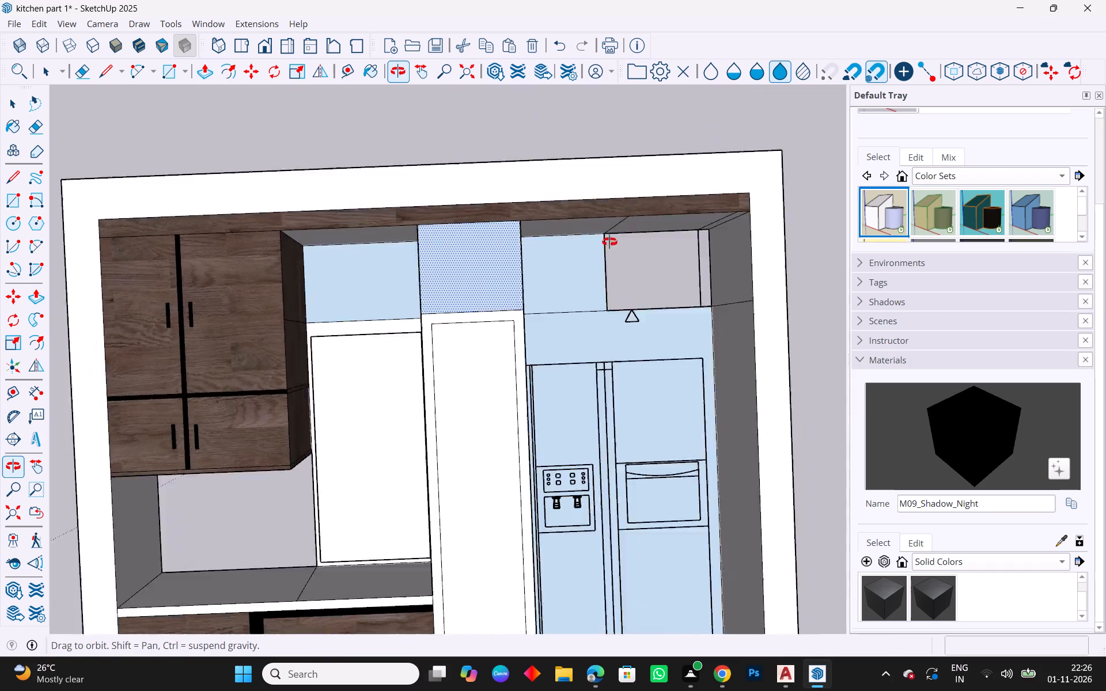
middle_drag(609, 242, 419, 133)
scroll(597, 365, up, 3)
click(584, 372)
click(562, 362)
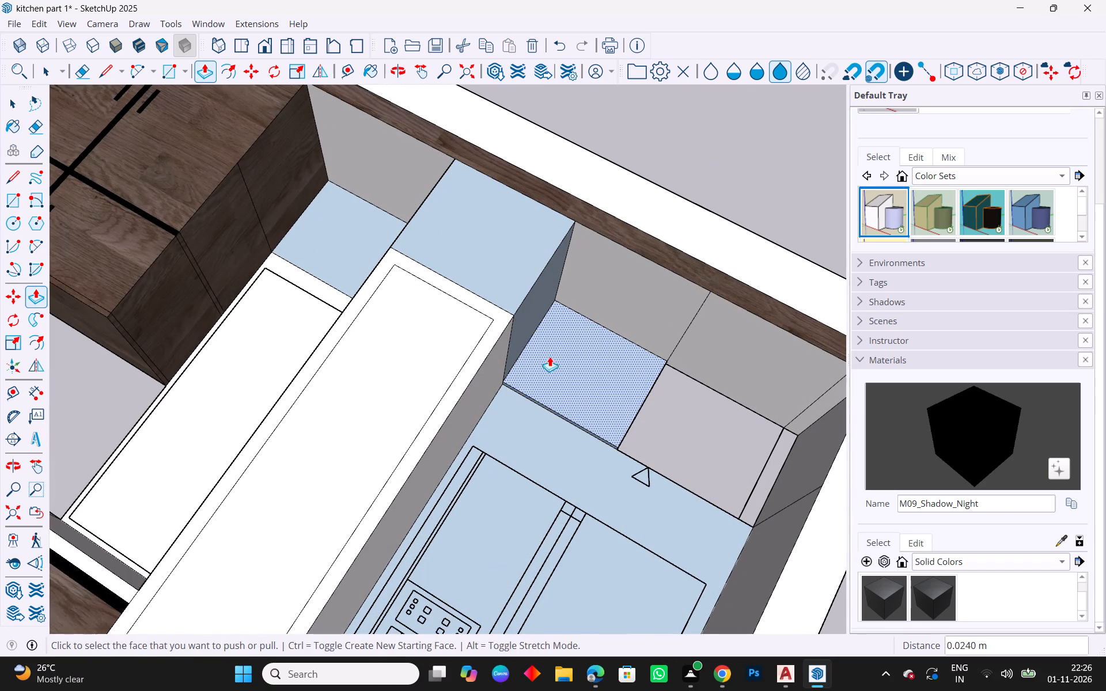
drag(568, 371, 514, 313)
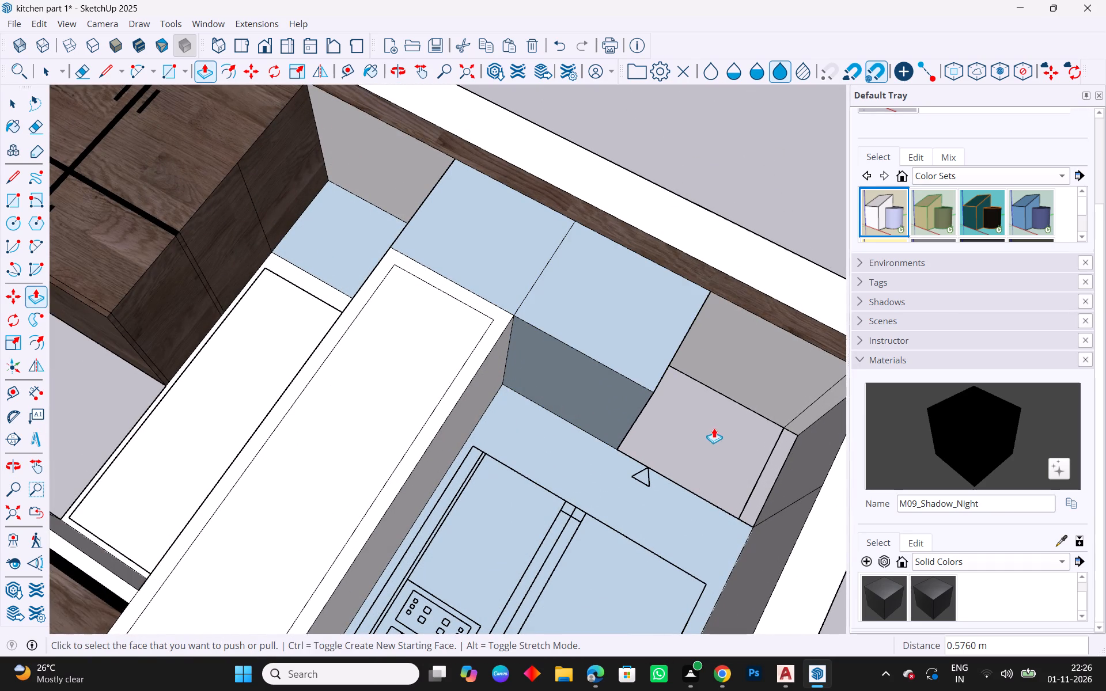
key(Escape)
middle_drag(530, 446, 784, 457)
key(Escape)
Extrude the side wall's upper face above the refrigerator 0.53 m across the open bay to meet the light-blue upper block.
key(space)
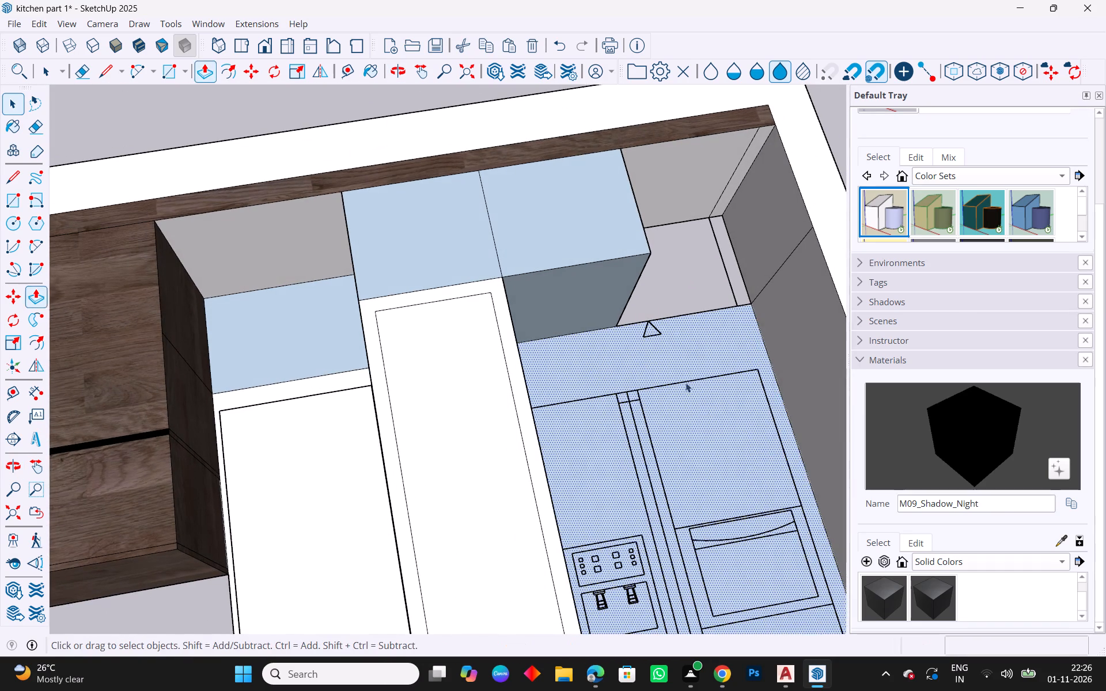
scroll(782, 240, up, 3)
click(755, 244)
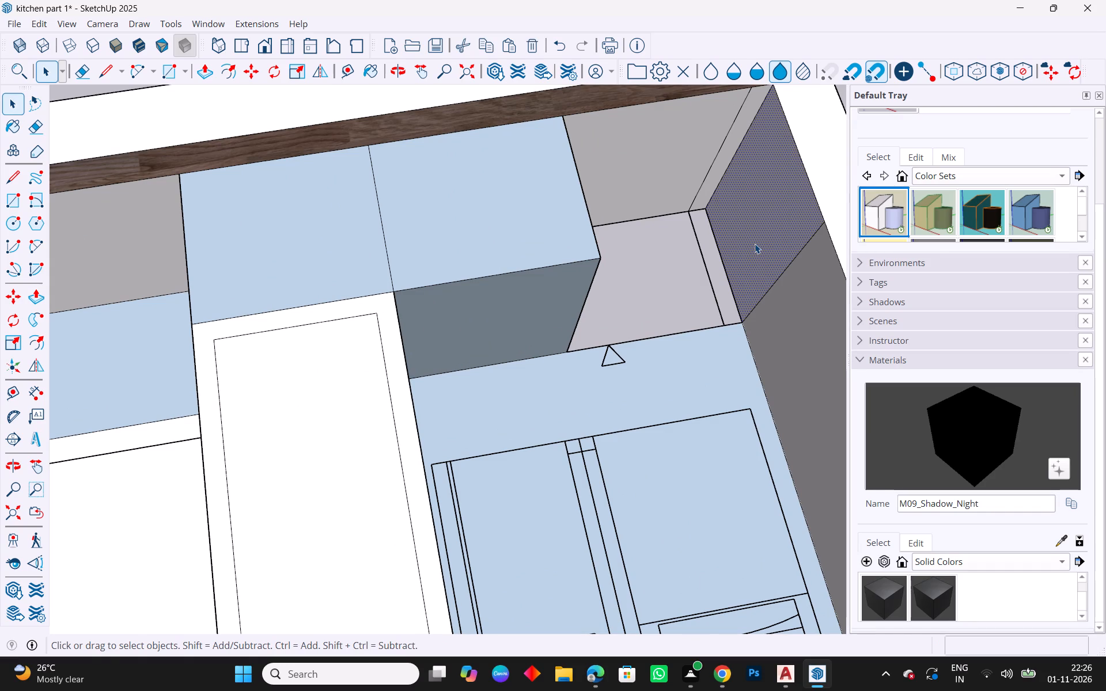
key(p)
drag(755, 244, 583, 261)
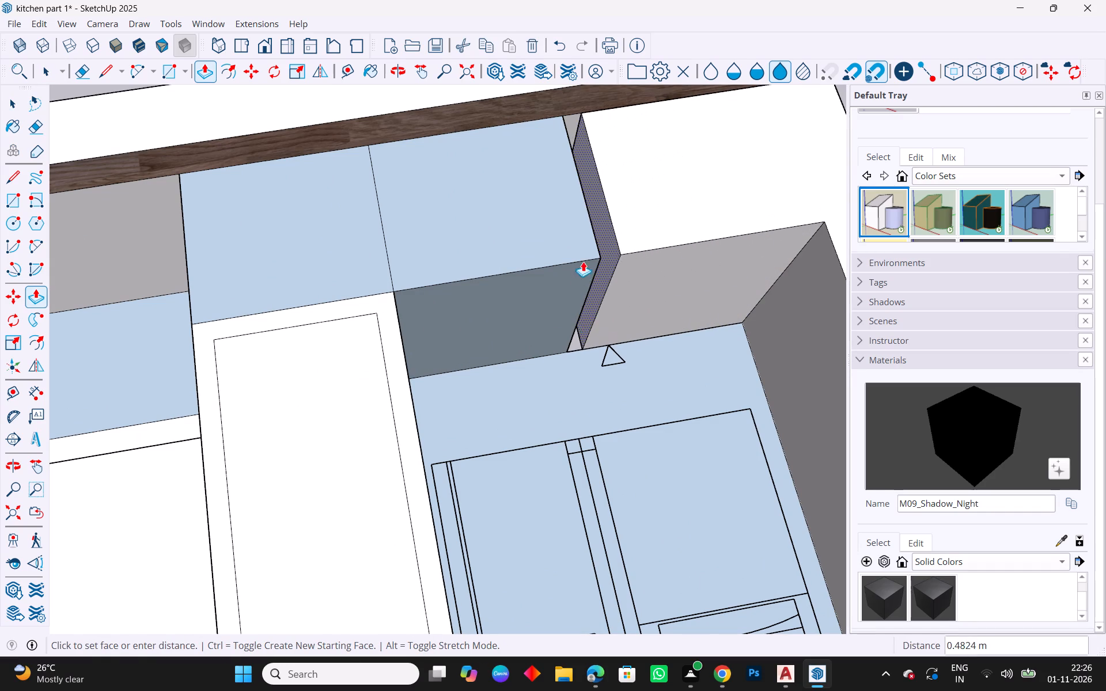
drag(583, 261, 598, 255)
Extrude the light-blue upper face between the wooden wall cabinet and the tall panel's upper block until flush with that block.
scroll(598, 300, down, 8)
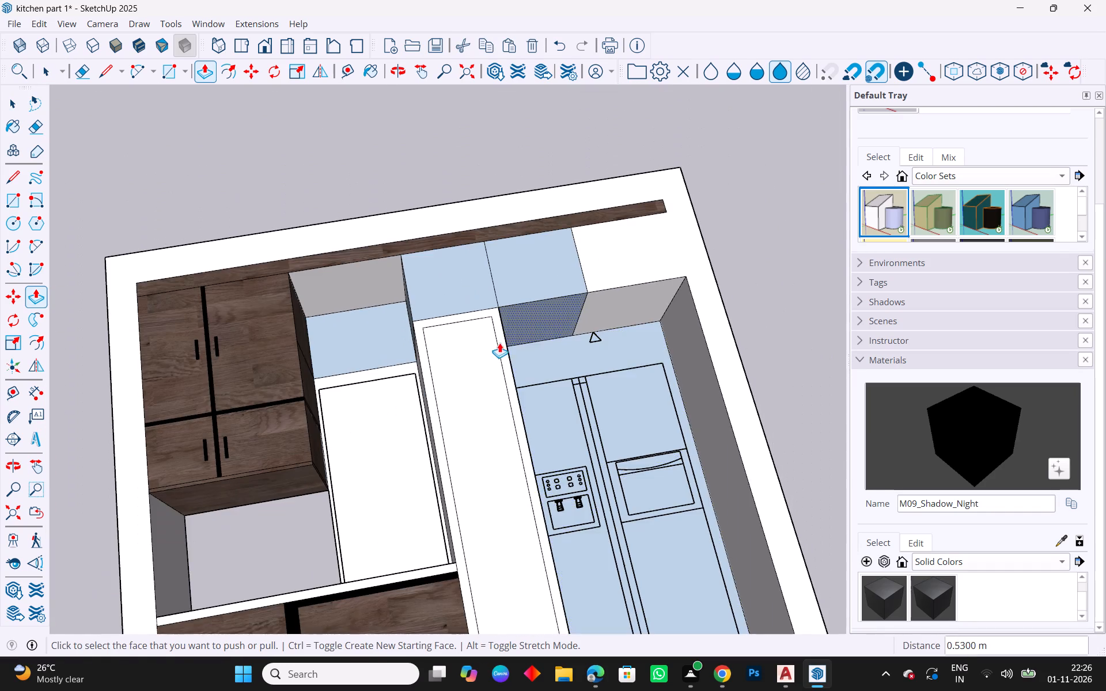
middle_drag(498, 345, 502, 457)
click(372, 327)
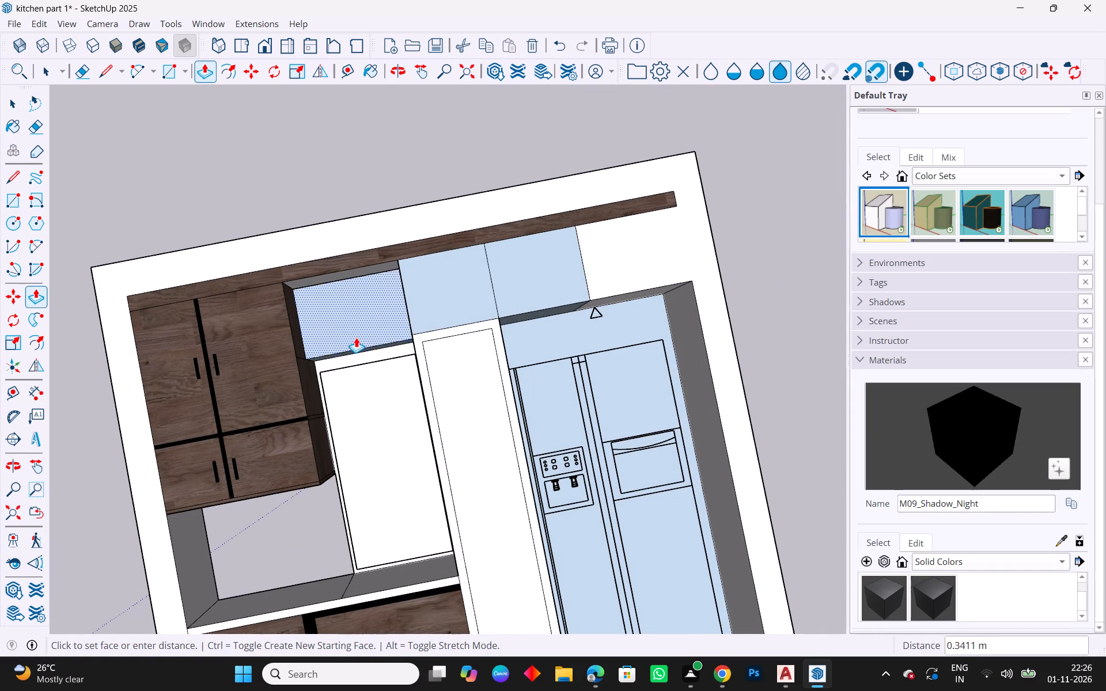
click(298, 350)
key(Escape)
key(space)
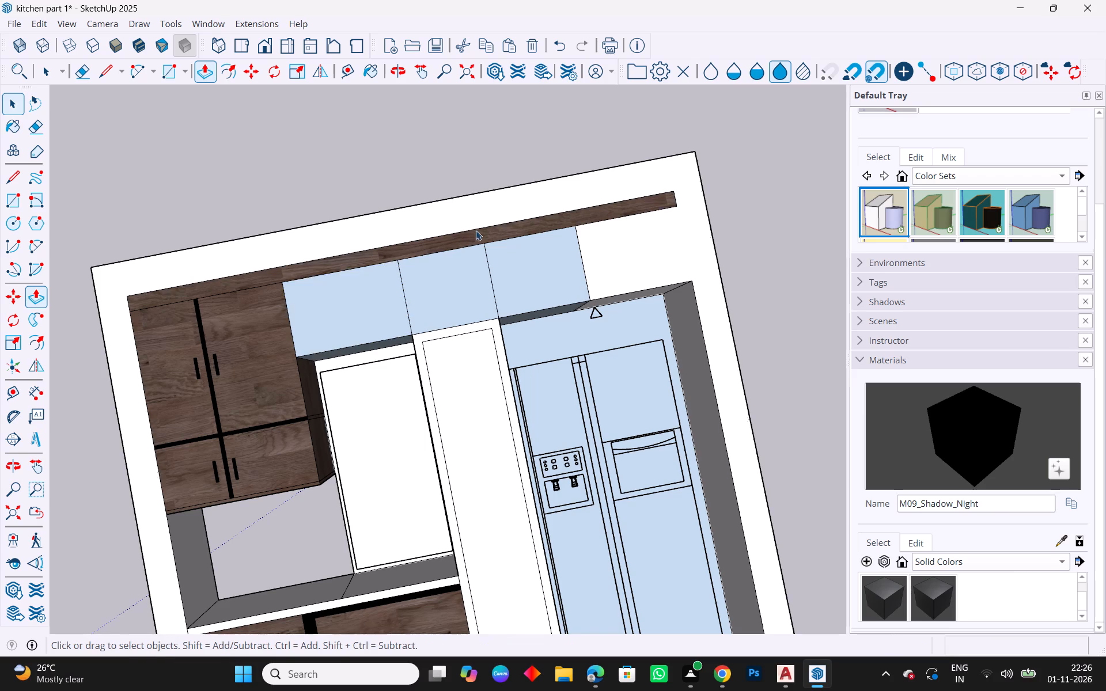
scroll(581, 245, down, 7)
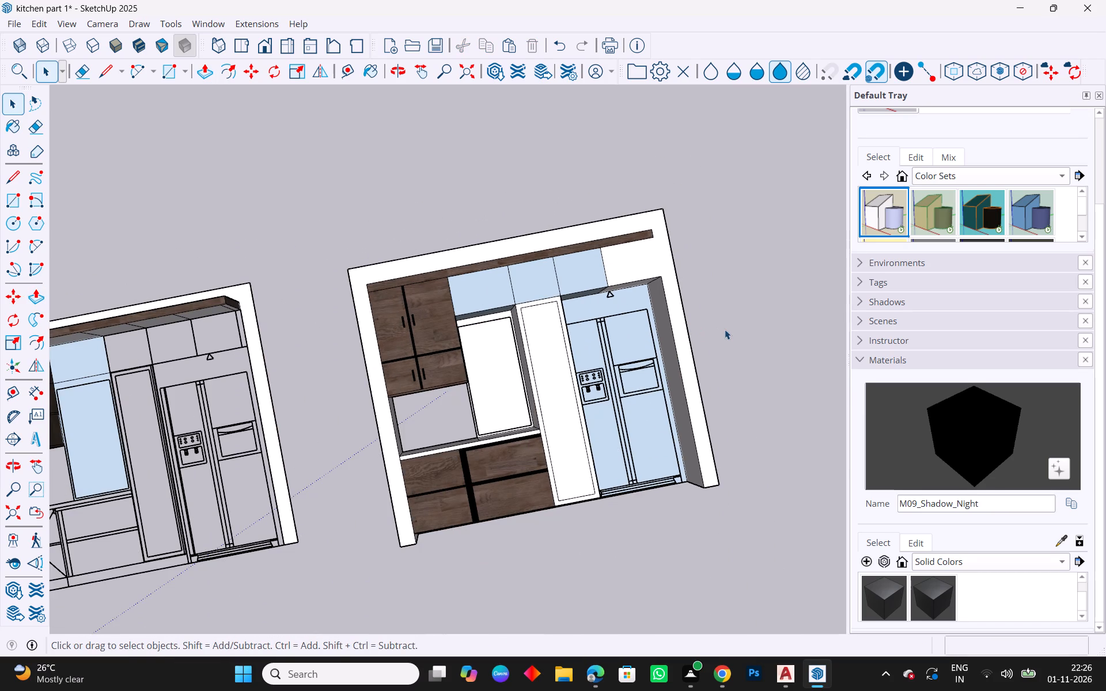
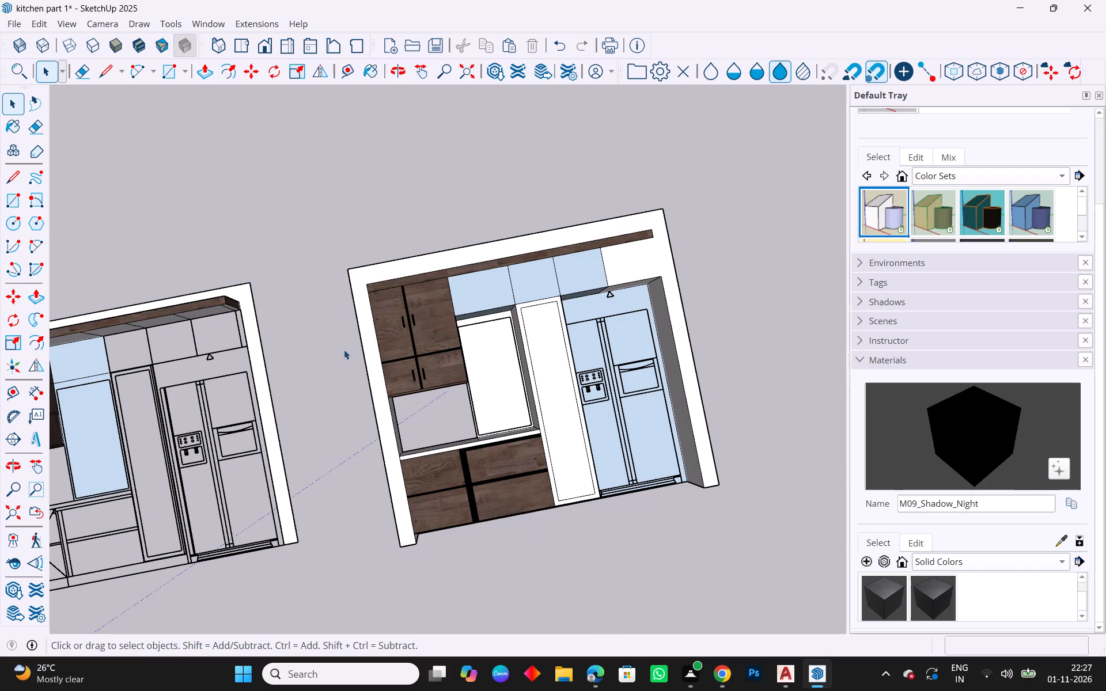
Sample the wall cabinet's wood material and paint the three light-blue upper block fronts with Wood_Floor_12_1K.
middle_drag(556, 500, 466, 517)
scroll(533, 327, up, 4)
middle_drag(664, 487, 731, 475)
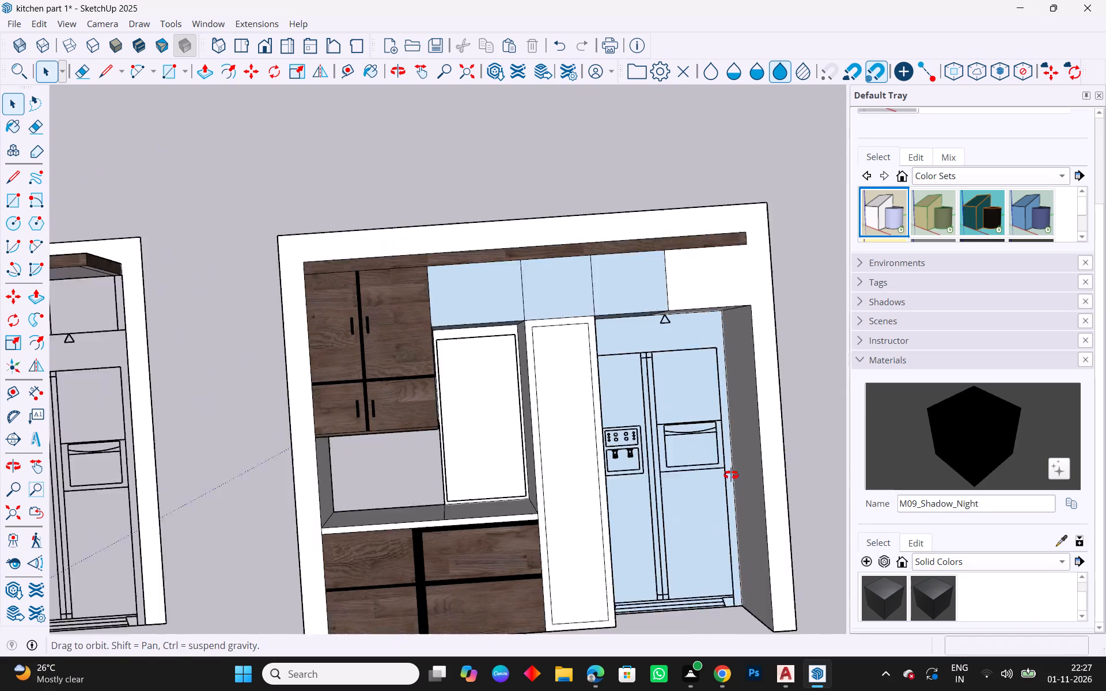
middle_drag(731, 475, 789, 435)
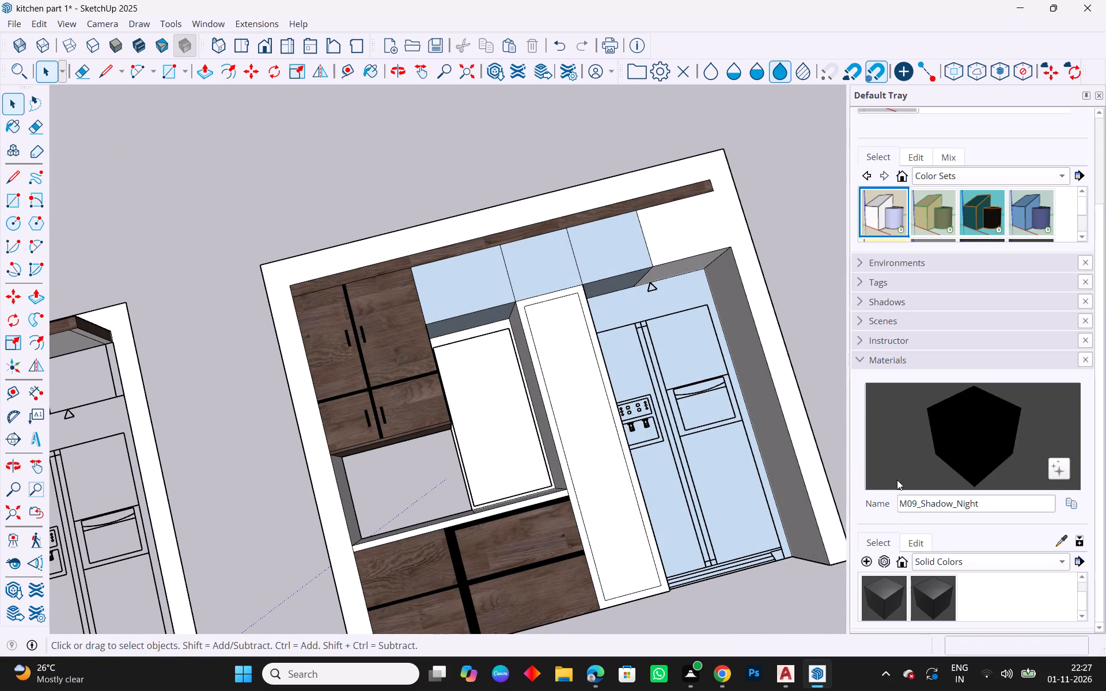
click(1065, 545)
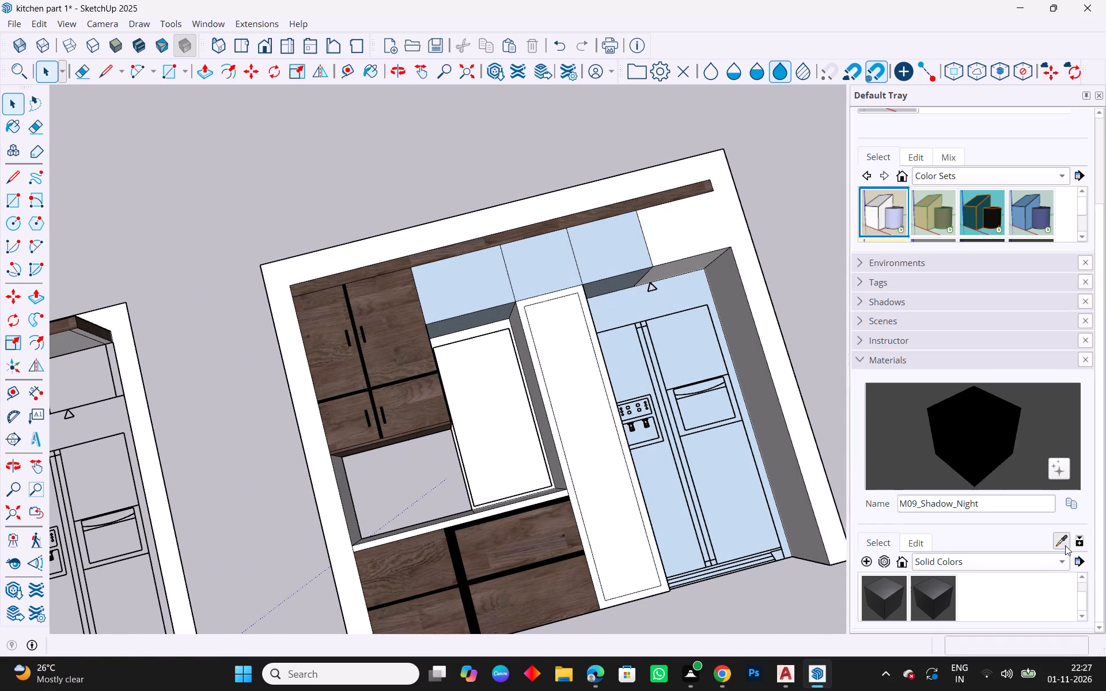
click(399, 331)
click(441, 298)
click(522, 278)
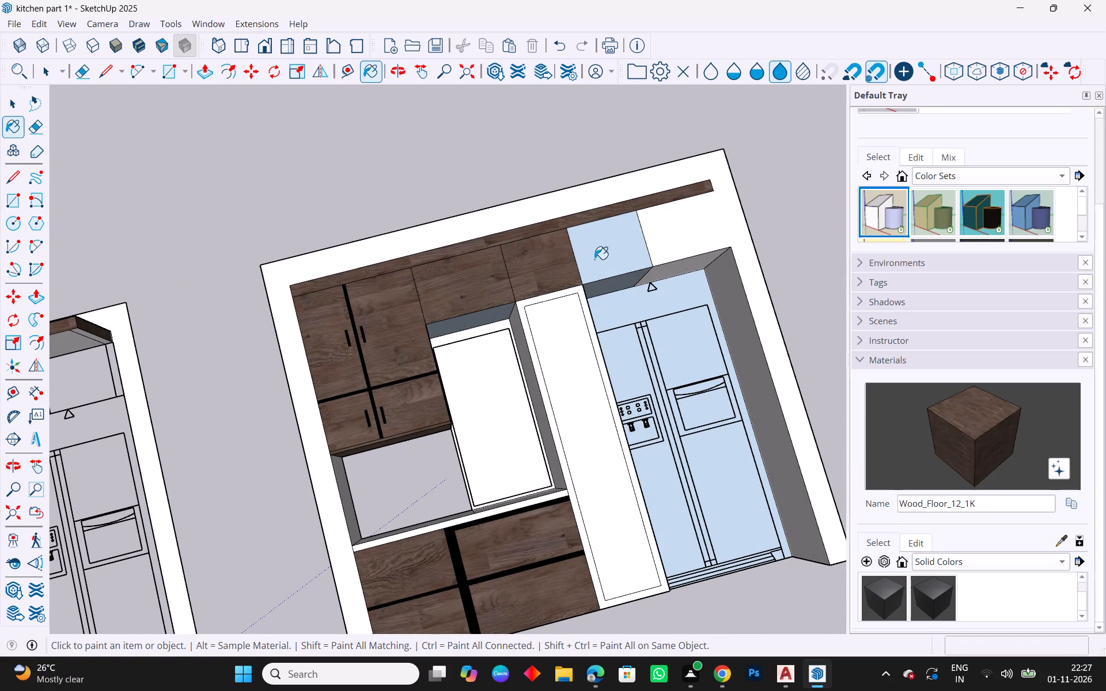
click(605, 256)
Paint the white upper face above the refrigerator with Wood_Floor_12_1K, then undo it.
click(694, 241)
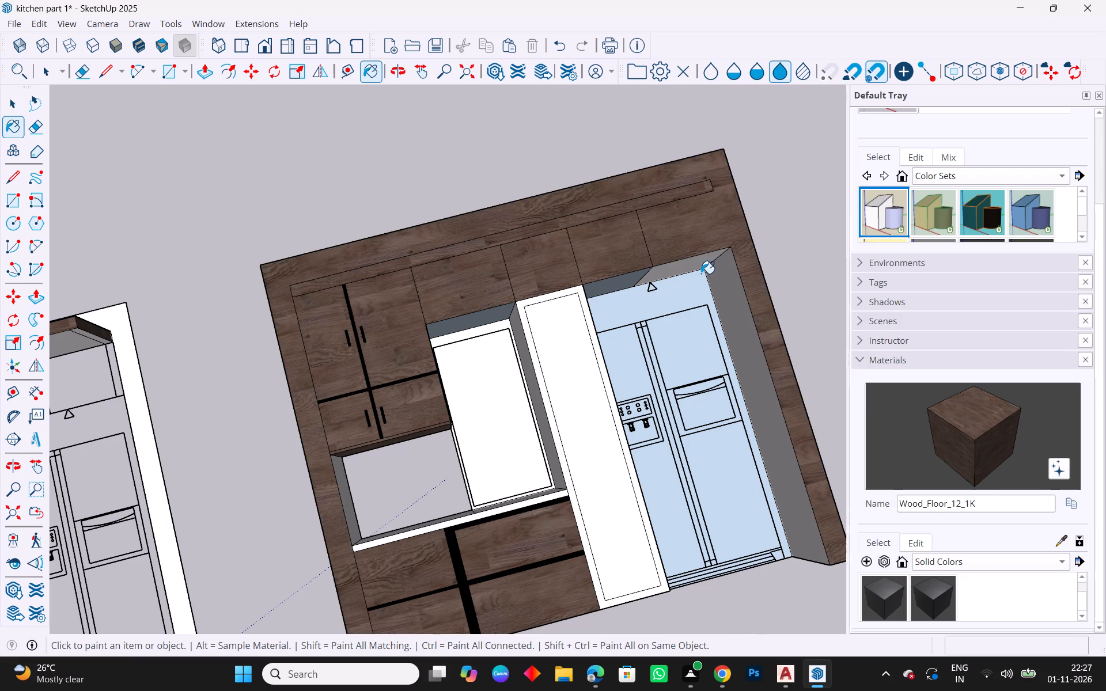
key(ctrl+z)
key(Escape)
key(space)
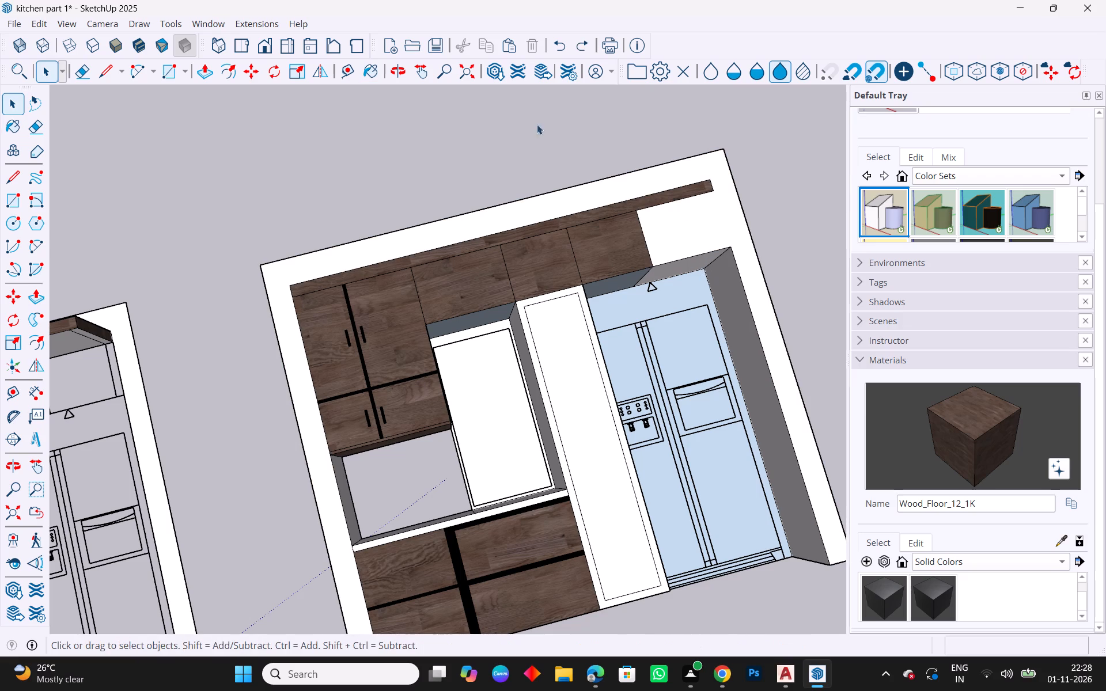
Draw a dividing line from the refrigerator bay's upper corner to the top edge of the surrounding wall.
click(6, 181)
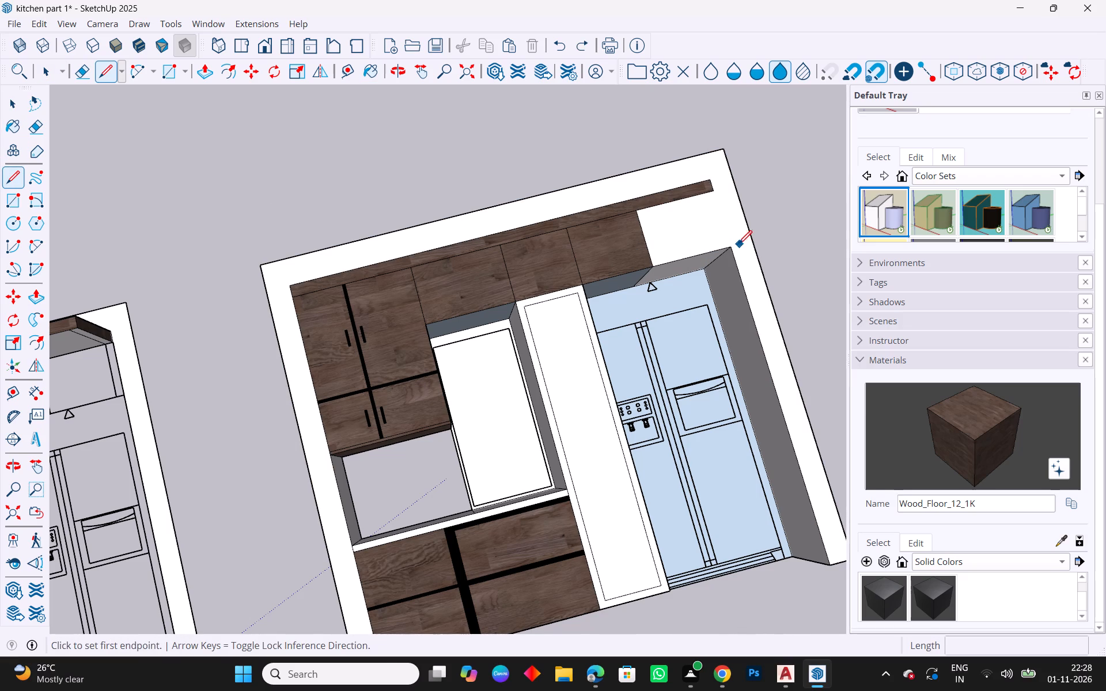
drag(733, 249, 729, 237)
click(707, 154)
key(Escape)
key(space)
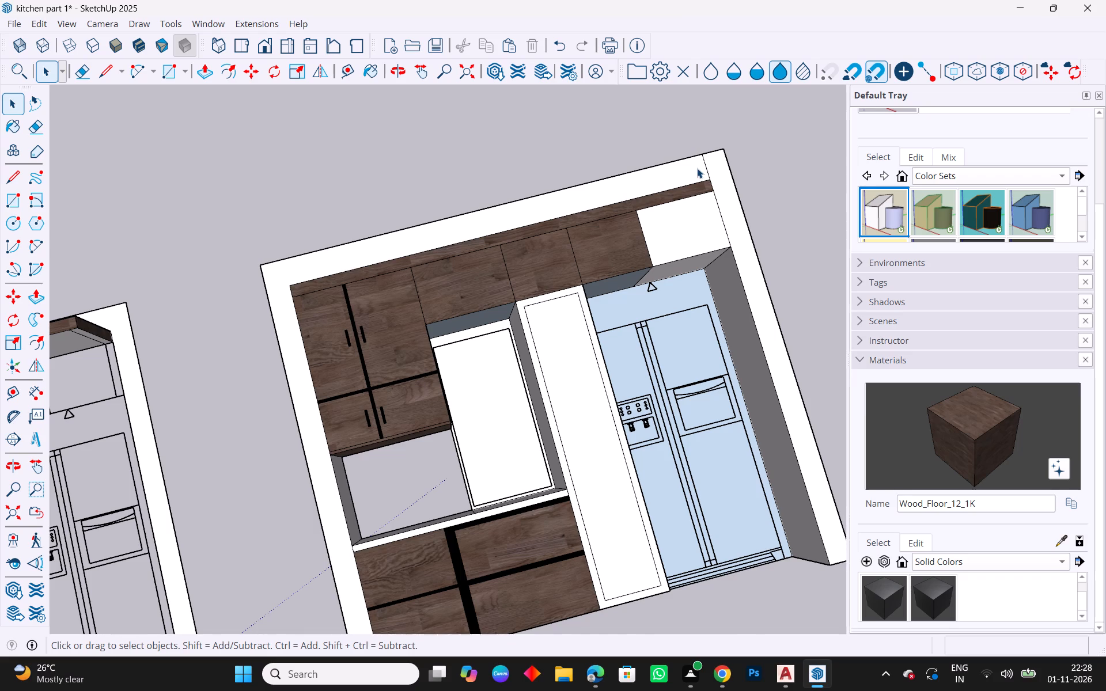
Paint the remaining white upper block front above the refrigerator and the undersides of the upper blocks with Wood_Floor_12_1K.
click(952, 432)
click(684, 243)
middle_drag(665, 280, 622, 149)
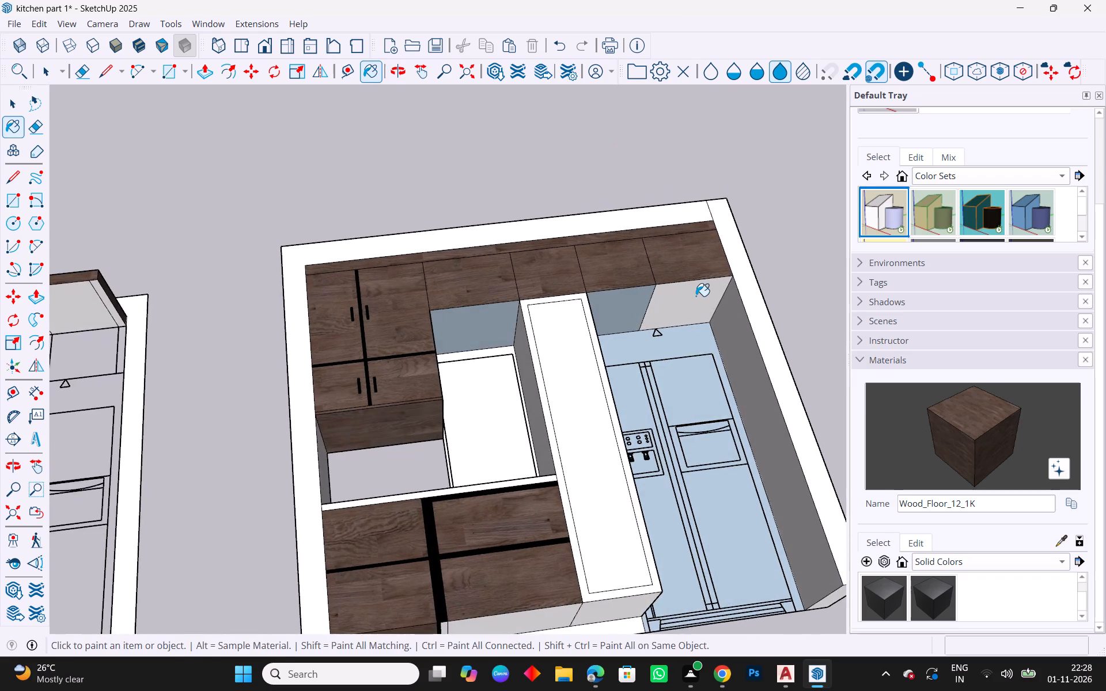
scroll(696, 295, up, 3)
click(696, 295)
click(603, 307)
click(433, 335)
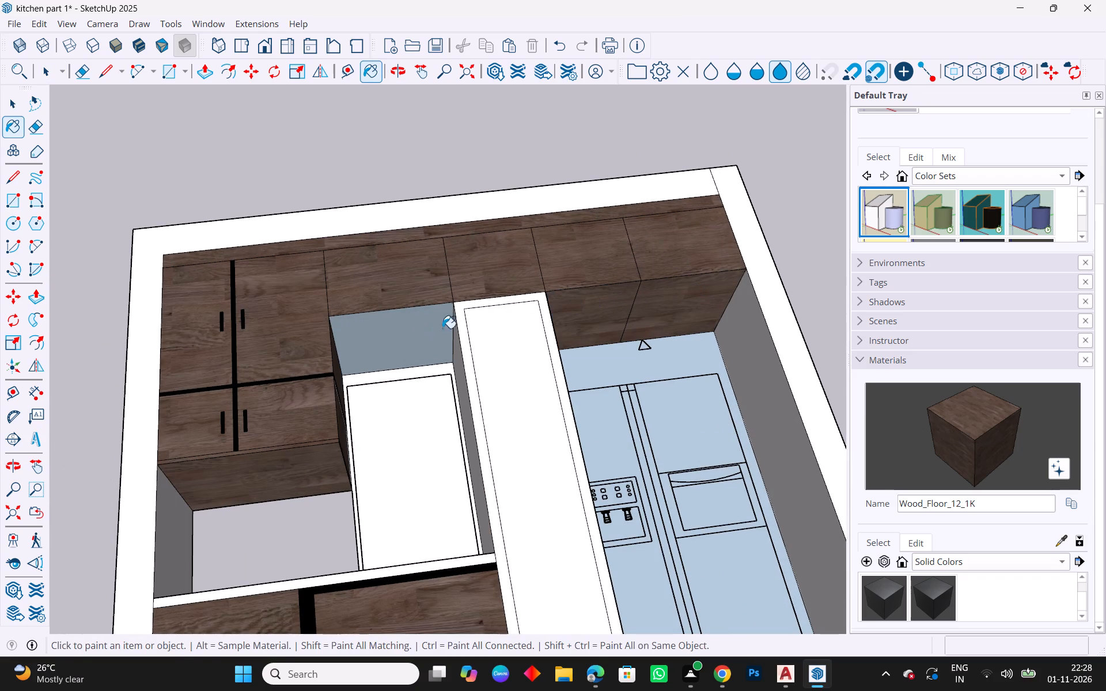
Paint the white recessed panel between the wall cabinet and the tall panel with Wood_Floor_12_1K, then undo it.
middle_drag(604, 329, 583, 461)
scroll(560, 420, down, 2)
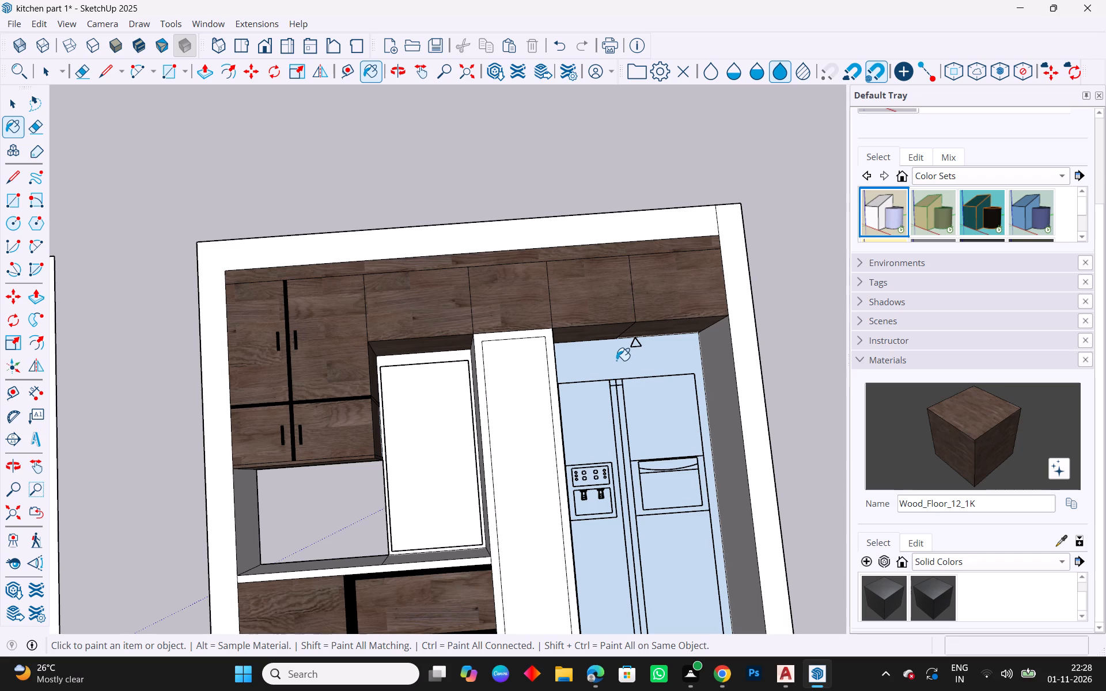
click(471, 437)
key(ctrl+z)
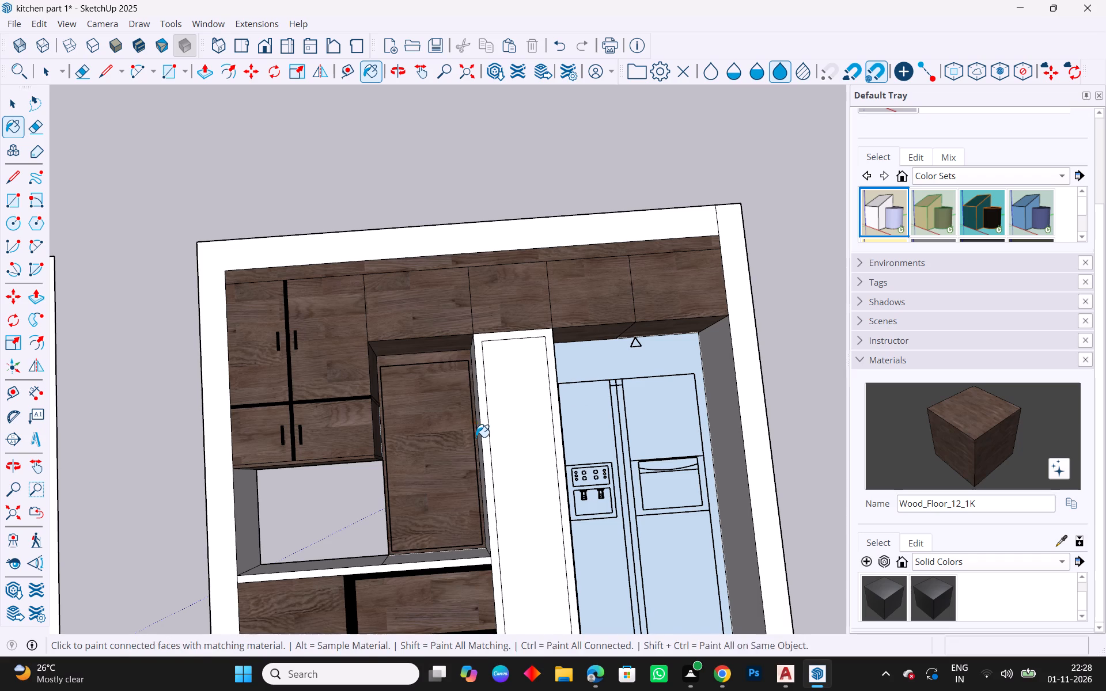
Paint the inner front face of the tall panel with Wood_Floor_12_1K.
click(511, 426)
key(Escape)
key(space)
key(Escape)
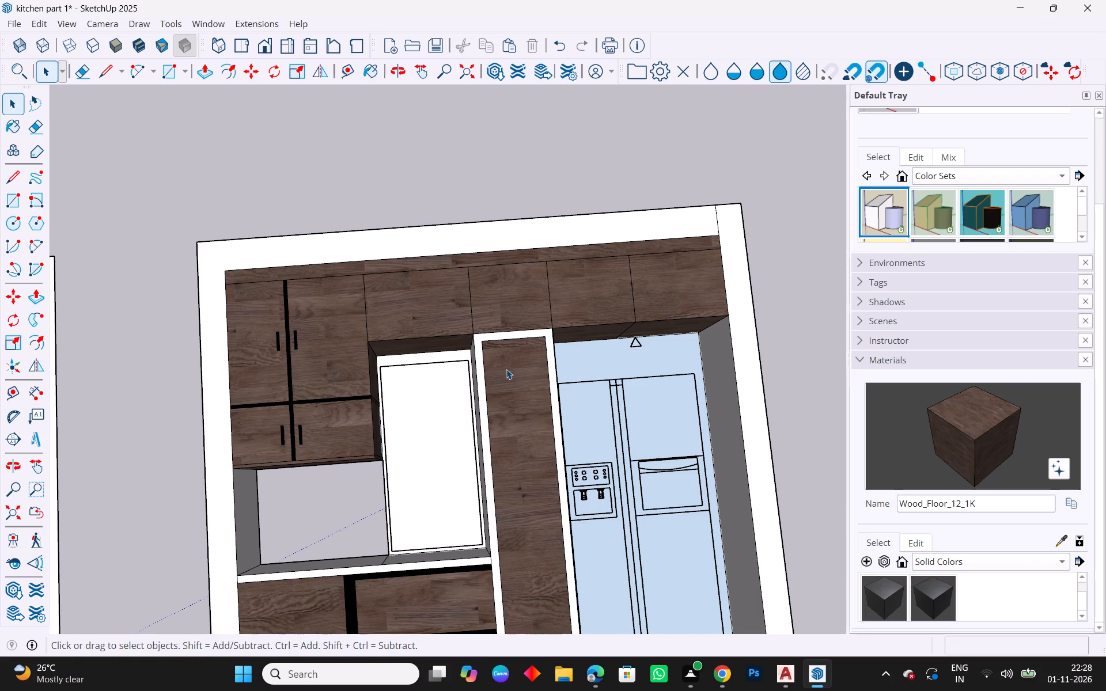
Paint the border around the tall panel's wooden front black with M09_Shadow_Night.
click(911, 612)
scroll(512, 340, up, 4)
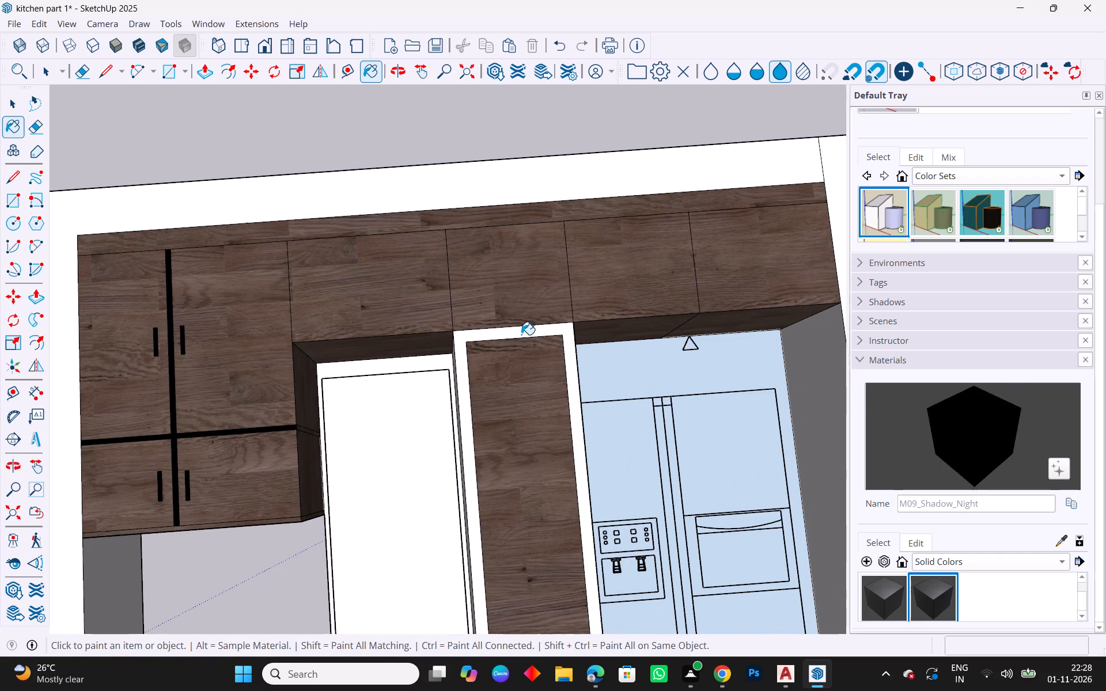
click(523, 333)
scroll(512, 321, down, 12)
key(Escape)
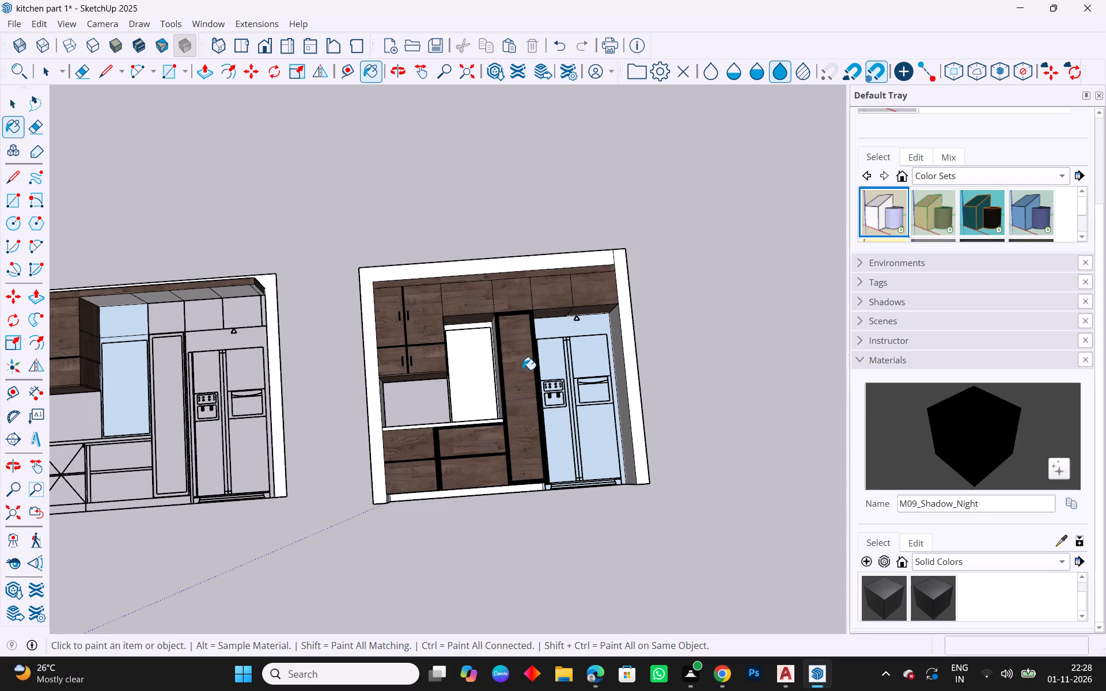
Extrude the white base strip below the lower cabinets and tall panel 0.6 m, flush with the side wall's front.
scroll(503, 509, up, 8)
middle_drag(522, 481, 528, 426)
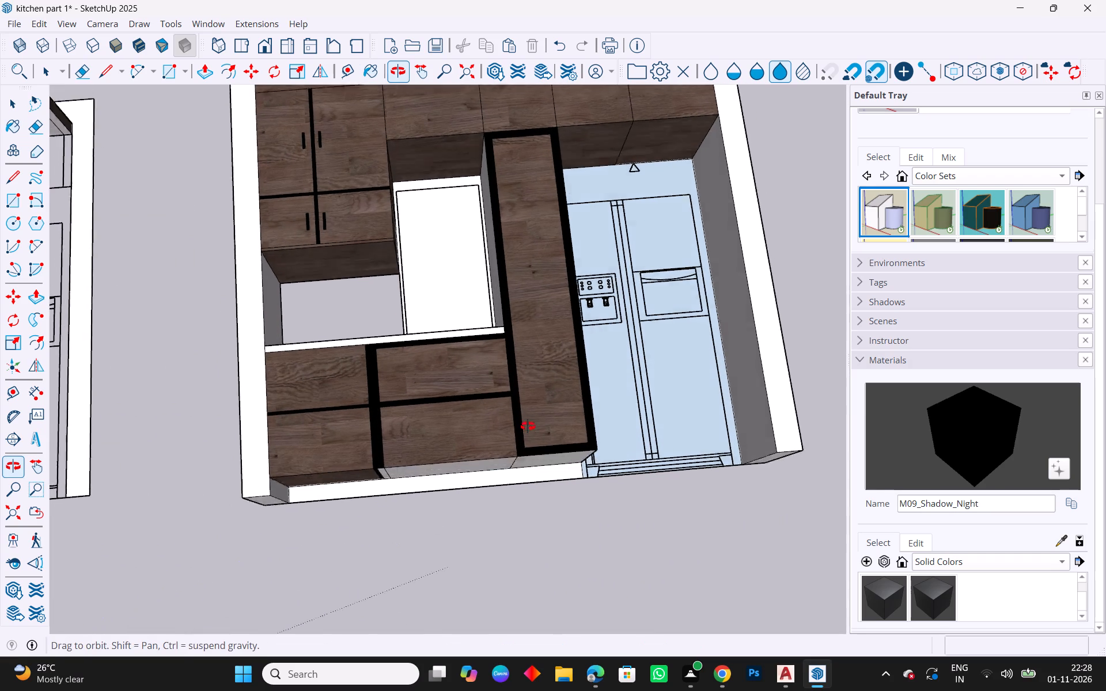
middle_drag(528, 426, 521, 350)
key(Escape)
key(space)
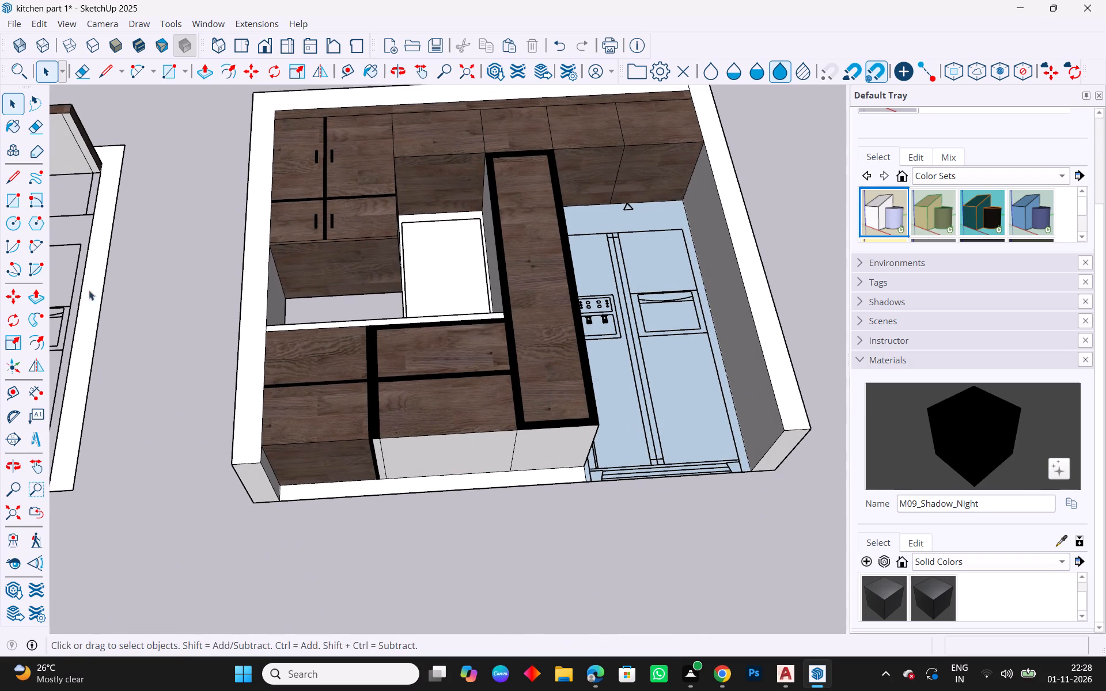
click(200, 76)
scroll(441, 521, up, 3)
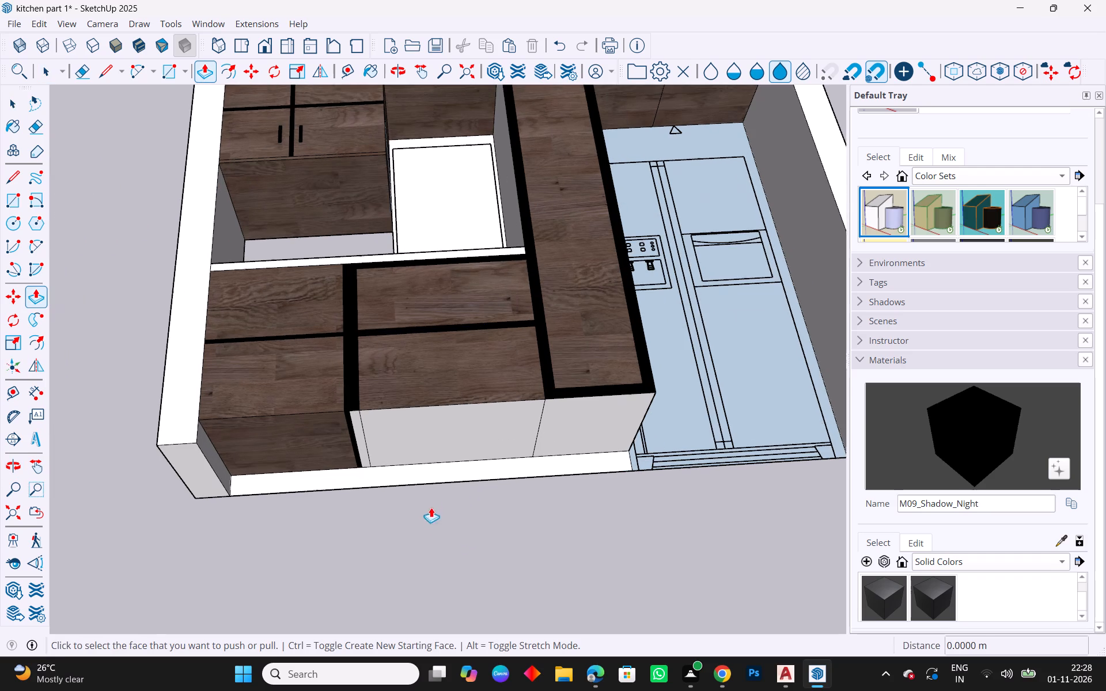
drag(434, 466, 222, 436)
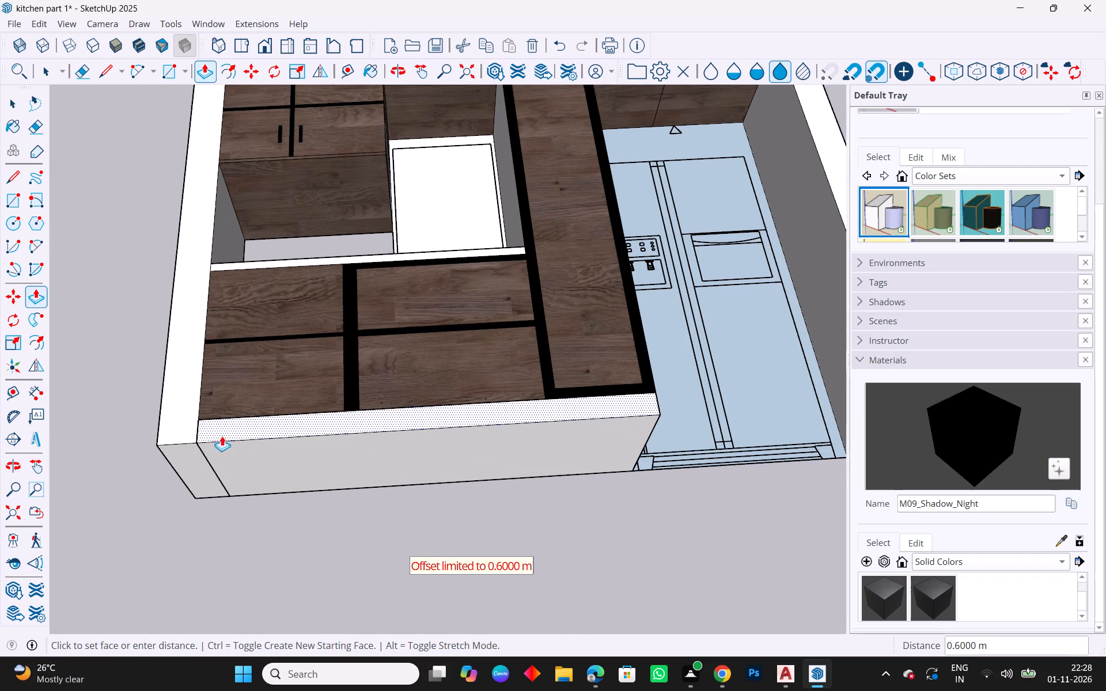
drag(222, 436, 192, 439)
middle_drag(430, 454, 480, 633)
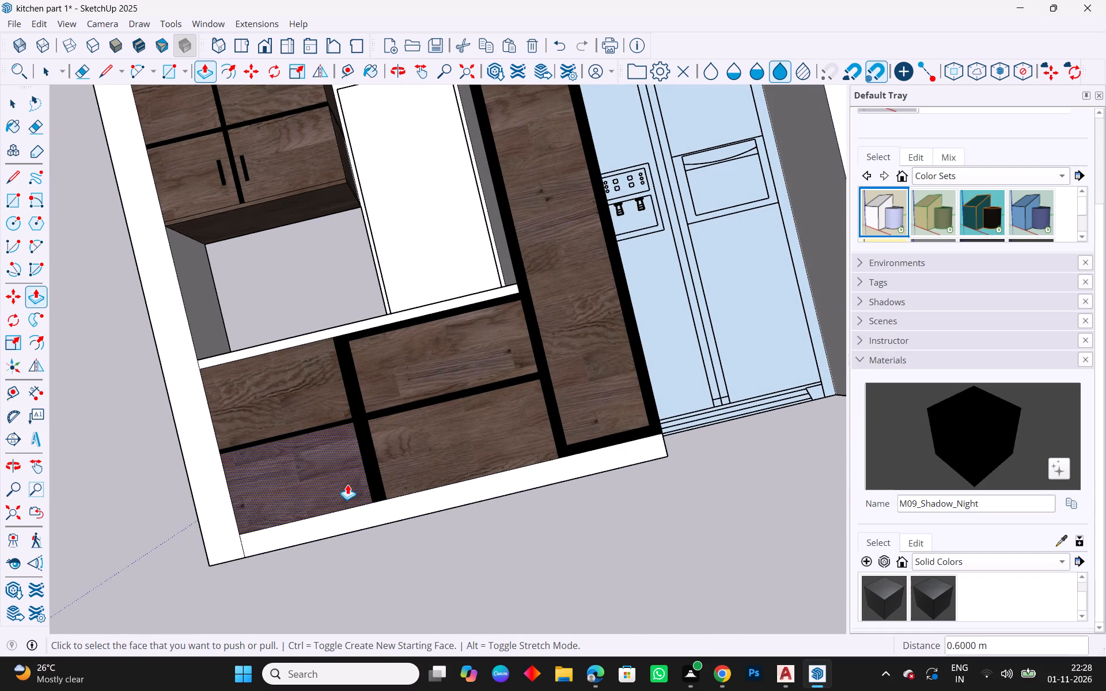
key(Escape)
key(space)
Paint the white countertop front strip above the lower cabinets black with M09_Shadow_Night.
click(984, 461)
scroll(255, 344, up, 3)
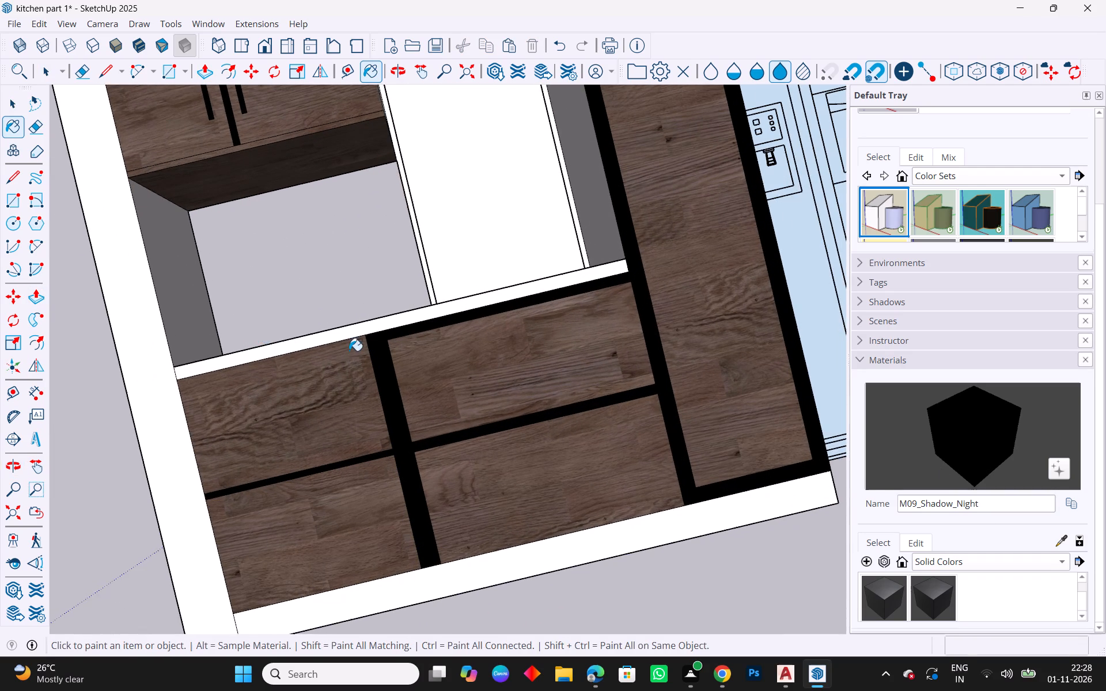
click(355, 336)
key(Escape)
scroll(462, 358, down, 3)
key(Escape)
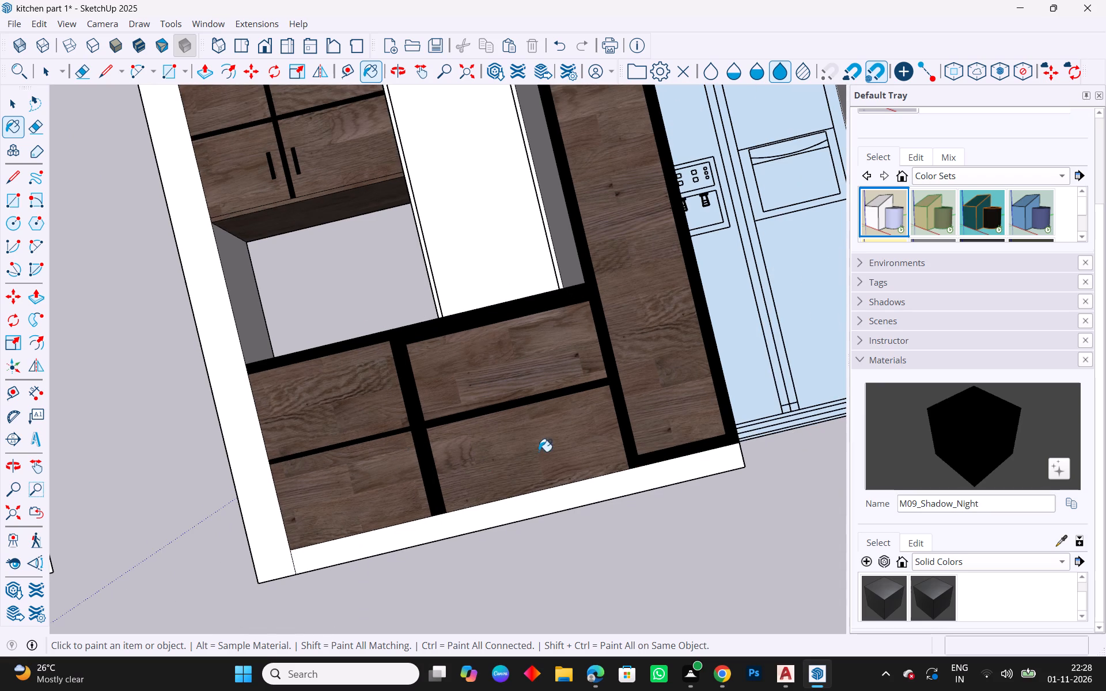
key(space)
Sample the cabinet wood and paint the tall panel's side facing the recess with Wood_Floor_12_1K.
scroll(474, 414, down, 7)
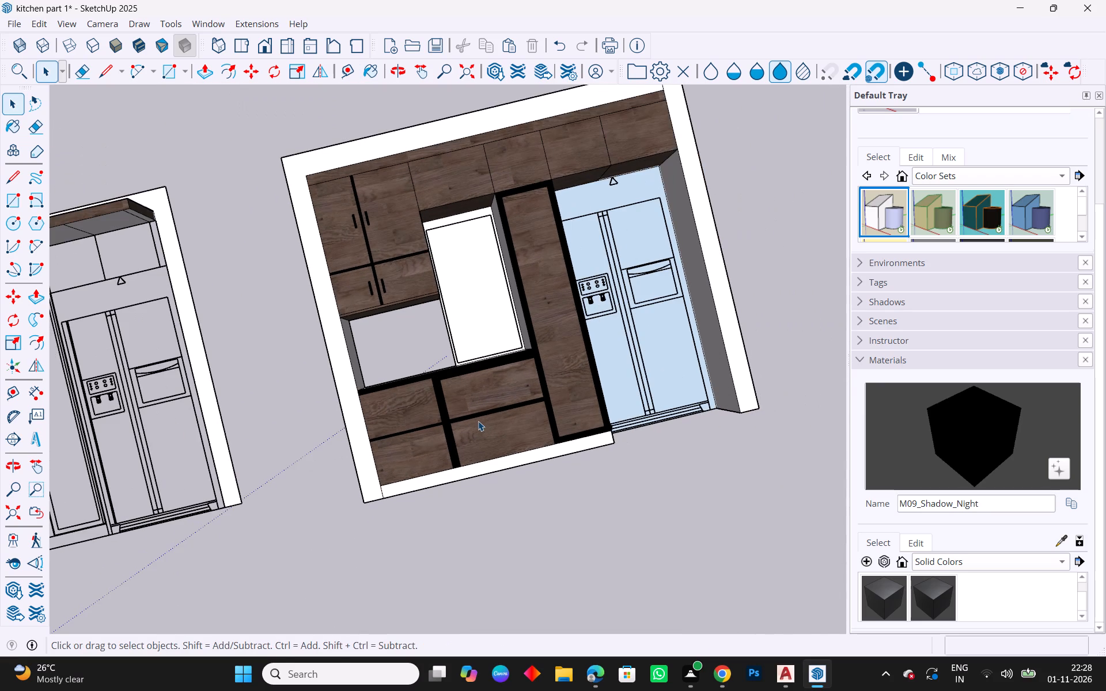
middle_drag(559, 473, 472, 479)
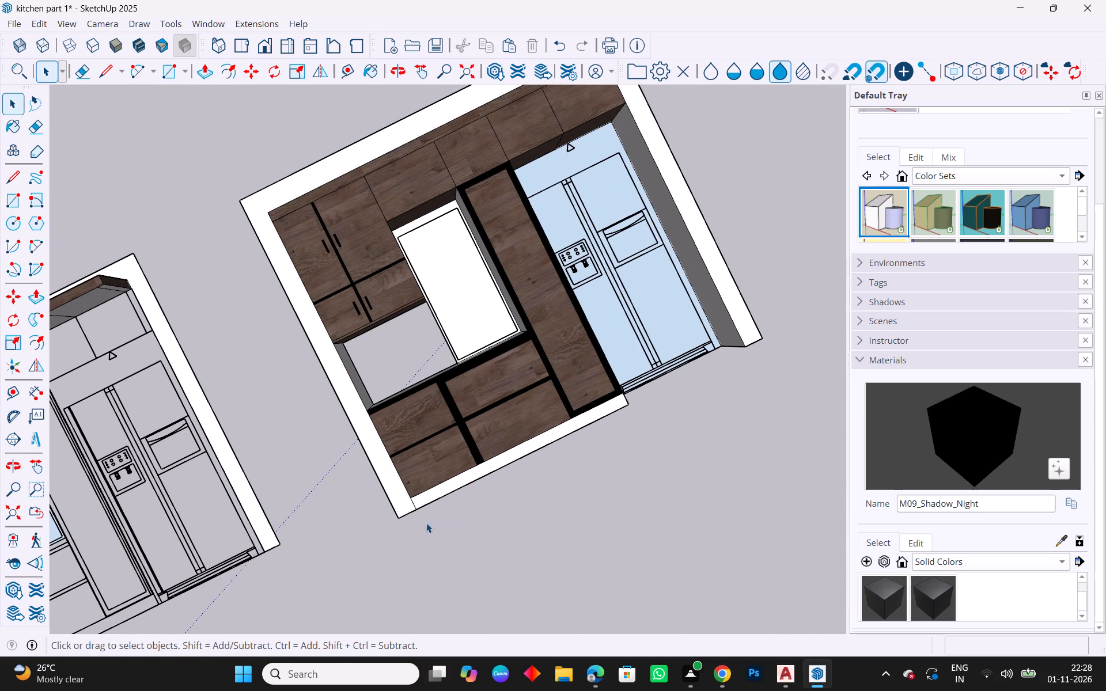
middle_drag(419, 525, 344, 331)
middle_drag(695, 508, 711, 579)
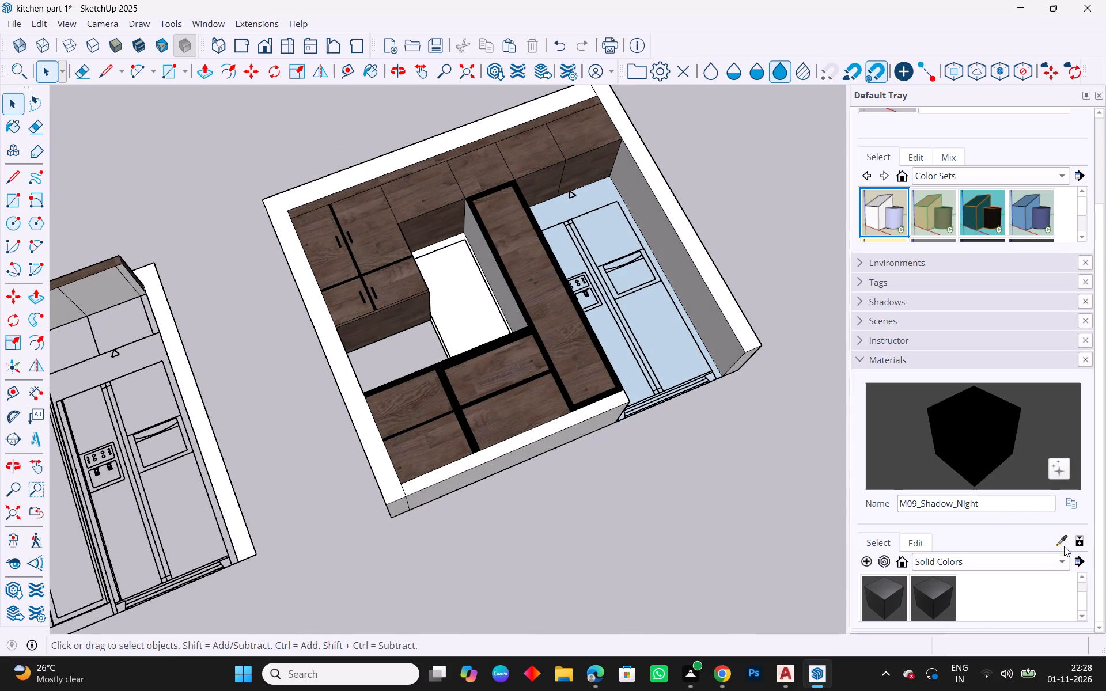
click(1065, 545)
scroll(445, 237, up, 4)
click(550, 238)
scroll(508, 283, up, 4)
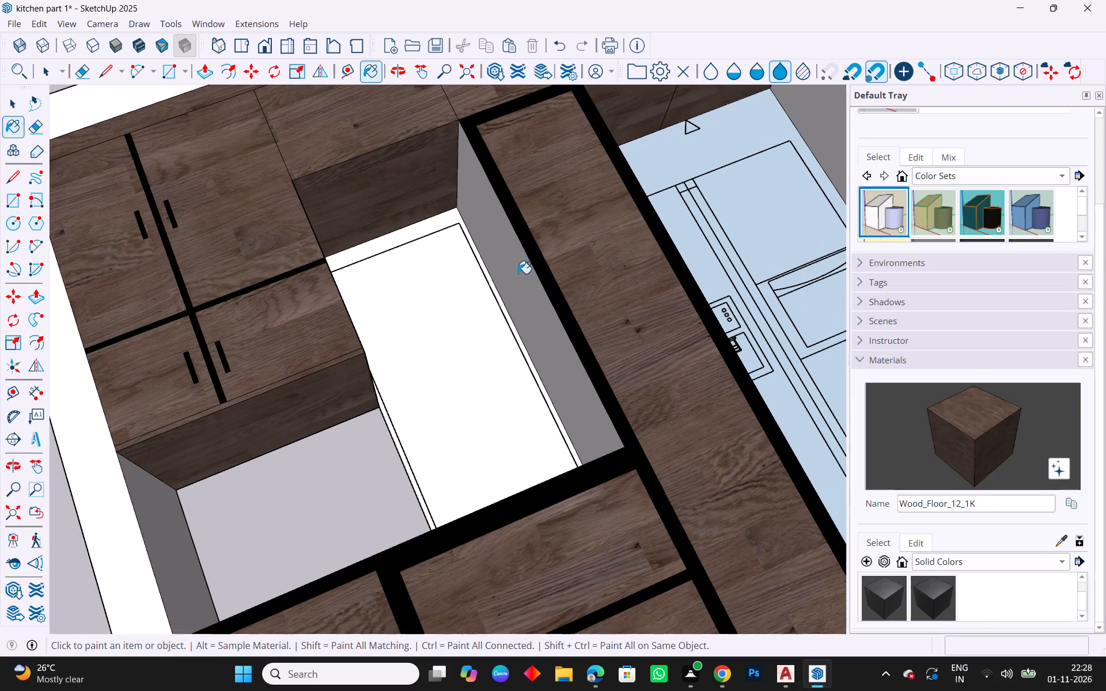
click(520, 273)
scroll(369, 163, down, 8)
middle_drag(655, 442, 560, 535)
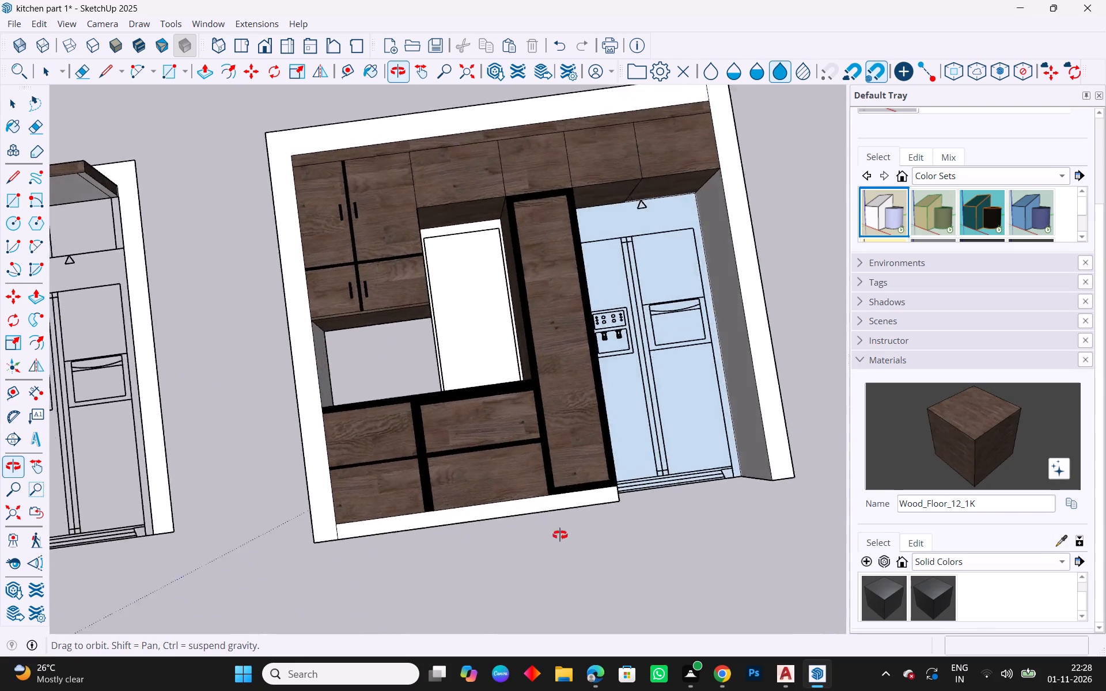
middle_drag(560, 535, 521, 565)
key(Escape)
key(space)
Paint the tall panel's side facing the refrigerator with Wood_Floor_12_1K.
middle_drag(472, 529, 762, 346)
middle_drag(431, 516, 641, 478)
scroll(546, 493, up, 4)
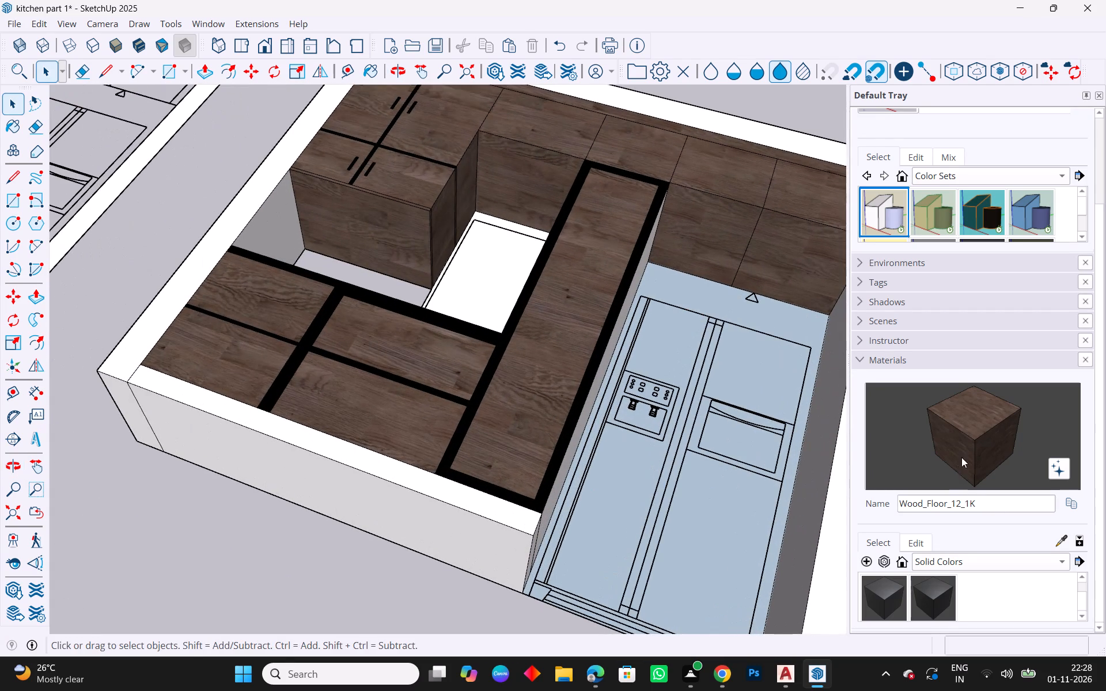
click(961, 457)
scroll(552, 434, up, 5)
middle_drag(583, 465, 471, 301)
click(486, 367)
middle_drag(444, 404, 856, 537)
key(Escape)
key(space)
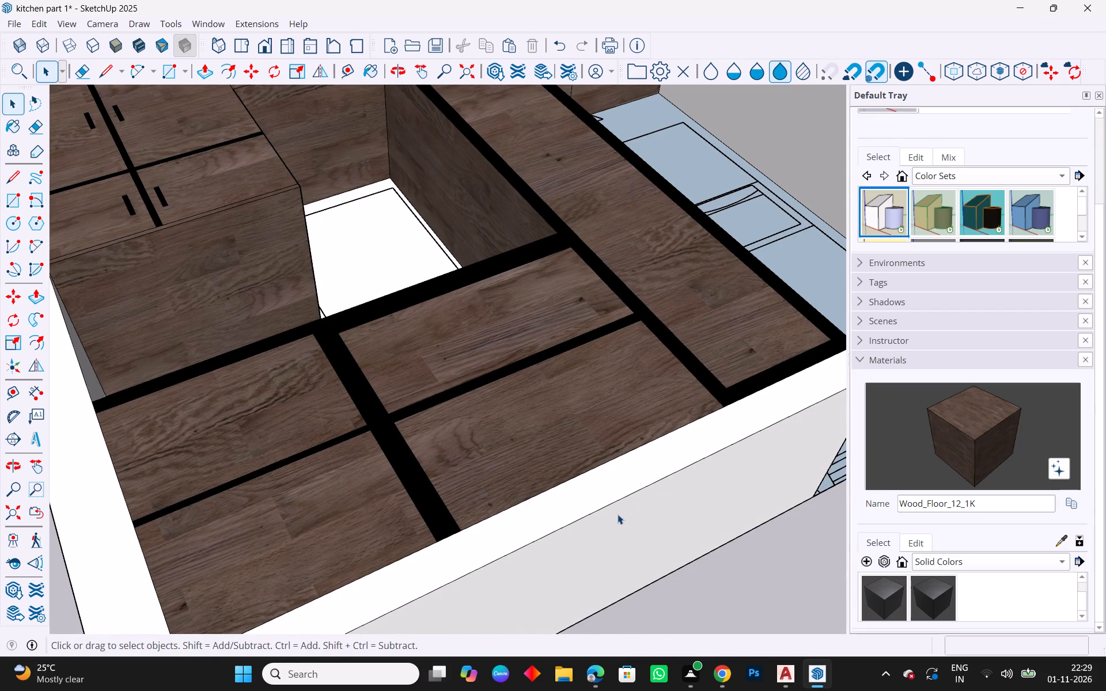
Examine the painted refrigerator-wall cabinetry from several angles for remaining unpainted faces.
scroll(344, 468, down, 5)
middle_drag(537, 396, 488, 565)
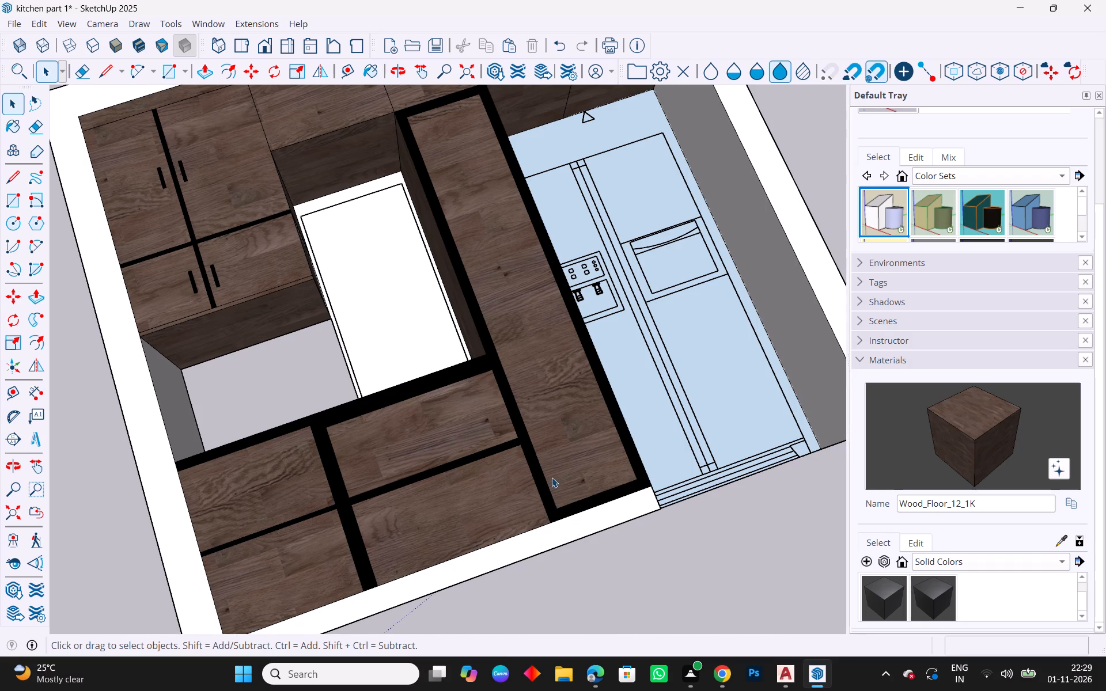
scroll(421, 445, down, 4)
middle_drag(435, 357, 438, 472)
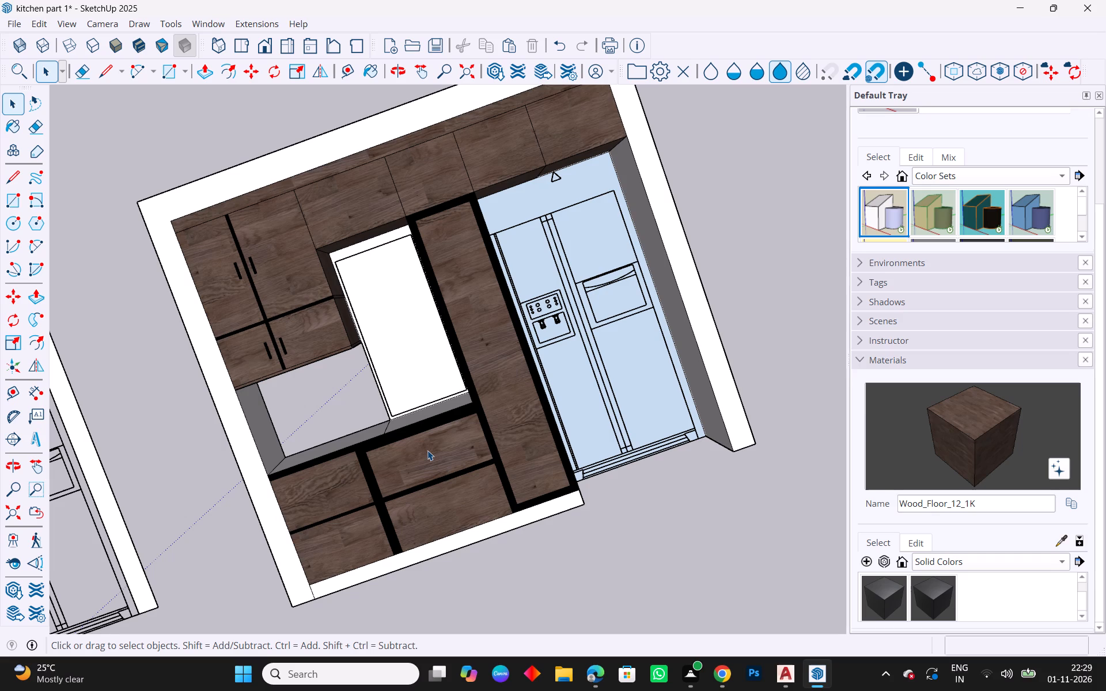
middle_drag(452, 522, 331, 520)
scroll(503, 343, down, 3)
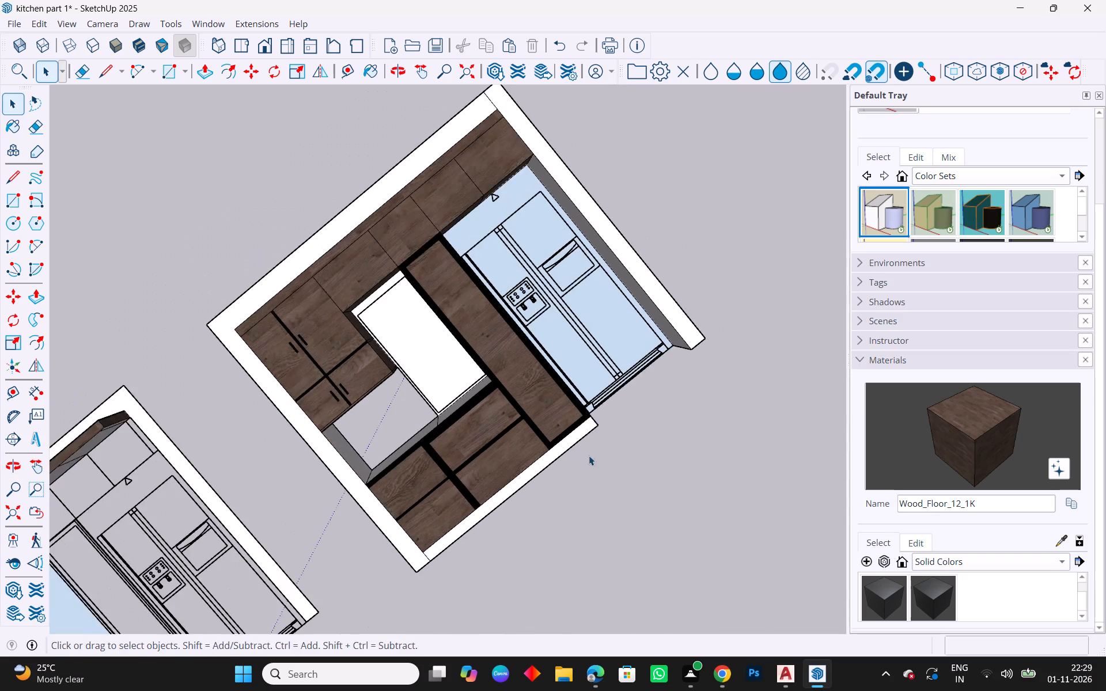
middle_drag(574, 521, 212, 255)
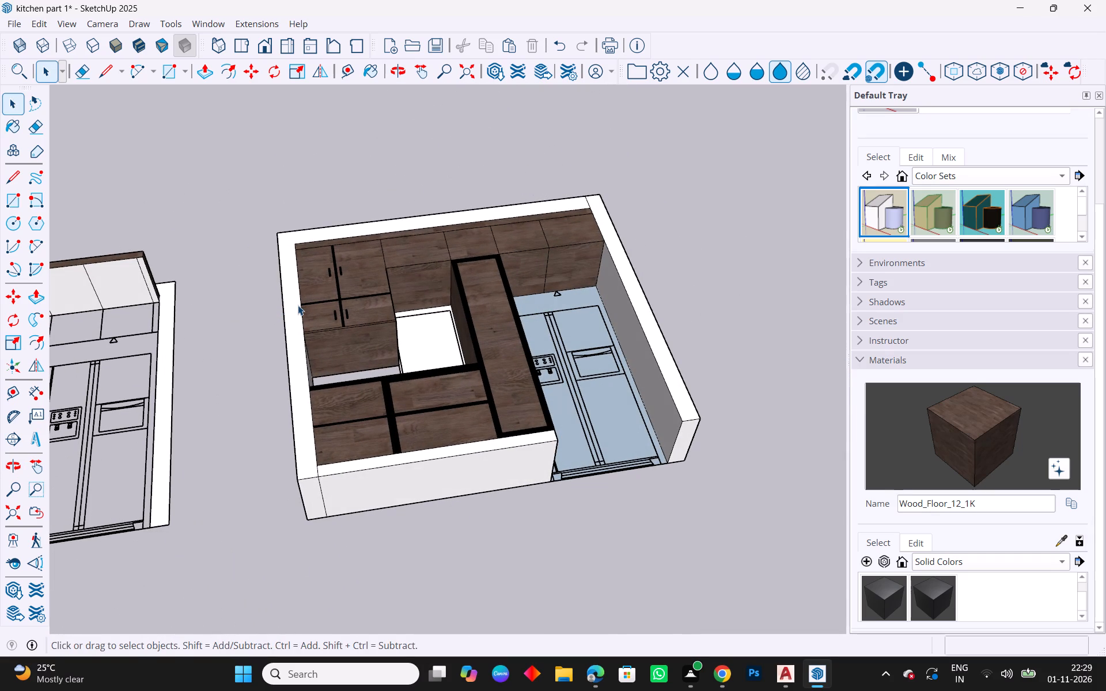
middle_drag(569, 474, 571, 483)
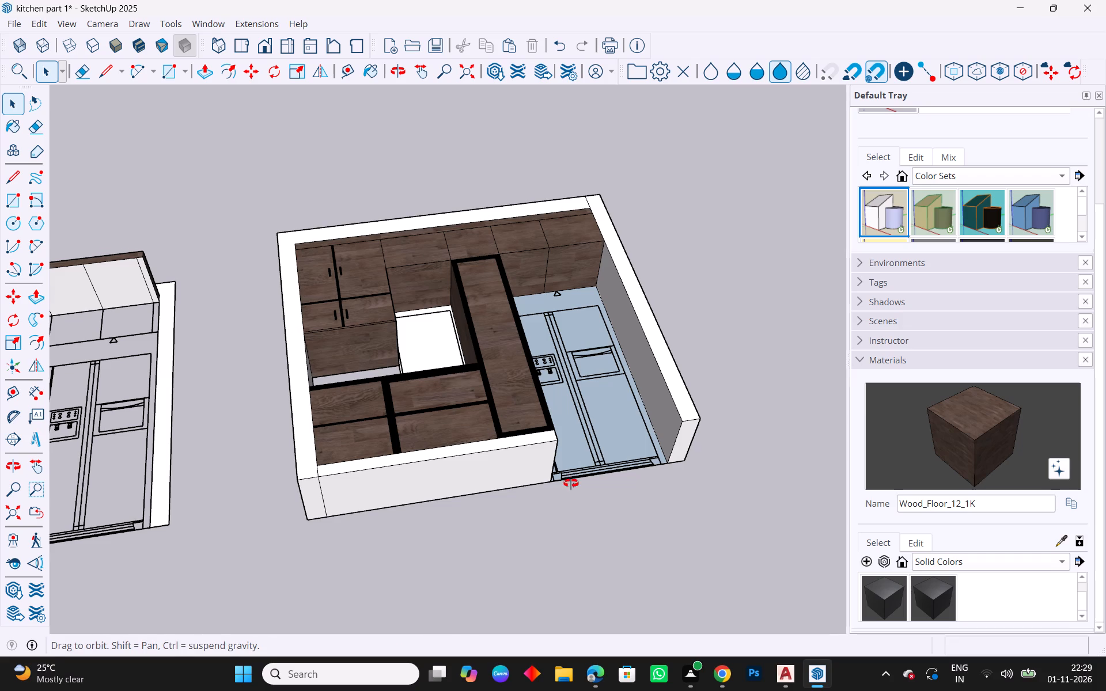
Copy the black handle from the upper cabinet's left door onto the tall panel, near its recess-side edge at mid-height.
middle_drag(571, 483, 560, 488)
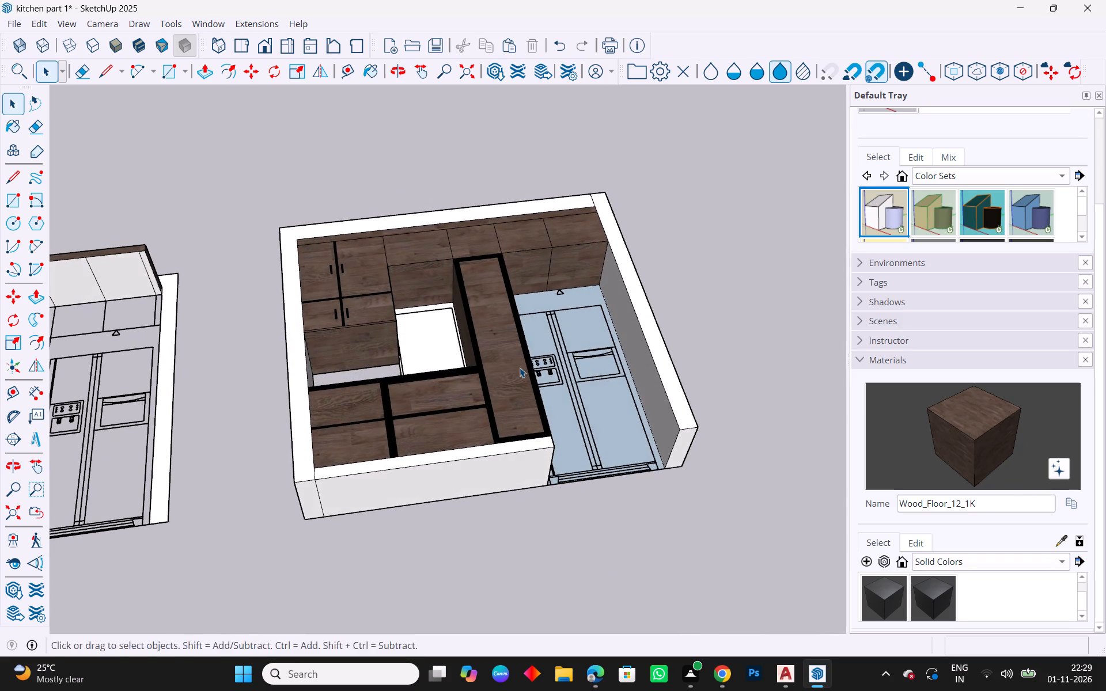
middle_drag(519, 367, 432, 492)
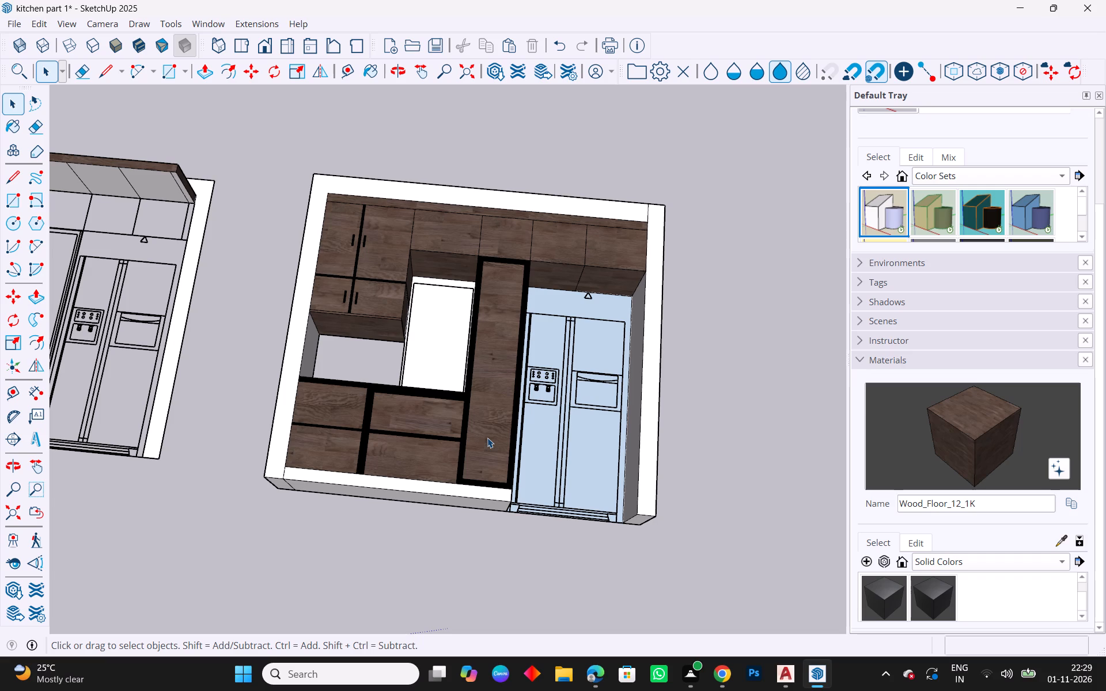
middle_drag(584, 457, 584, 445)
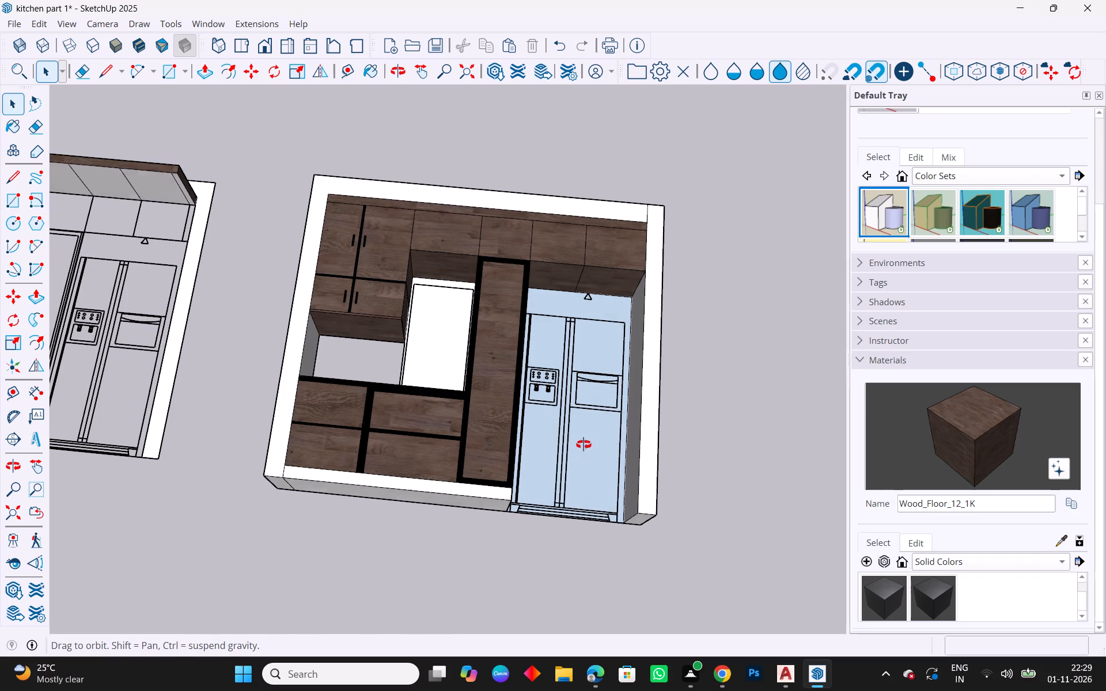
middle_drag(584, 445, 709, 538)
middle_drag(482, 368, 485, 449)
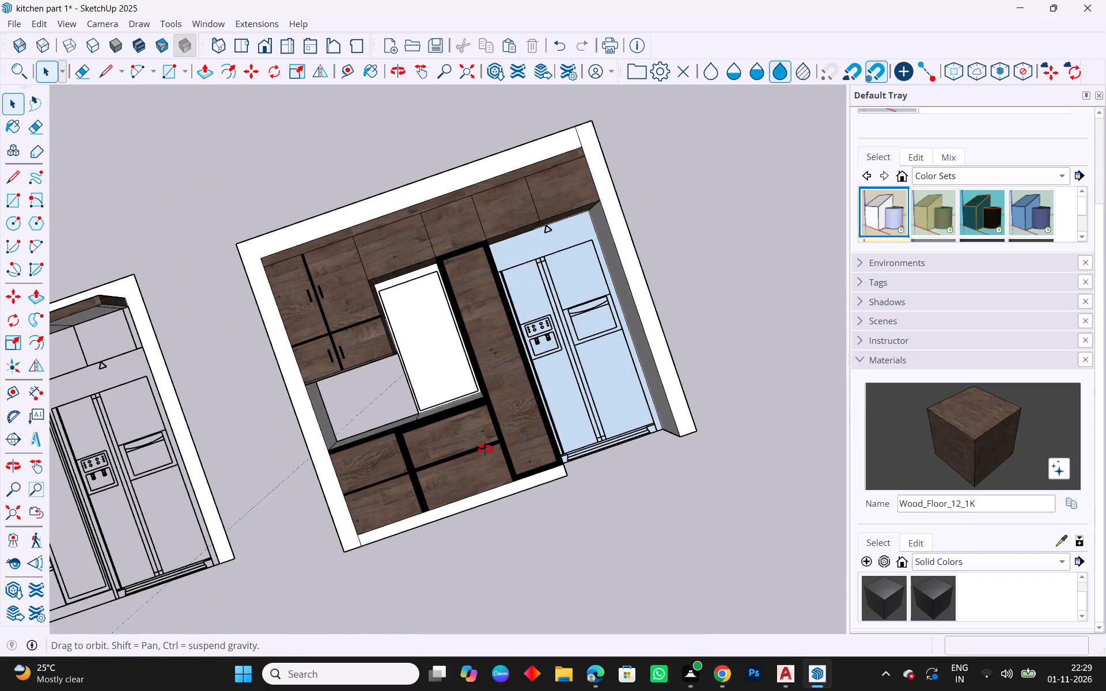
middle_drag(485, 449, 483, 480)
scroll(310, 339, up, 13)
click(305, 282)
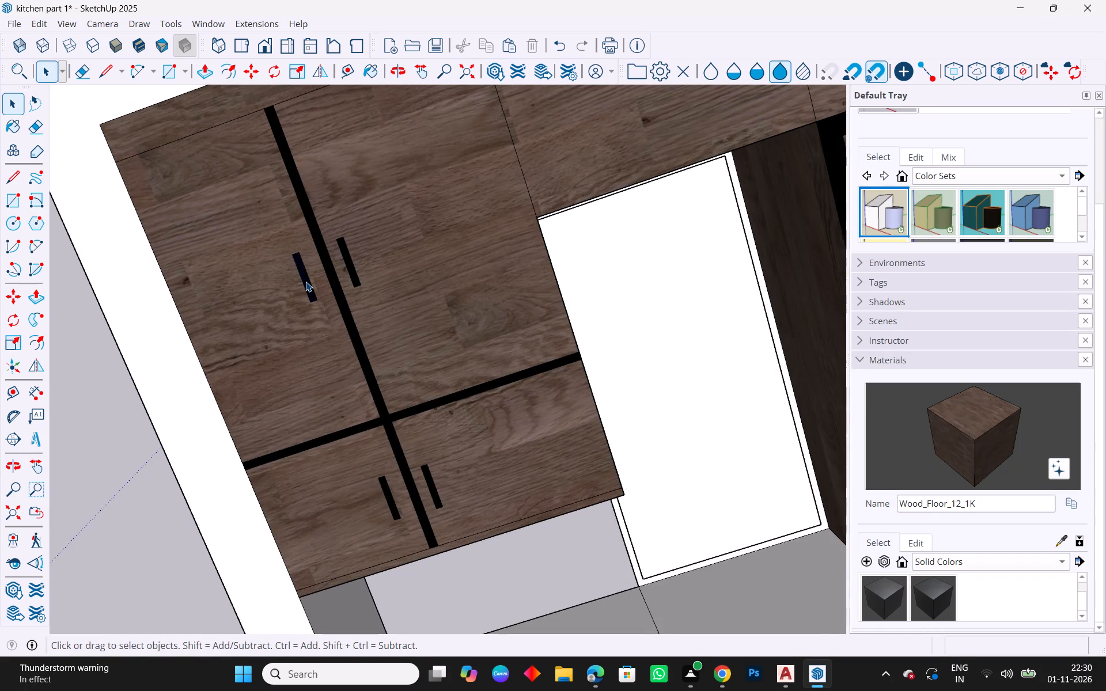
key(ctrl+c)
scroll(310, 265, down, 9)
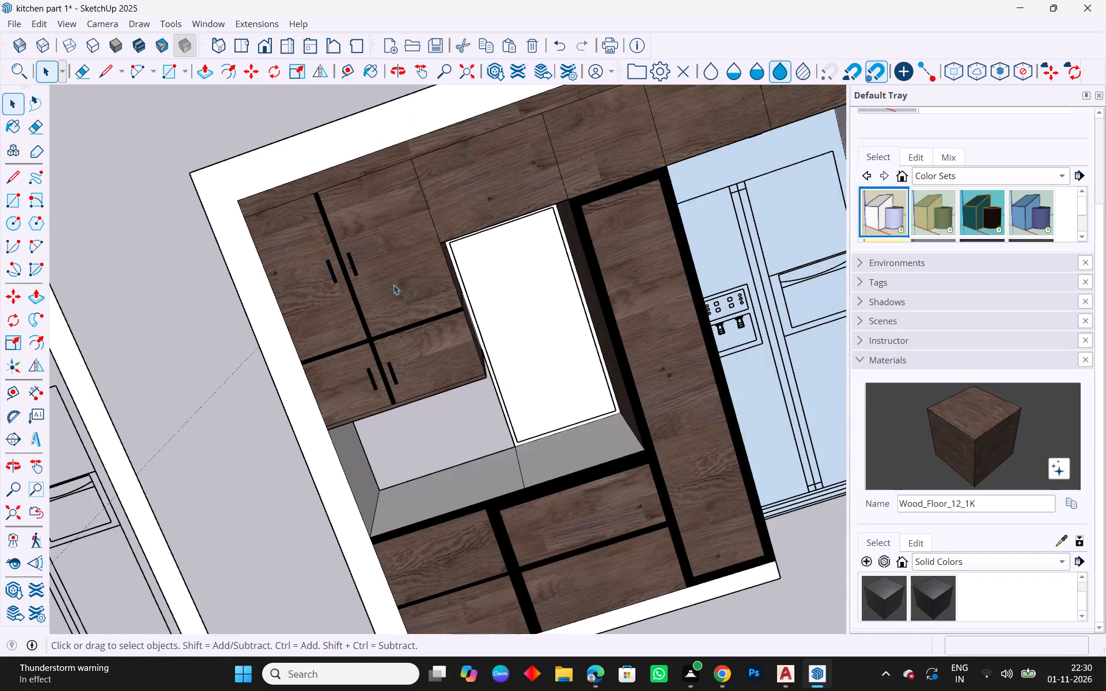
scroll(393, 284, down, 2)
scroll(657, 381, up, 2)
key(ctrl+v)
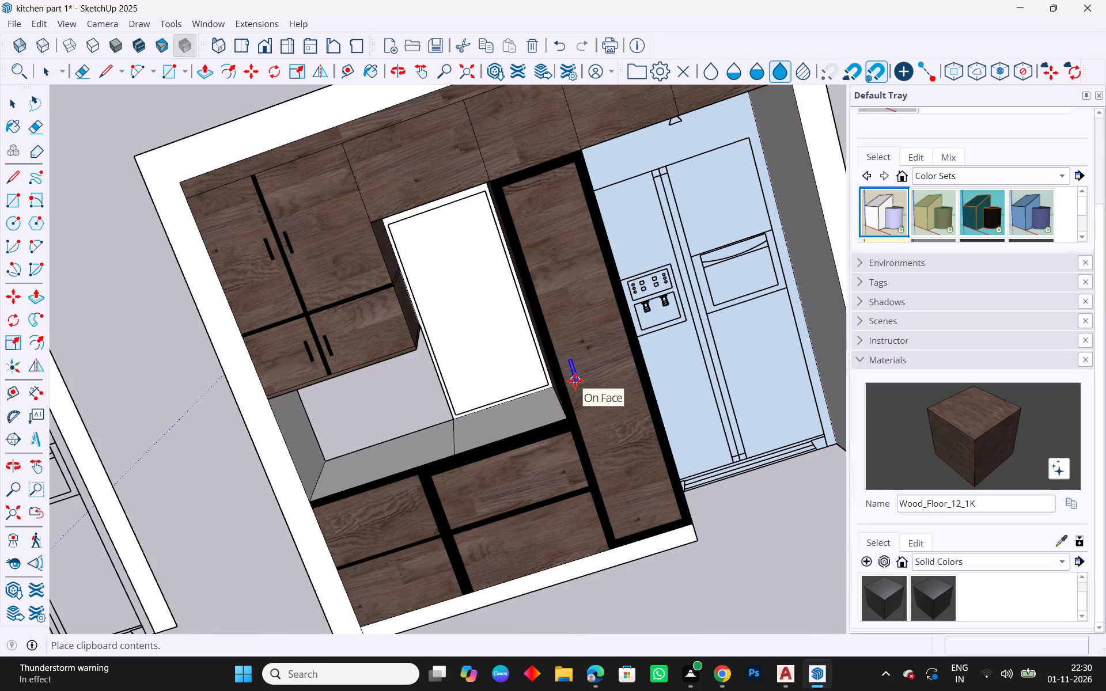
scroll(539, 214, up, 3)
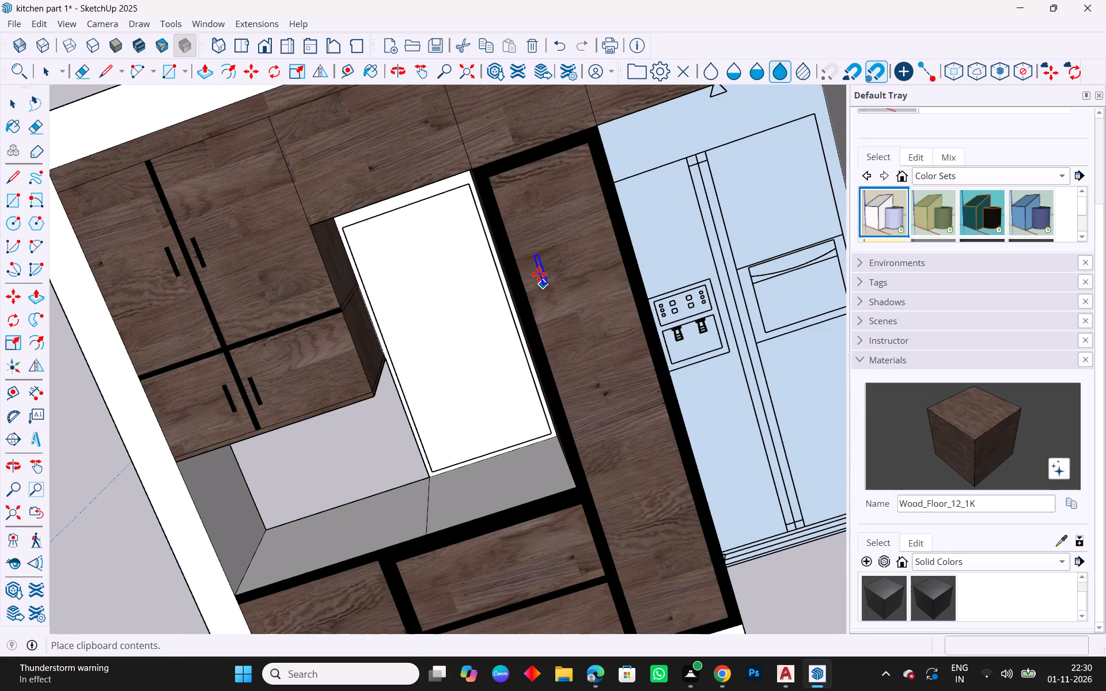
scroll(594, 329, down, 1)
scroll(589, 460, up, 2)
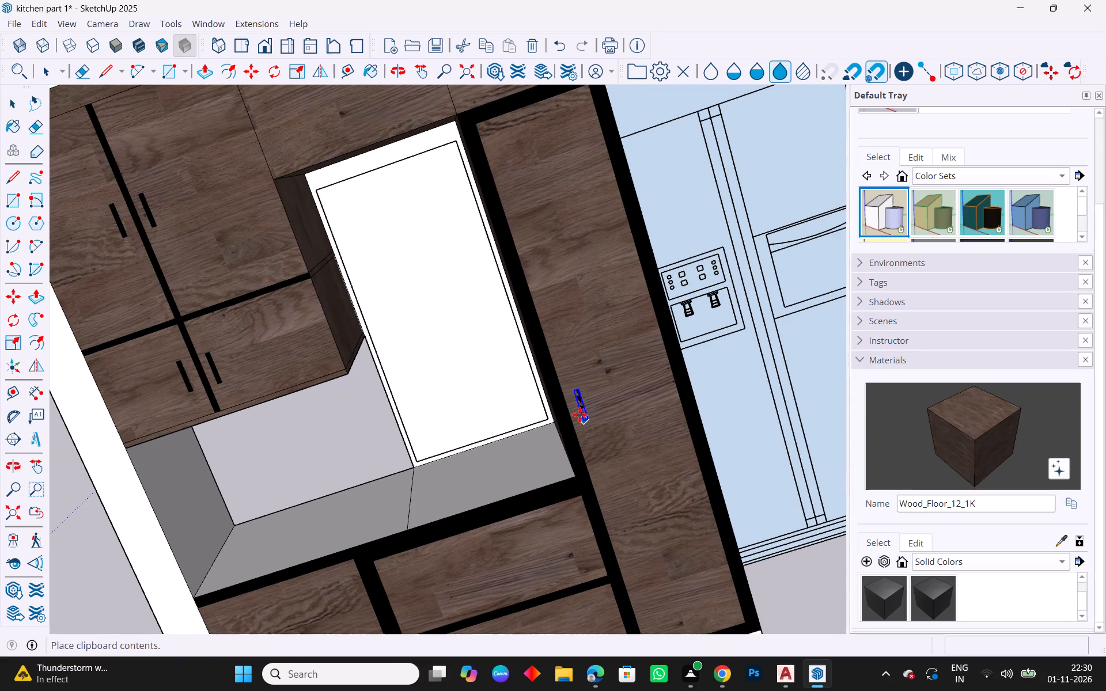
scroll(578, 408, up, 4)
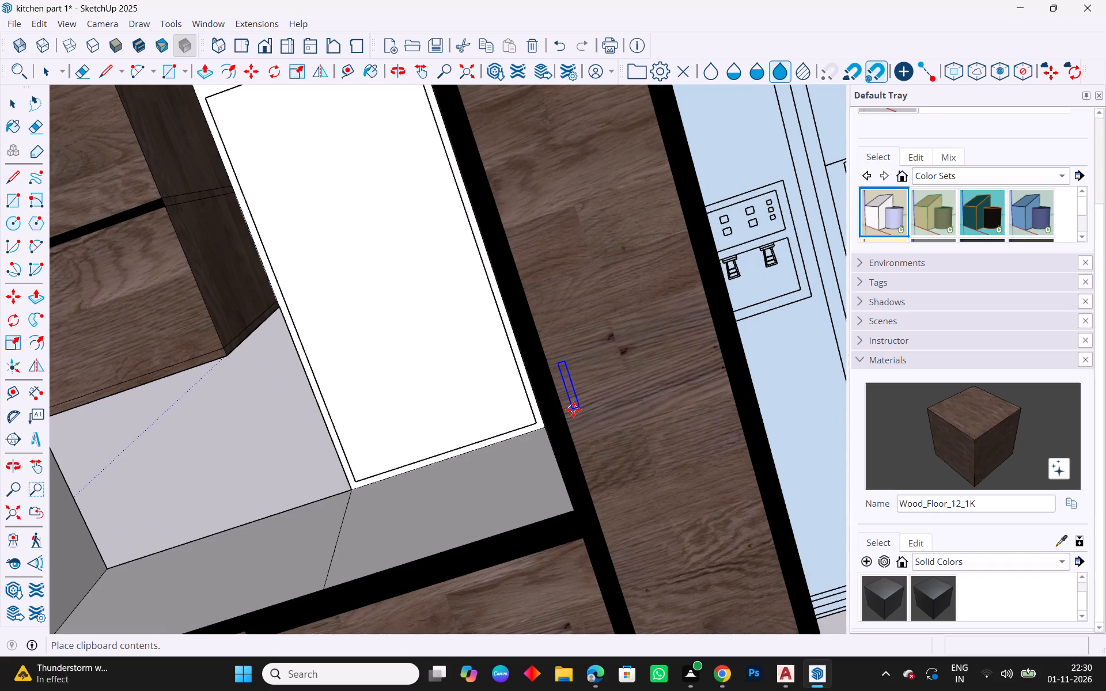
click(573, 409)
key(Escape)
key(space)
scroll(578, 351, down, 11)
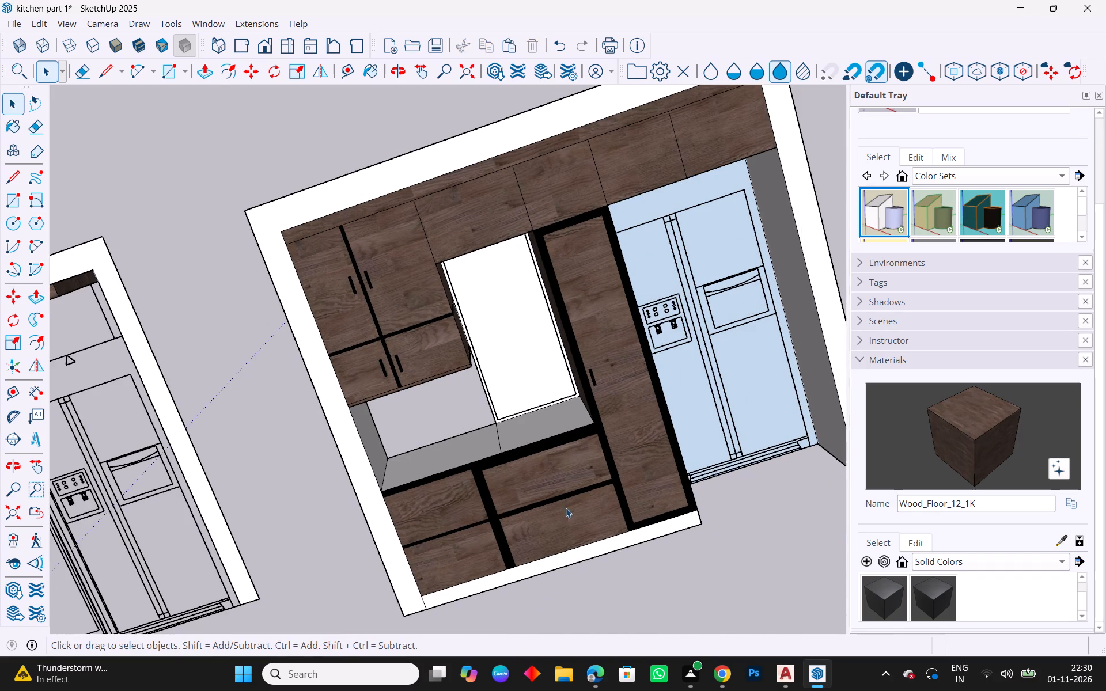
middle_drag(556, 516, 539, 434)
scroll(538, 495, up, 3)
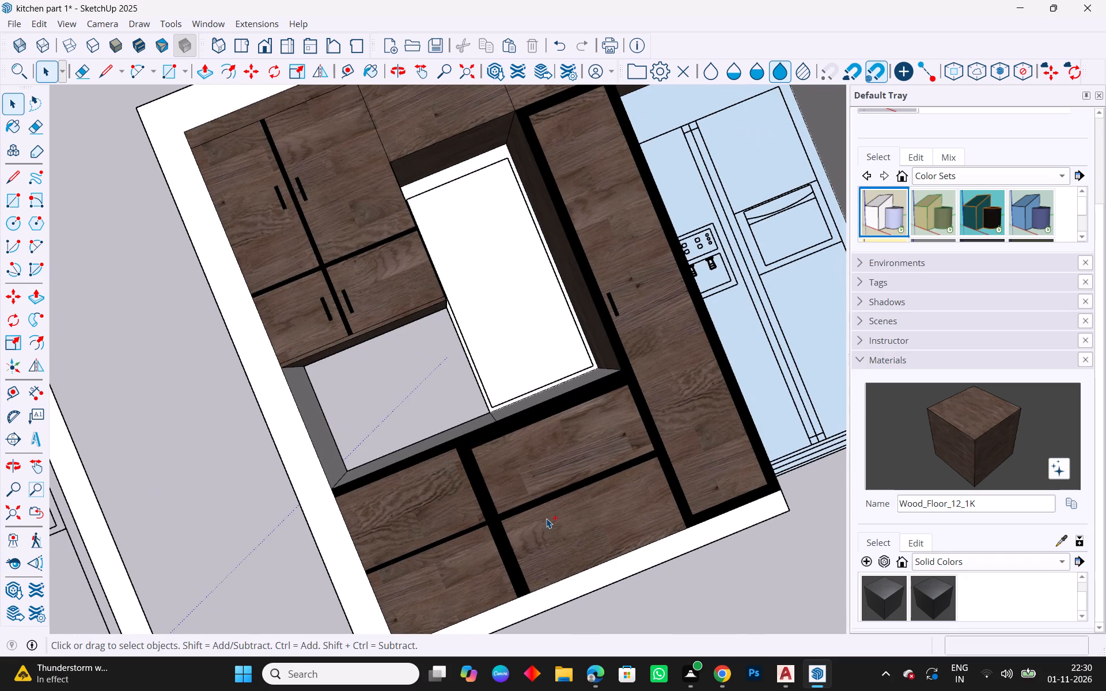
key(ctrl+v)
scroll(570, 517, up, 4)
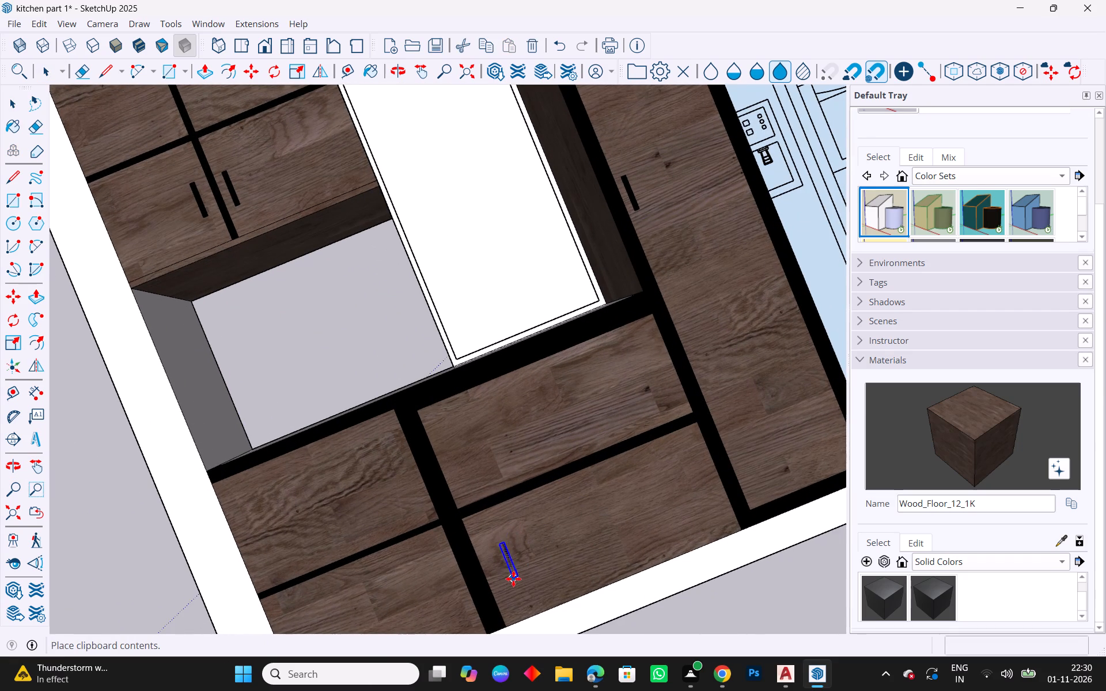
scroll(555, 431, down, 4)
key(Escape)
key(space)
Copy the black handle from the upper cabinet's right door onto the lower drawer front beside the tall panel.
scroll(480, 380, down, 3)
middle_drag(634, 519, 498, 491)
scroll(499, 473, up, 2)
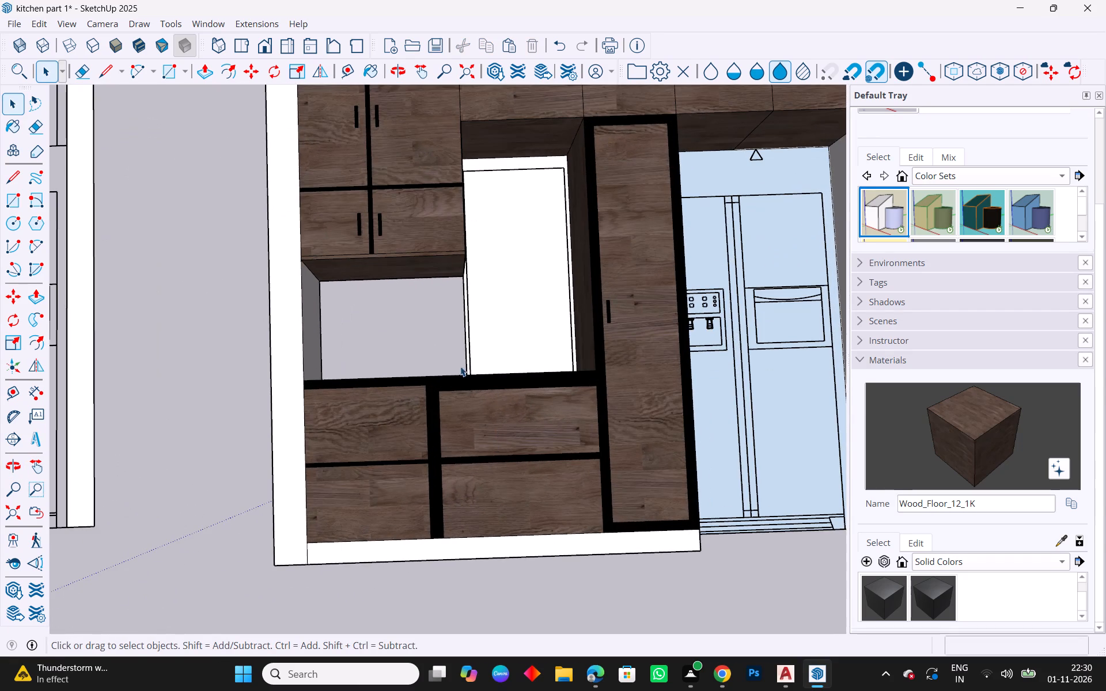
scroll(510, 330, down, 4)
scroll(425, 180, up, 8)
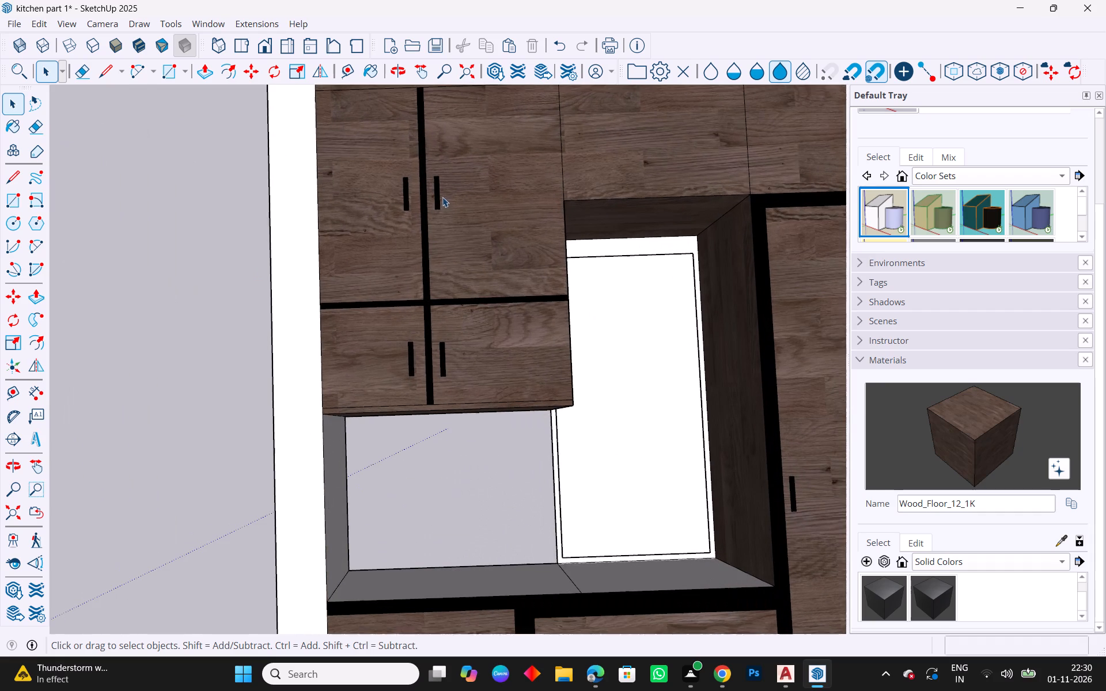
click(440, 204)
scroll(426, 171, up, 5)
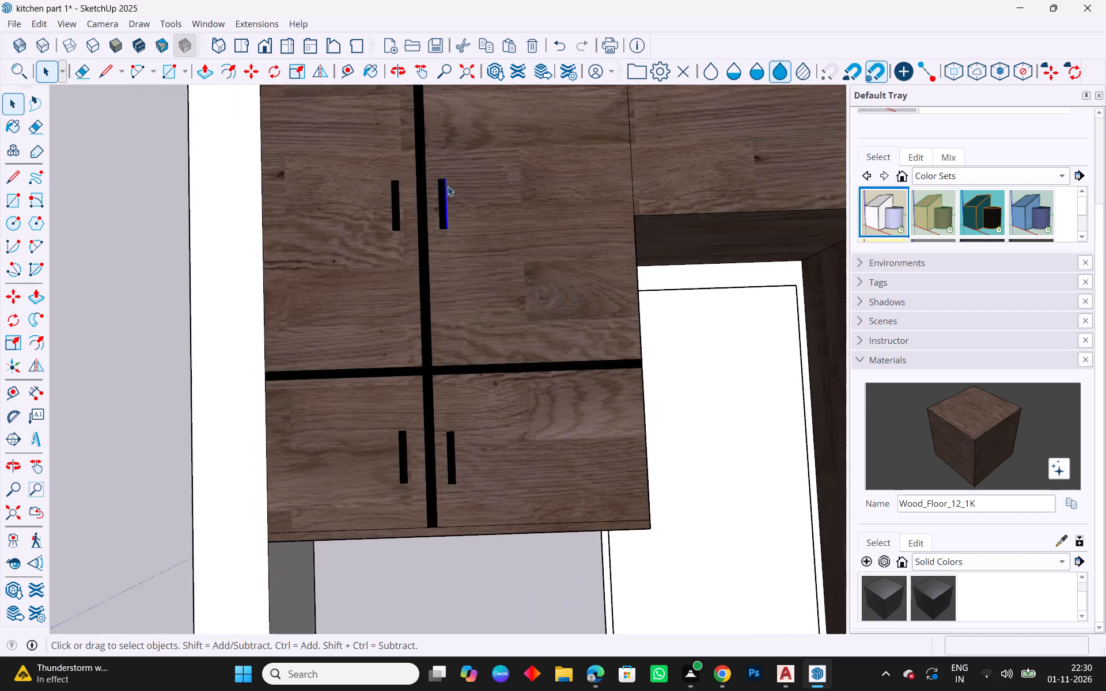
scroll(448, 186, up, 3)
click(440, 208)
key(ctrl+c)
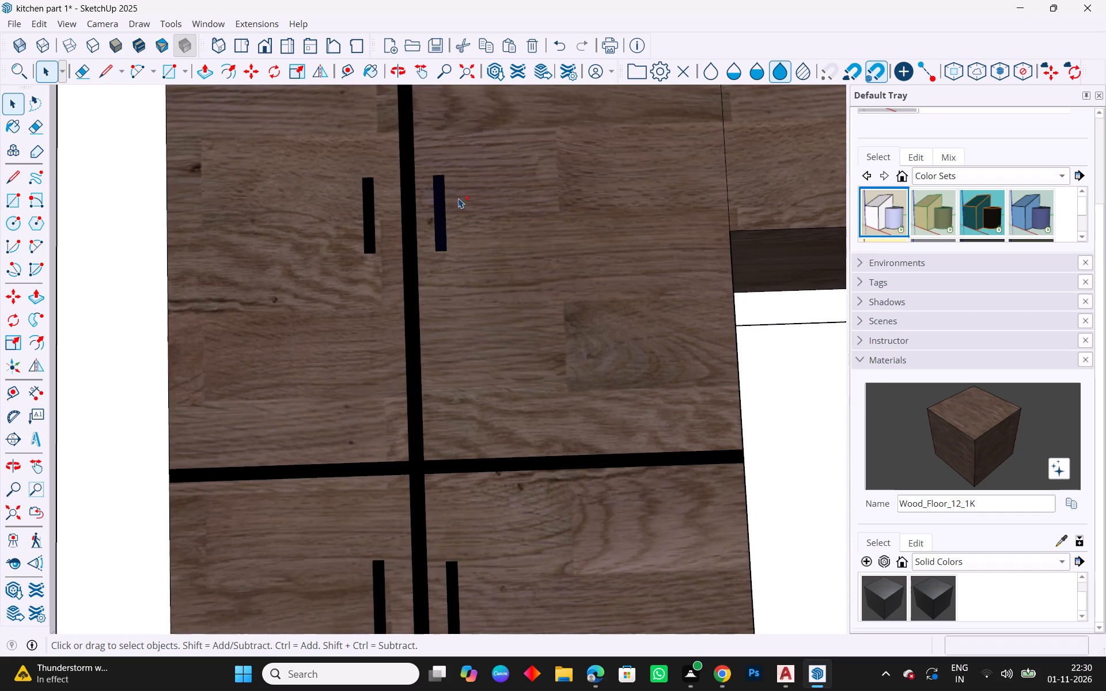
ctrl+scroll(536, 173, down, 17)
scroll(584, 483, up, 9)
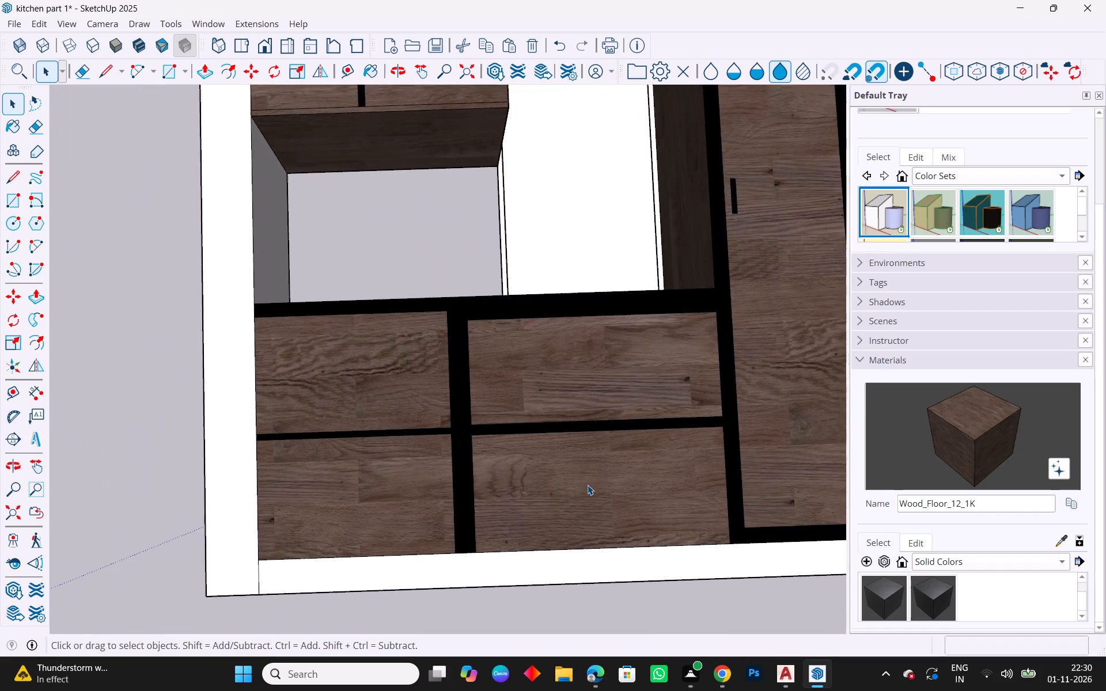
key(ctrl+v)
click(575, 485)
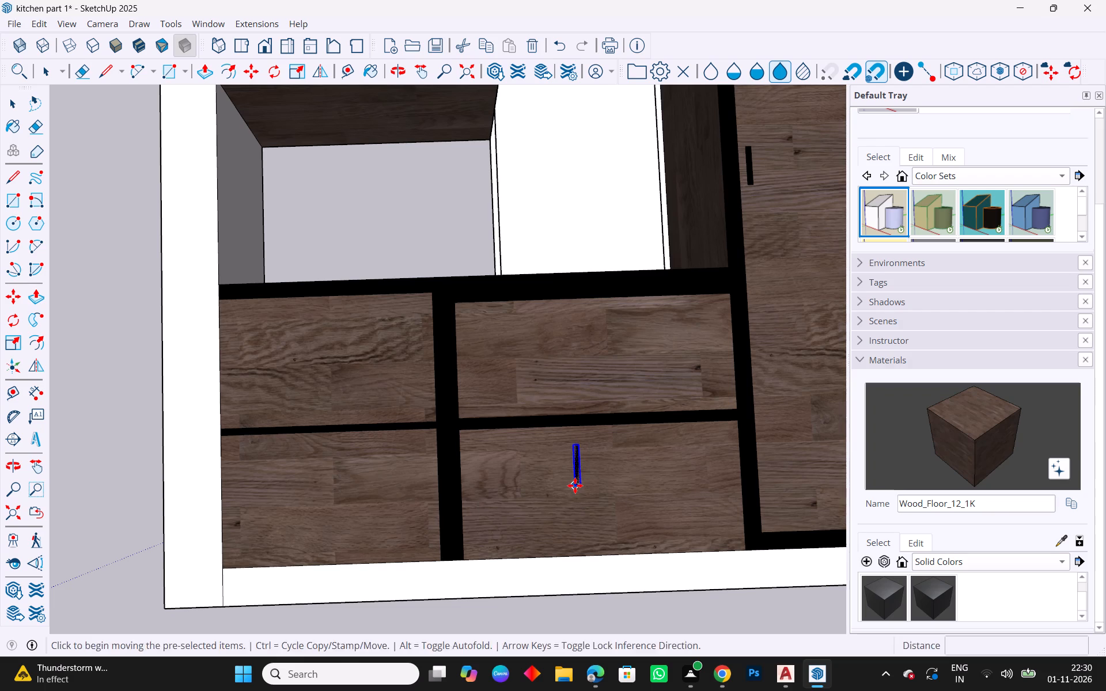
key(Escape)
key(space)
Rotate the pasted drawer handle 90 degrees about its bottom corner so it lies horizontally.
scroll(582, 480, up, 5)
click(574, 478)
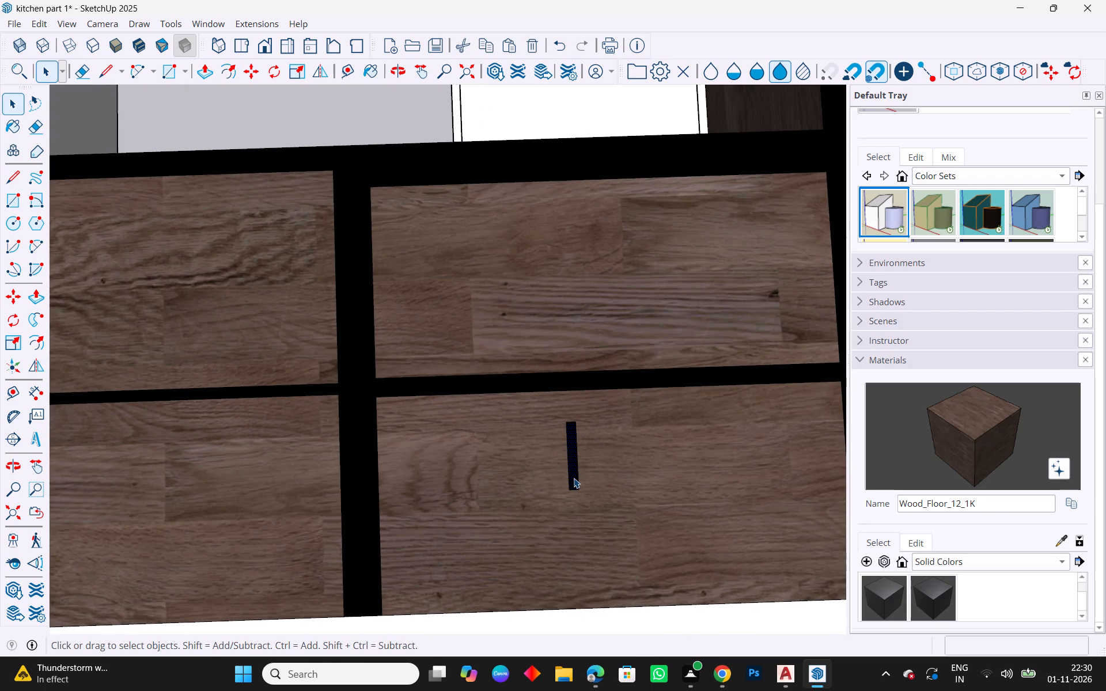
text(ro)
key(Escape)
key(space)
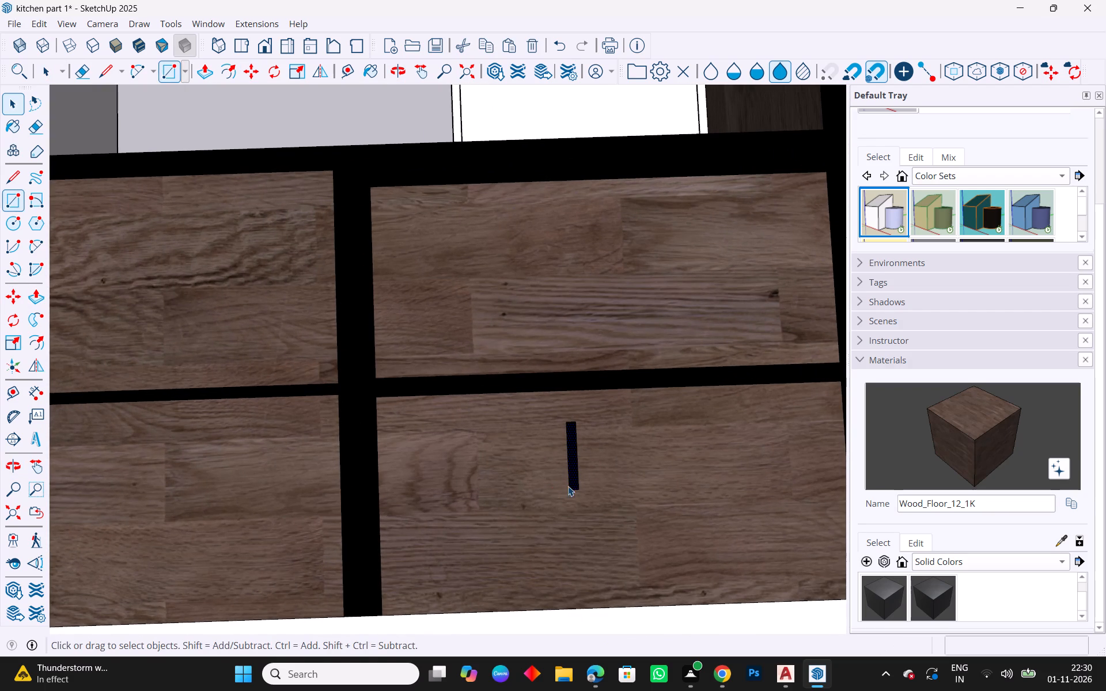
key(Escape)
click(13, 322)
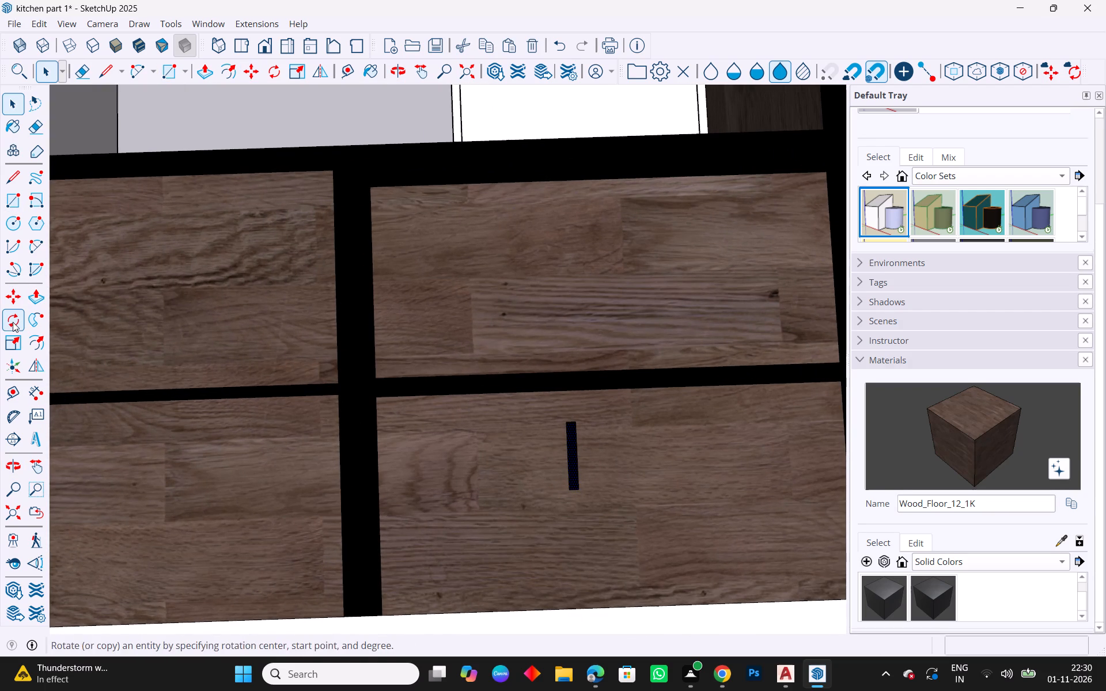
scroll(653, 521, up, 4)
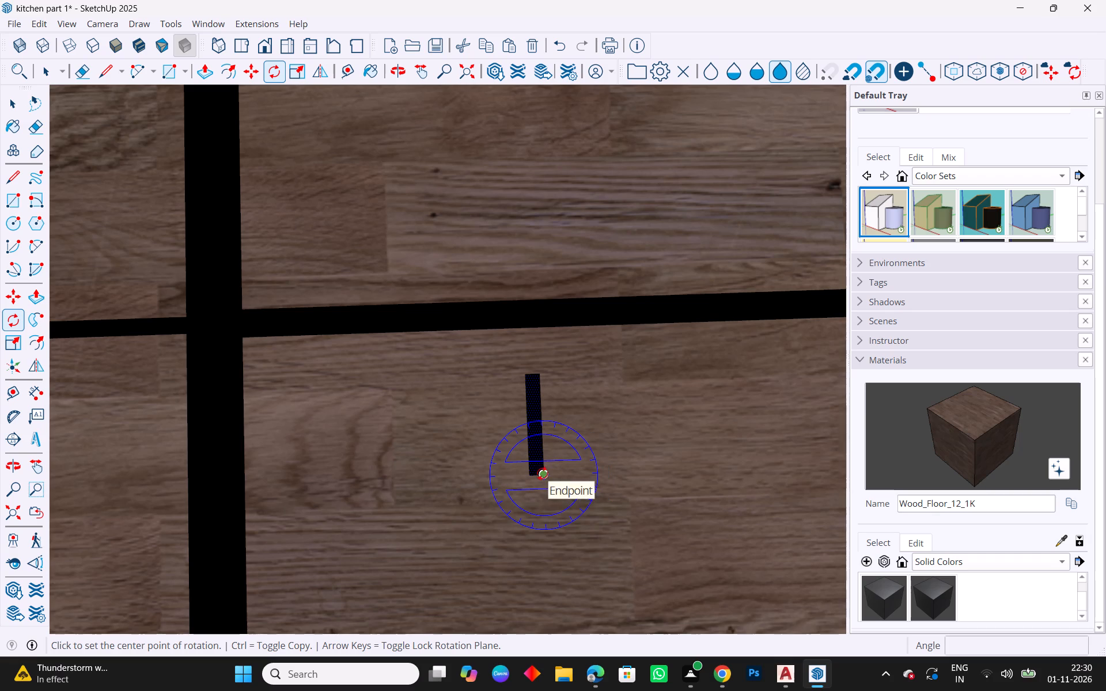
click(543, 474)
click(541, 426)
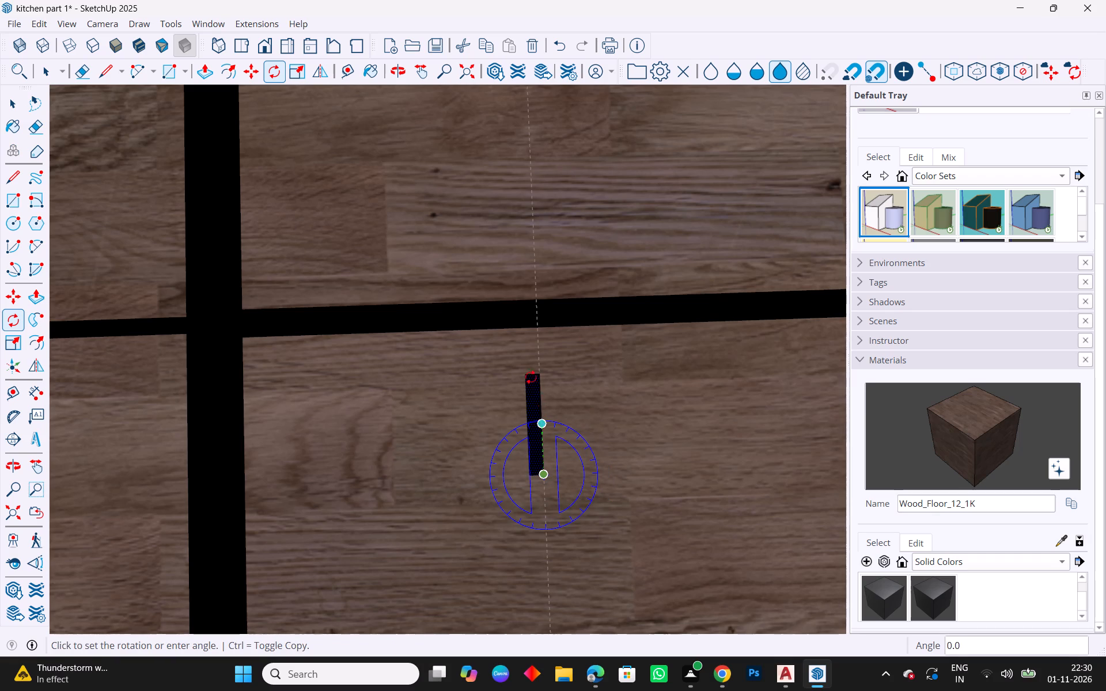
click(387, 484)
key(Escape)
key(space)
scroll(521, 482, down, 7)
key(Escape)
Move the horizontal handle about 0.14 m toward the centre of the lower drawer front beside the tall panel.
scroll(501, 495, up, 4)
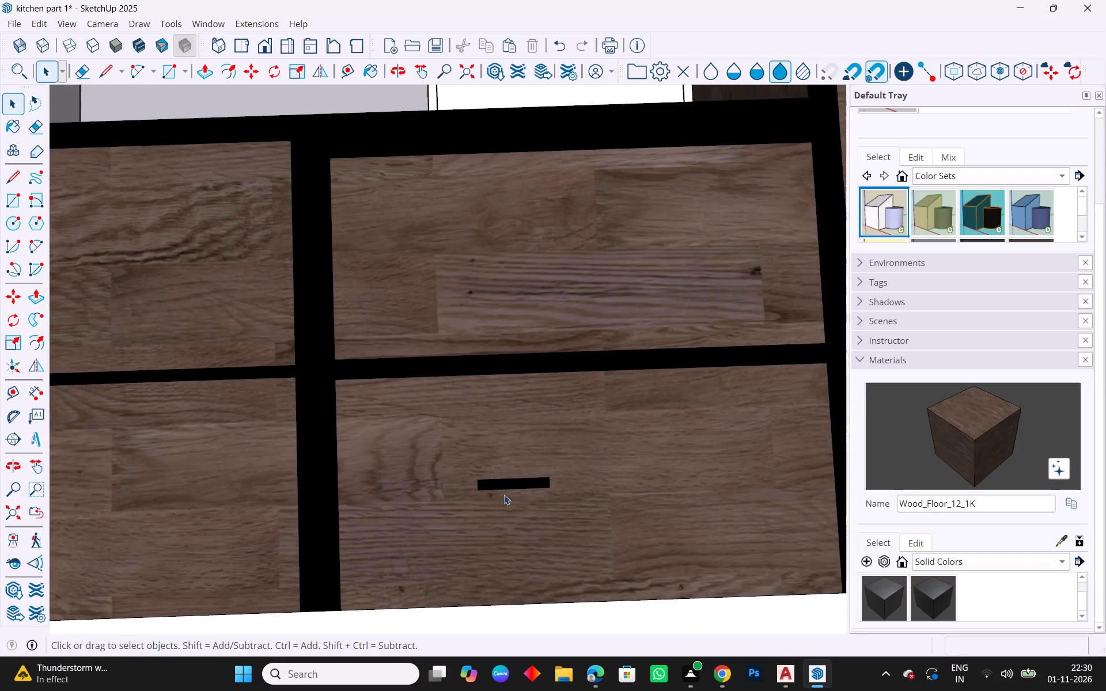
click(516, 490)
click(517, 485)
key(m)
click(517, 485)
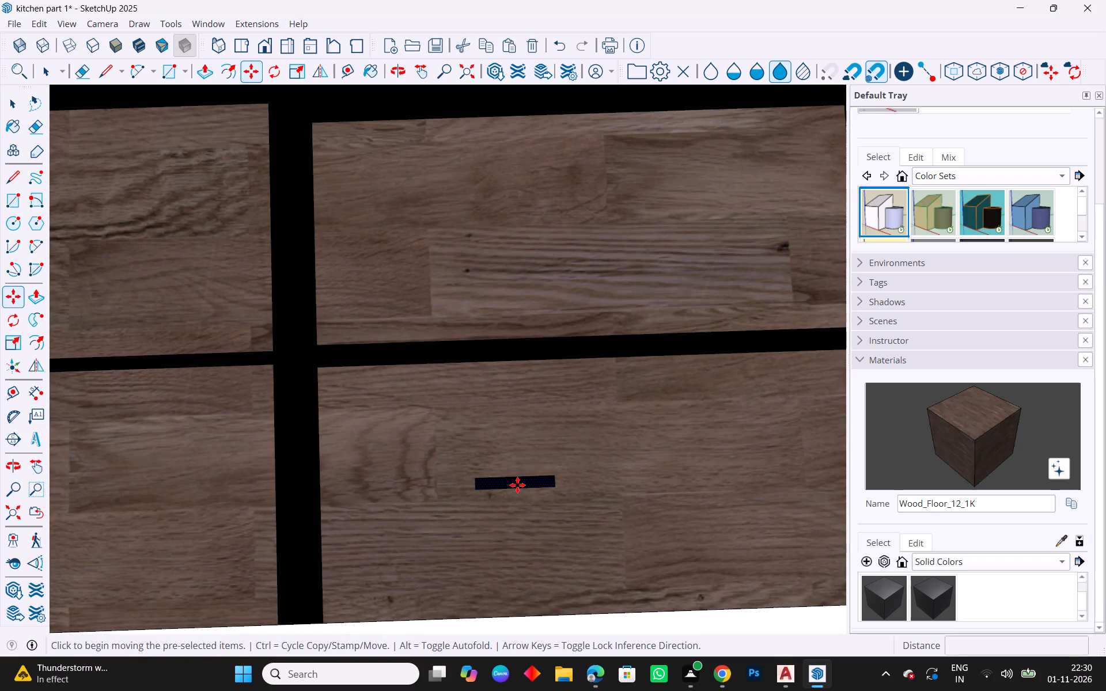
scroll(656, 455, down, 3)
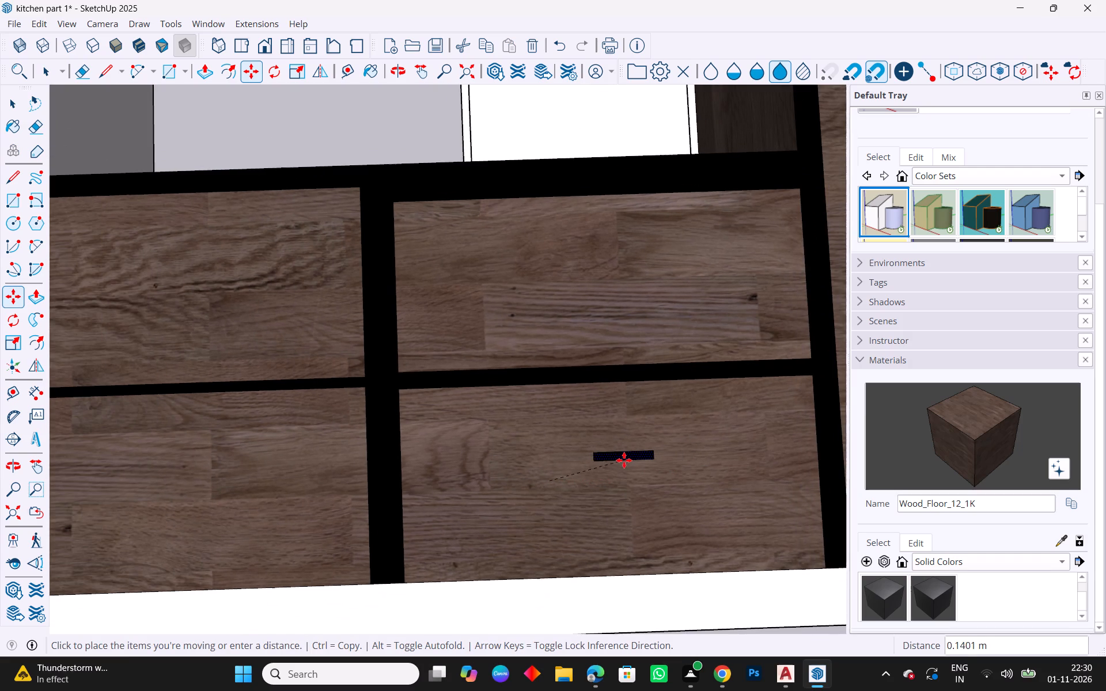
click(623, 465)
key(Escape)
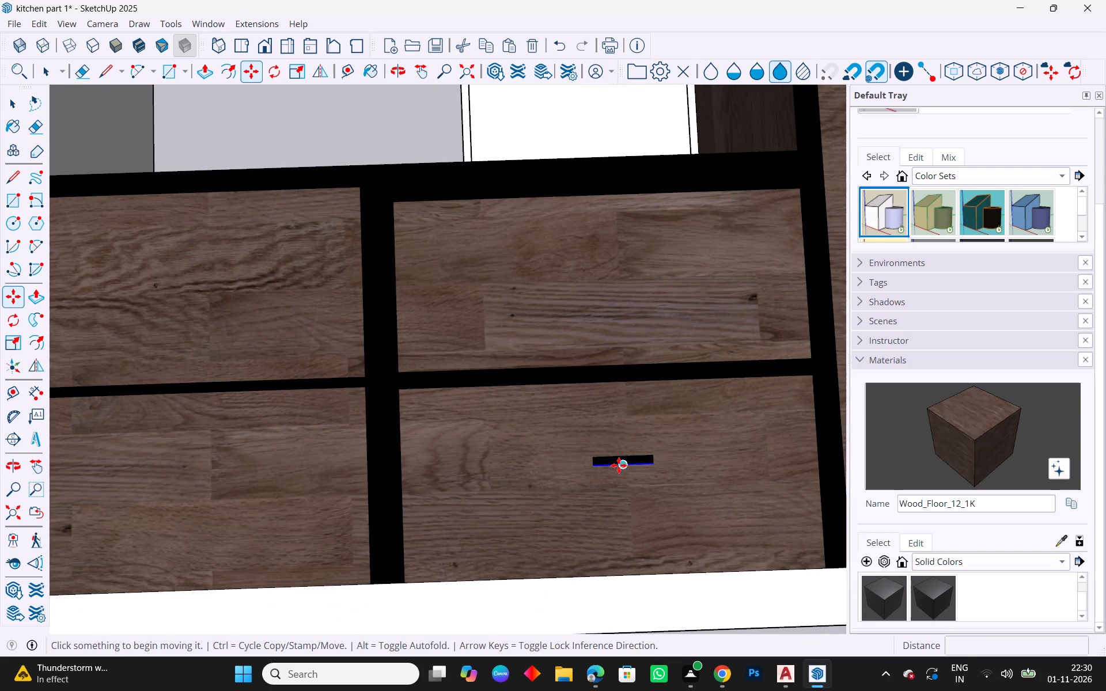
key(Escape)
key(space)
Copy the horizontal handle onto the centres of the other three drawer fronts in the lower cabinets.
click(613, 462)
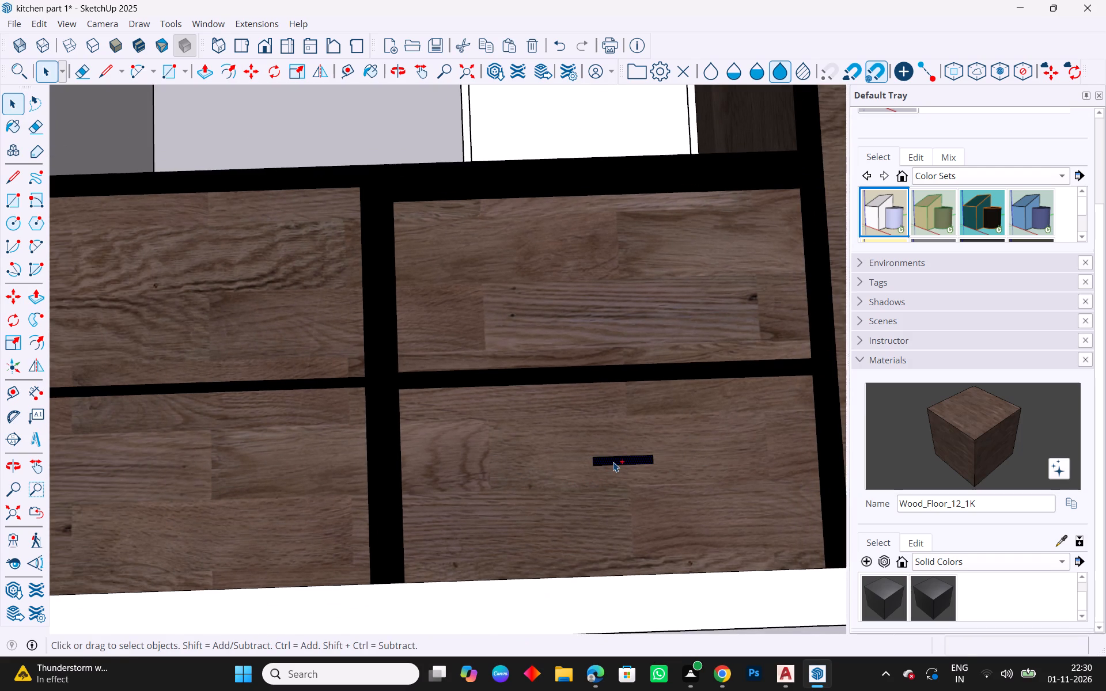
key(ctrl+c)
key(ctrl+v)
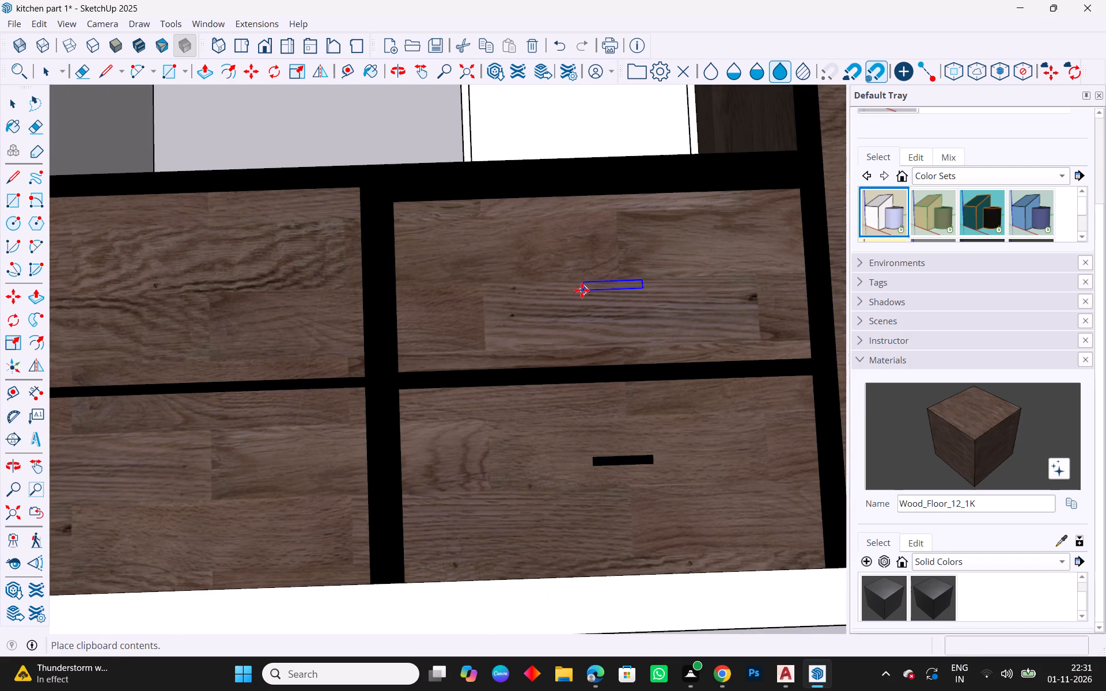
click(589, 284)
scroll(502, 344, down, 3)
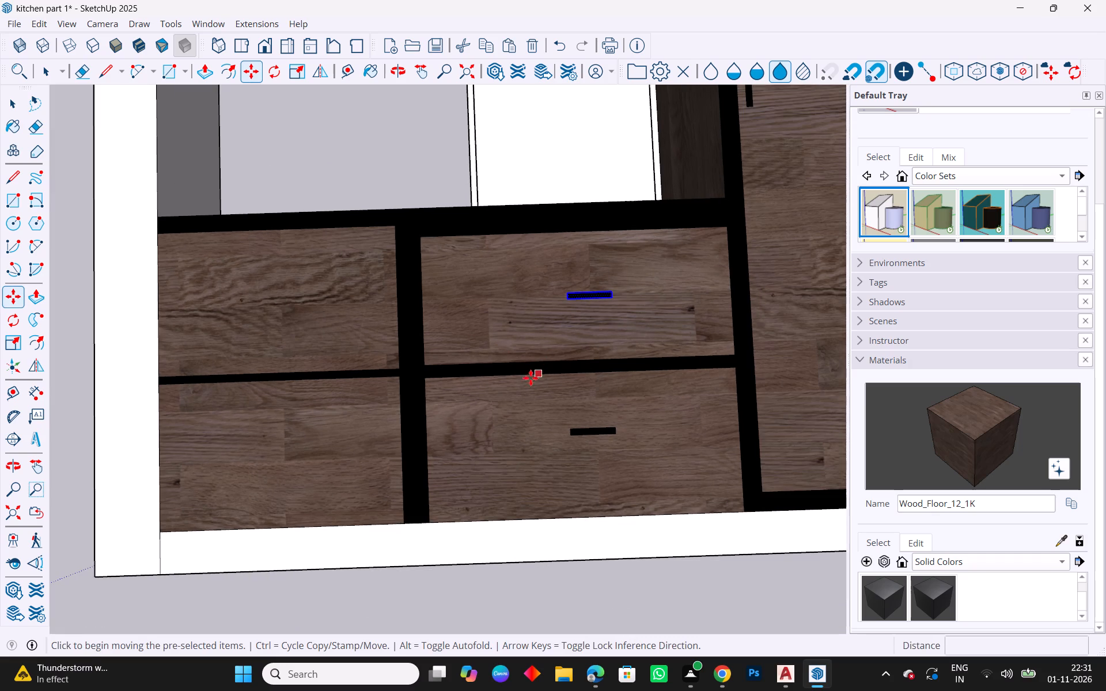
key(ctrl+v)
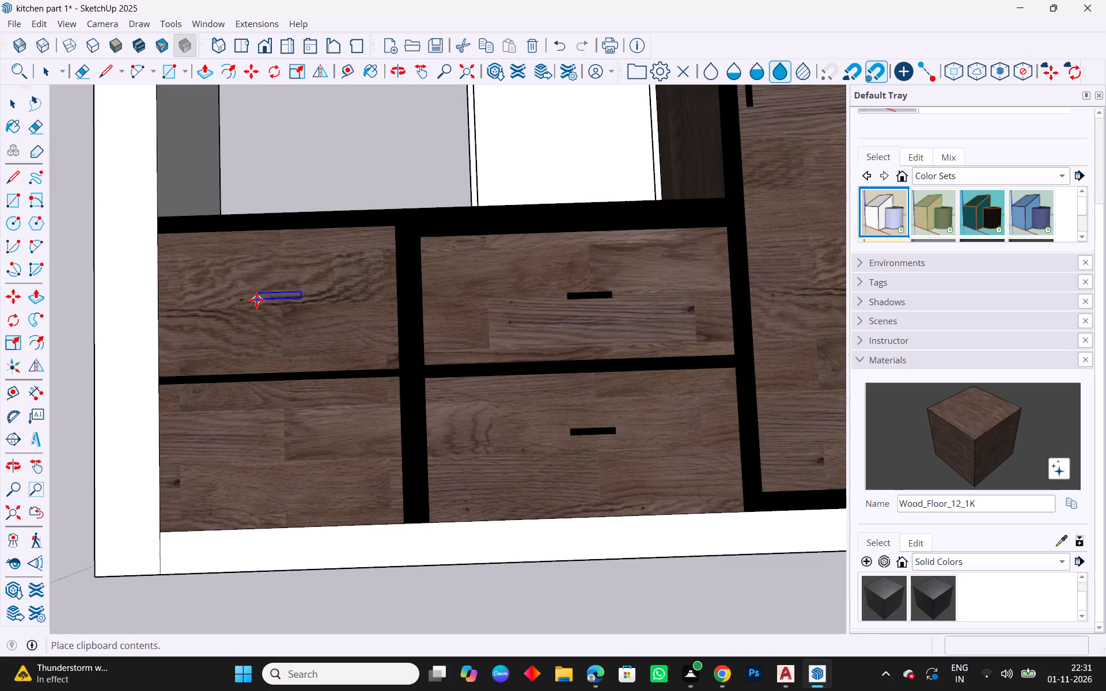
click(252, 303)
key(ctrl+v)
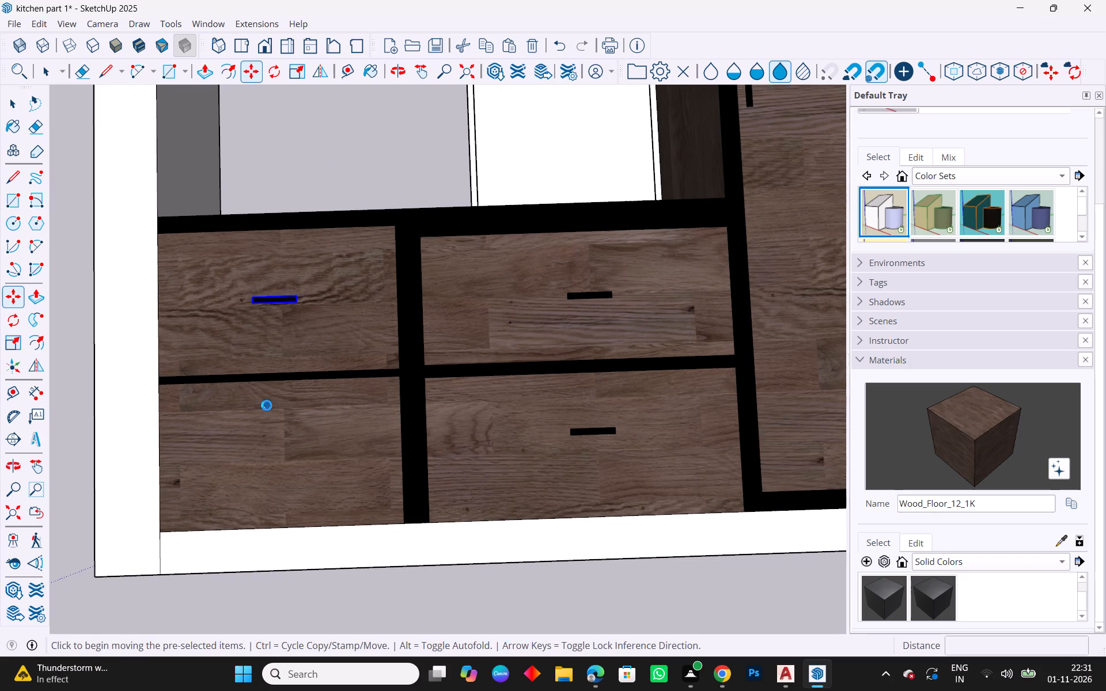
click(265, 466)
scroll(367, 338, down, 6)
key(Escape)
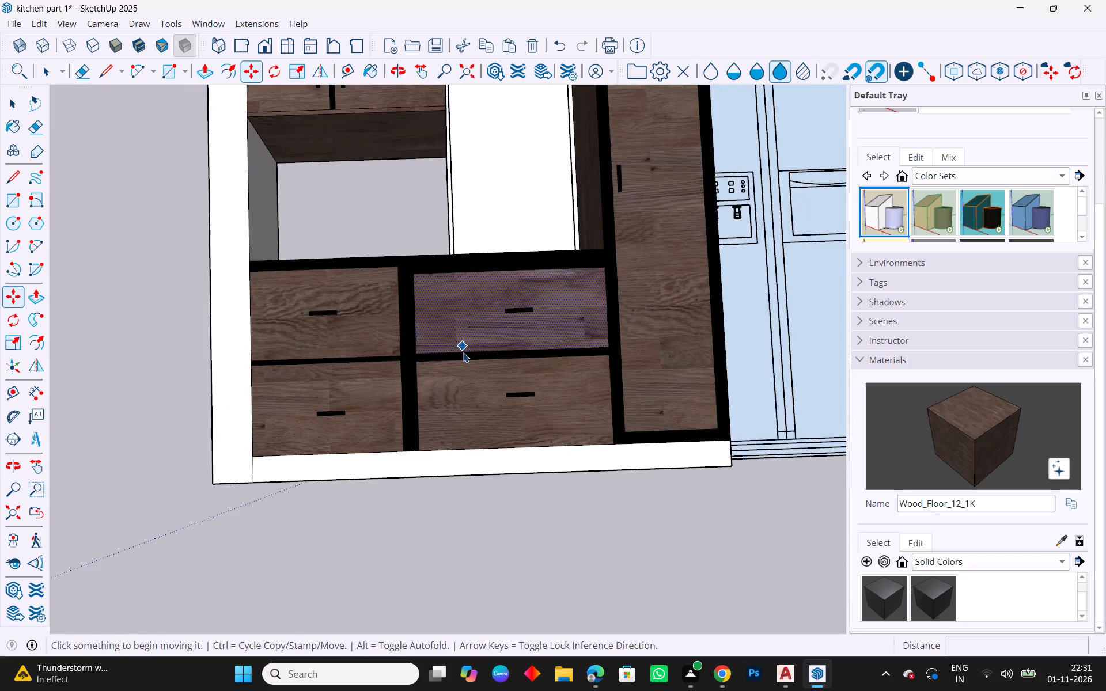
key(space)
scroll(463, 352, down, 2)
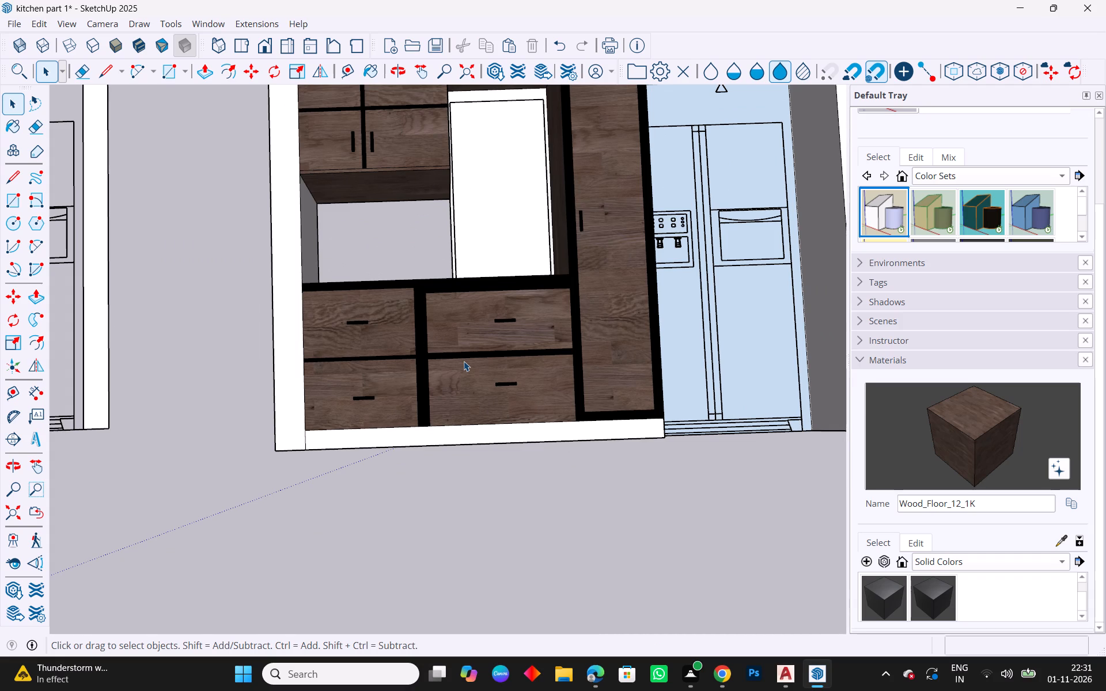
Copy the black handle from the tall upper cabinet's right door onto the overhead fronts above the window opening and the tall panel.
scroll(441, 263, down, 4)
middle_drag(610, 267, 616, 420)
scroll(560, 379, down, 3)
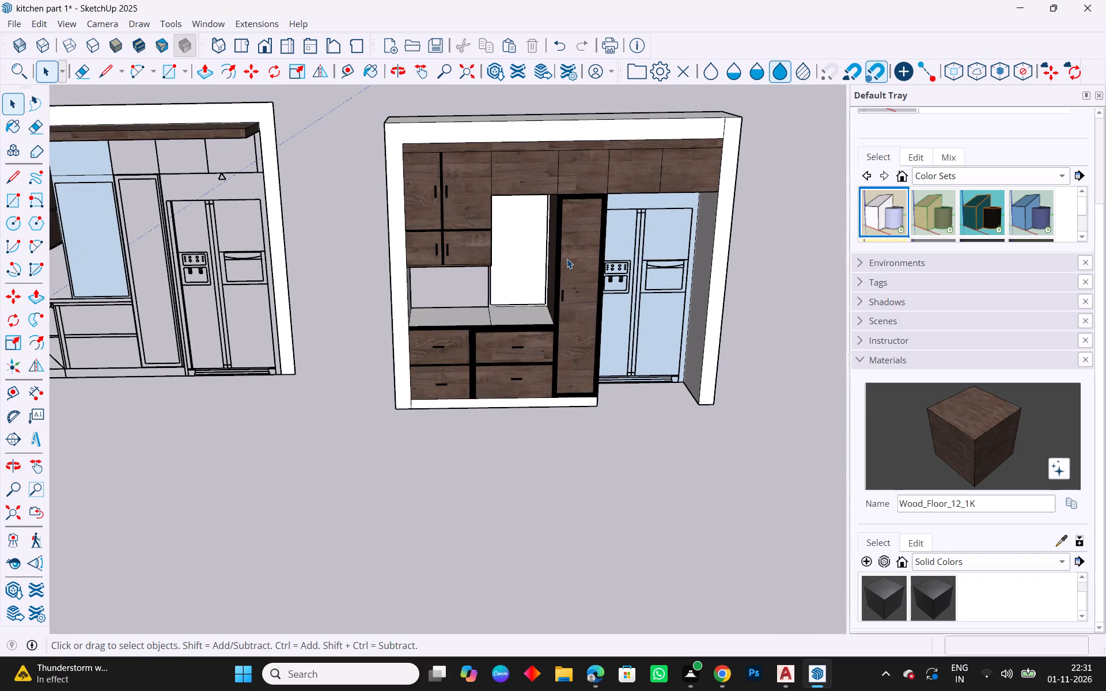
scroll(506, 196, up, 5)
scroll(391, 204, up, 7)
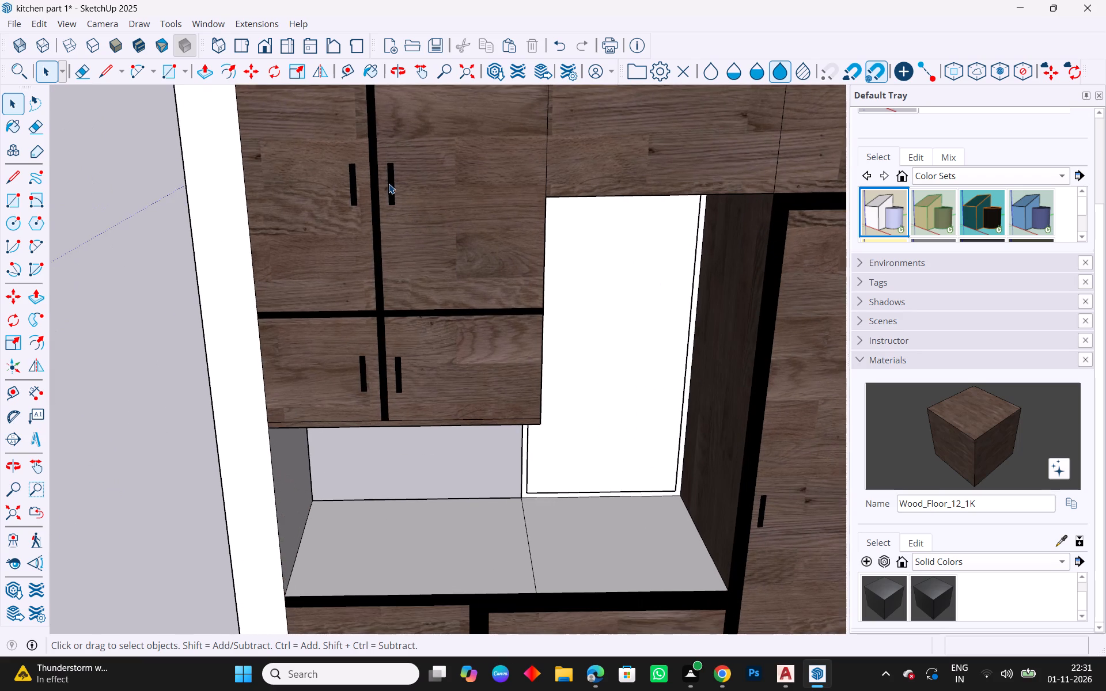
scroll(392, 192, up, 4)
click(392, 192)
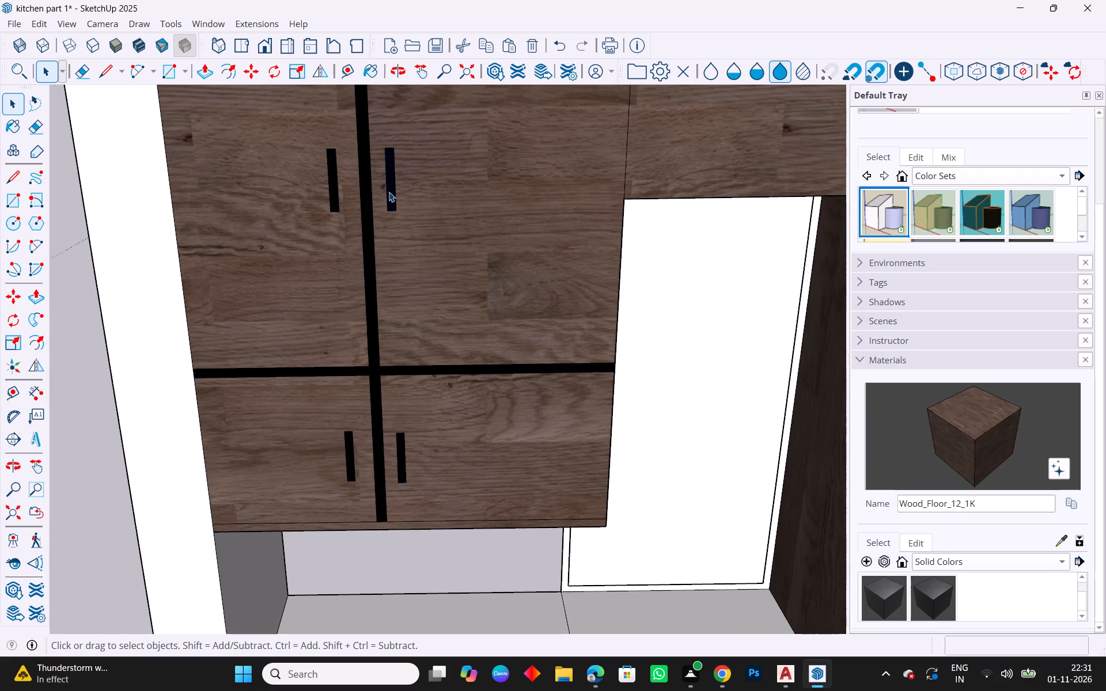
key(ctrl+c)
ctrl+scroll(395, 204, down, 5)
scroll(491, 202, down, 5)
scroll(632, 162, up, 3)
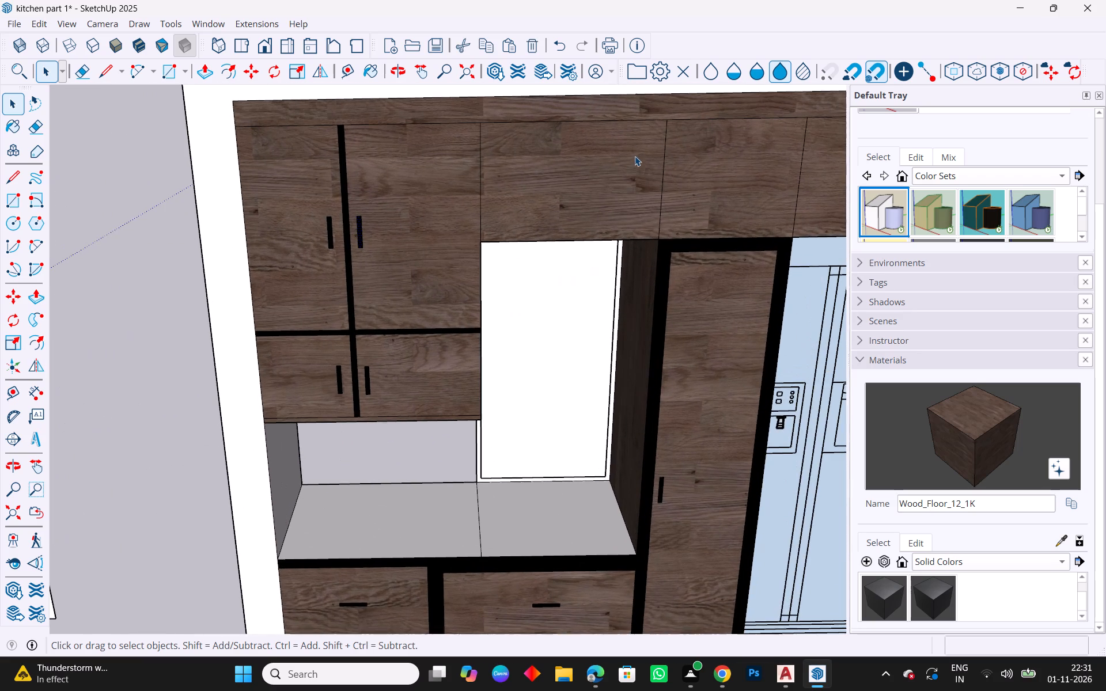
key(ctrl+v)
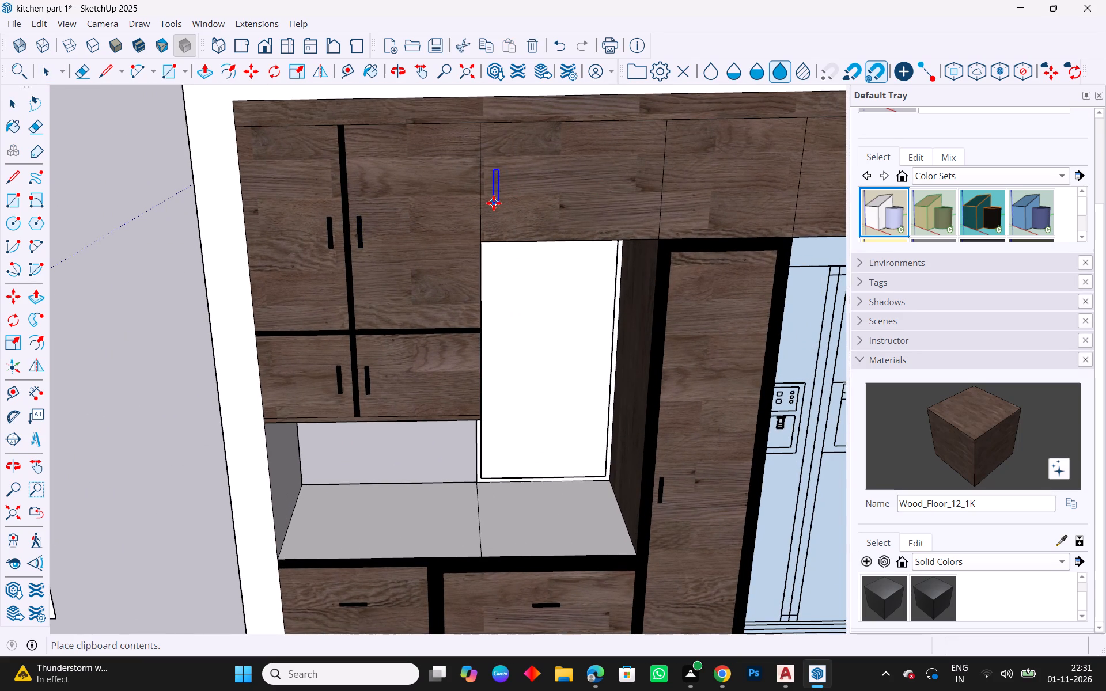
click(494, 203)
key(ctrl+v)
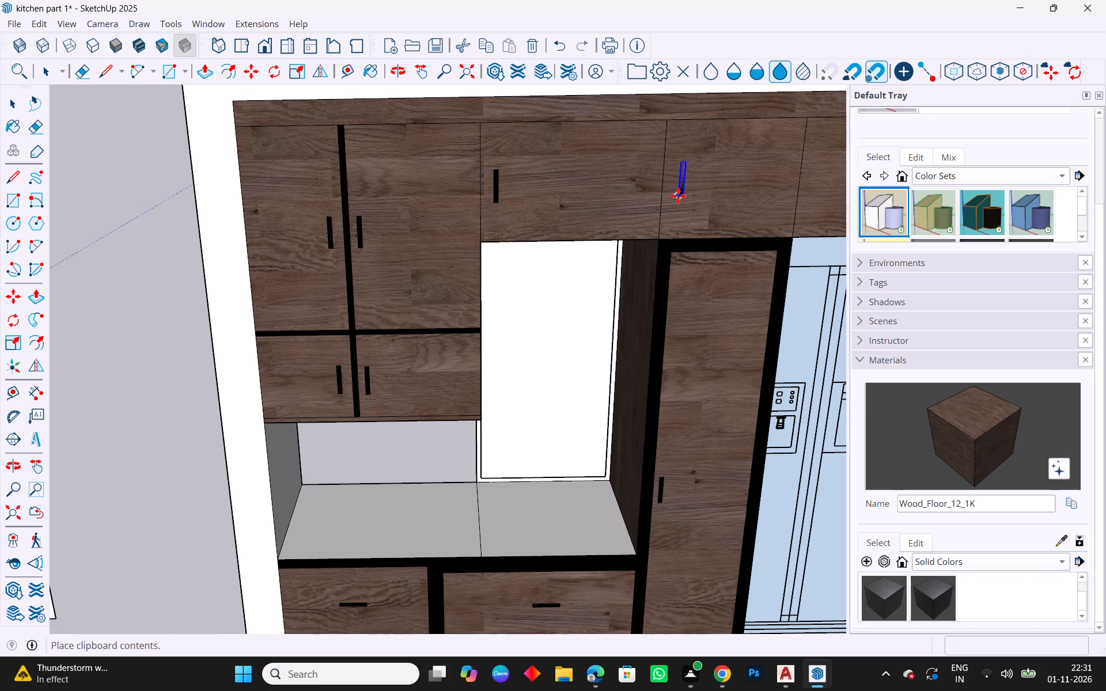
click(673, 196)
Copy the same vertical black handle onto the two overhead cabinet fronts above the refrigerator.
scroll(576, 221, down, 4)
scroll(776, 206, up, 3)
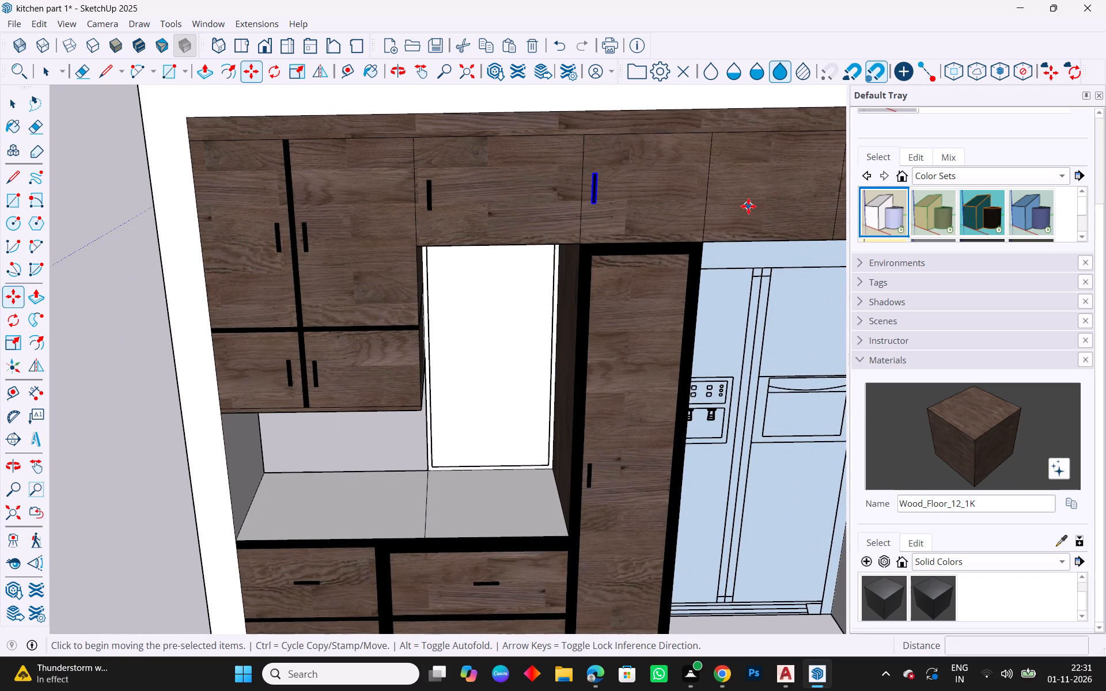
key(ctrl+v)
click(717, 203)
scroll(605, 206, down, 3)
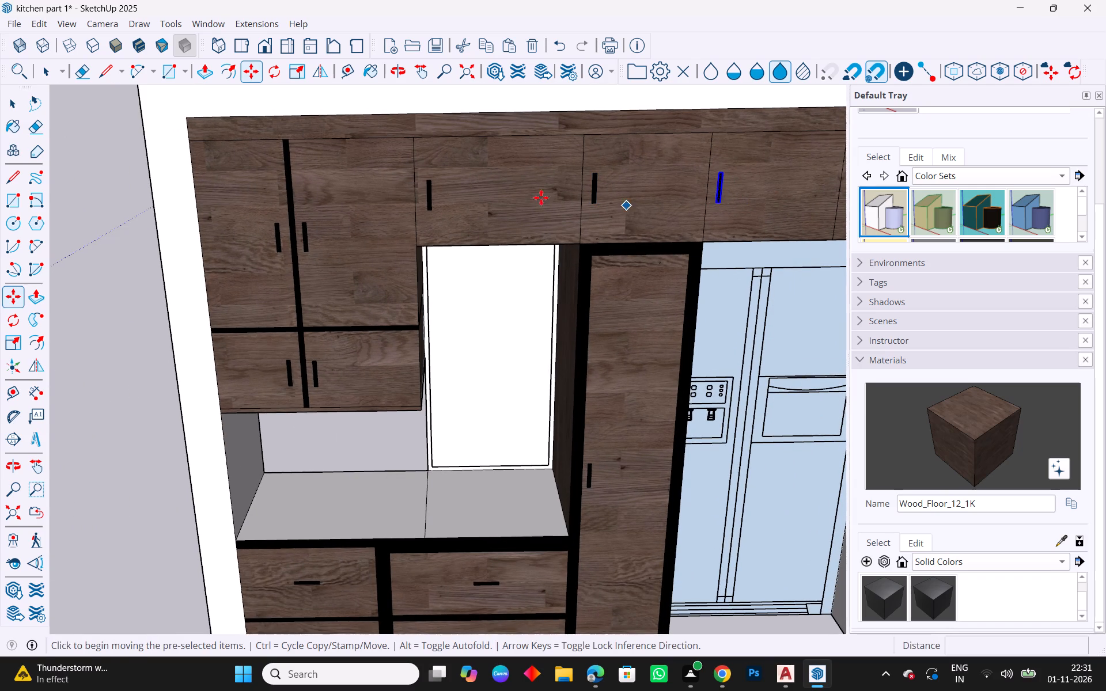
scroll(541, 198, down, 2)
scroll(573, 130, down, 4)
scroll(827, 166, up, 13)
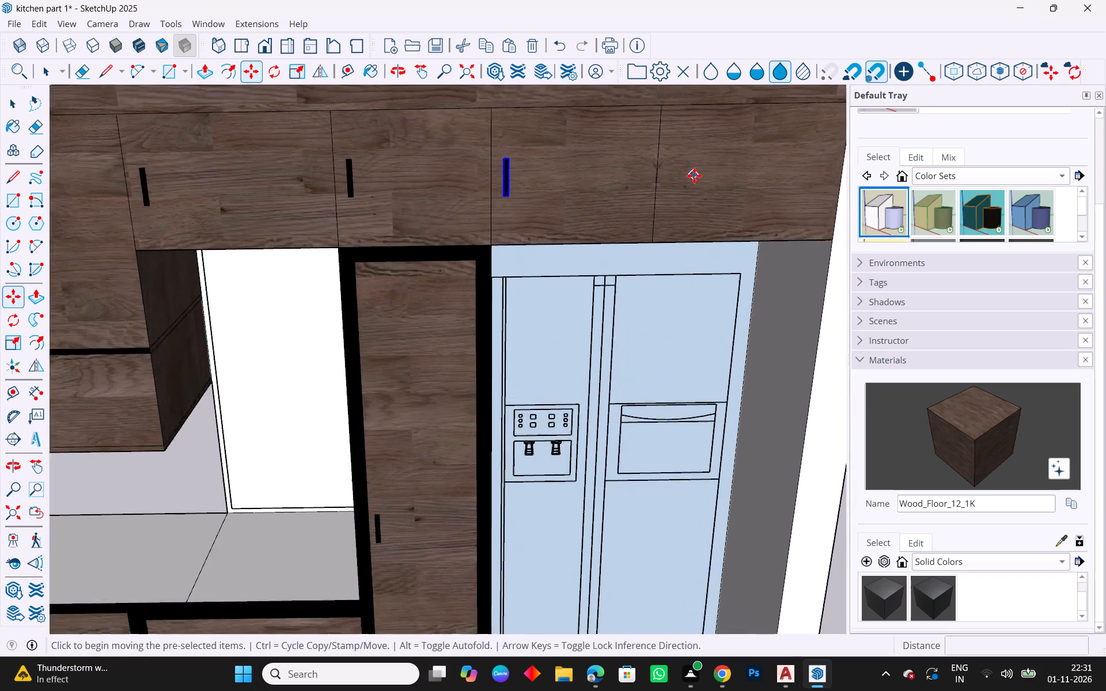
key(ctrl+v)
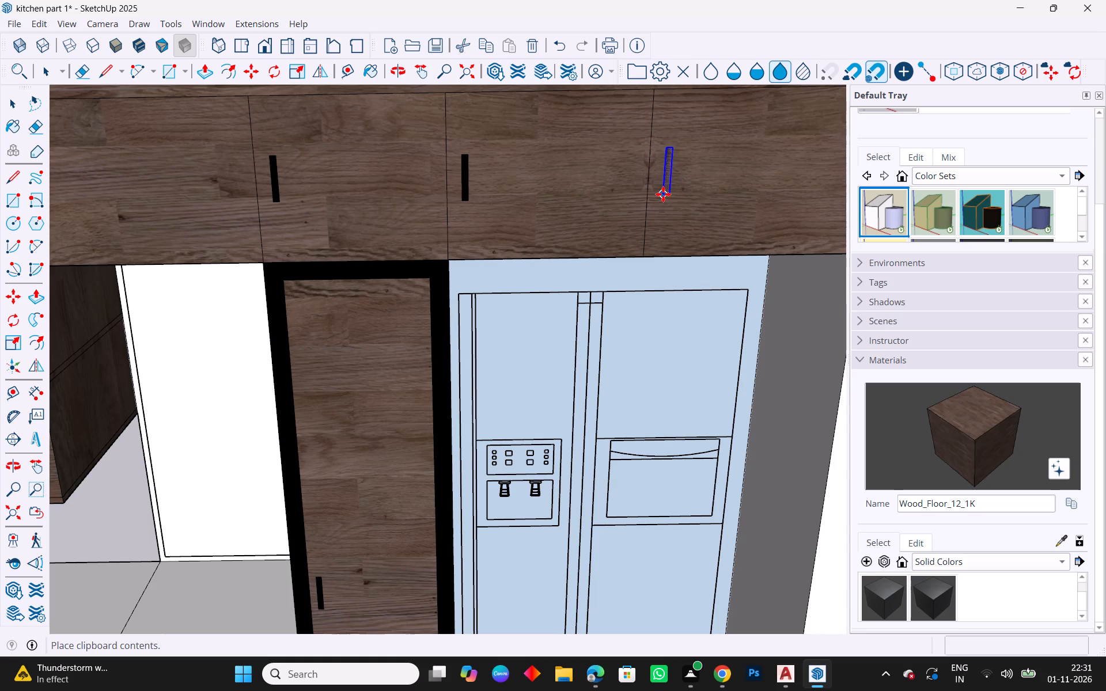
click(663, 191)
key(Escape)
key(space)
scroll(618, 184, down, 8)
key(Escape)
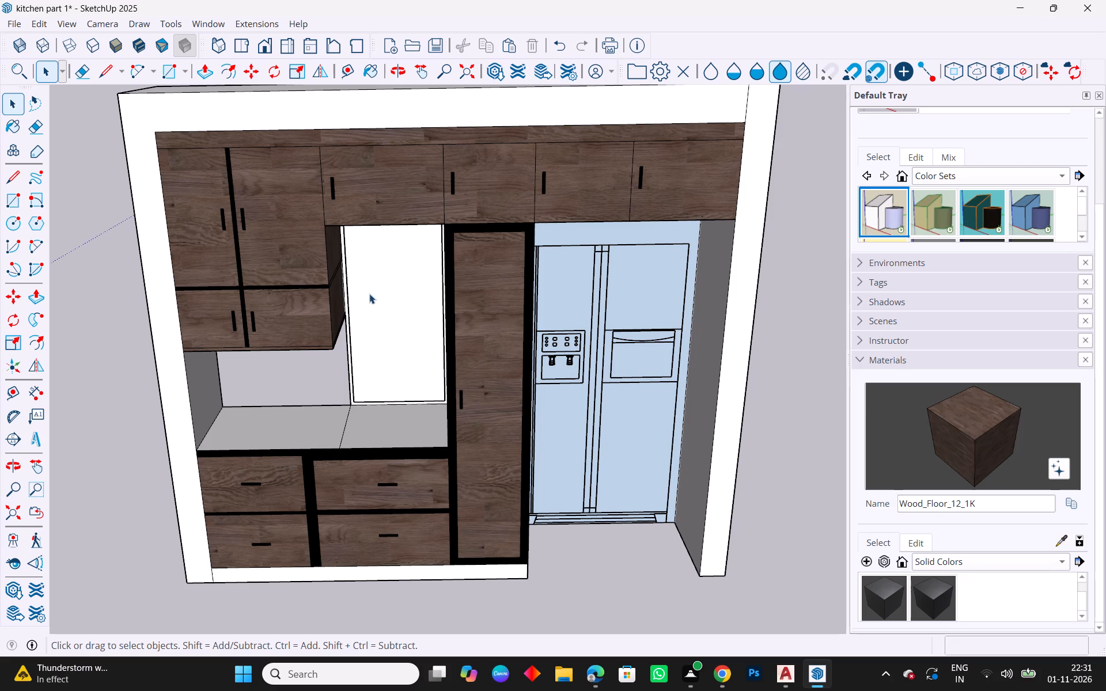
Delete the pale blue face behind the refrigerator linework.
scroll(389, 272, down, 3)
middle_drag(380, 332, 419, 236)
scroll(411, 233, down, 3)
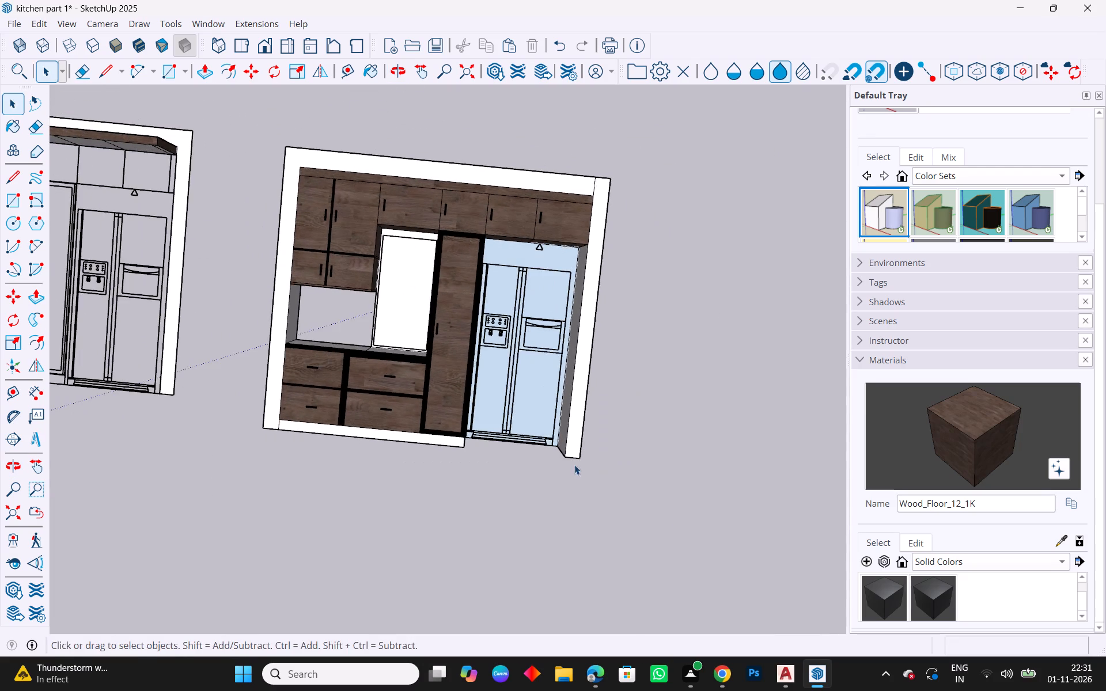
middle_drag(700, 517, 752, 439)
scroll(441, 453, up, 4)
middle_drag(608, 525, 741, 500)
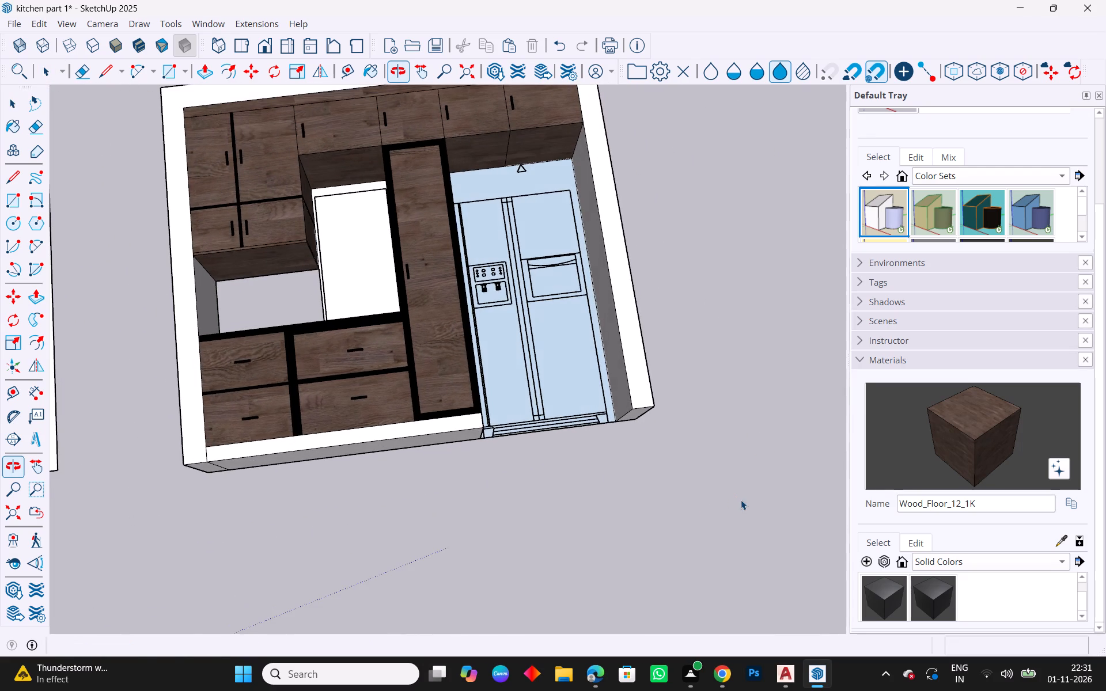
scroll(709, 458, up, 5)
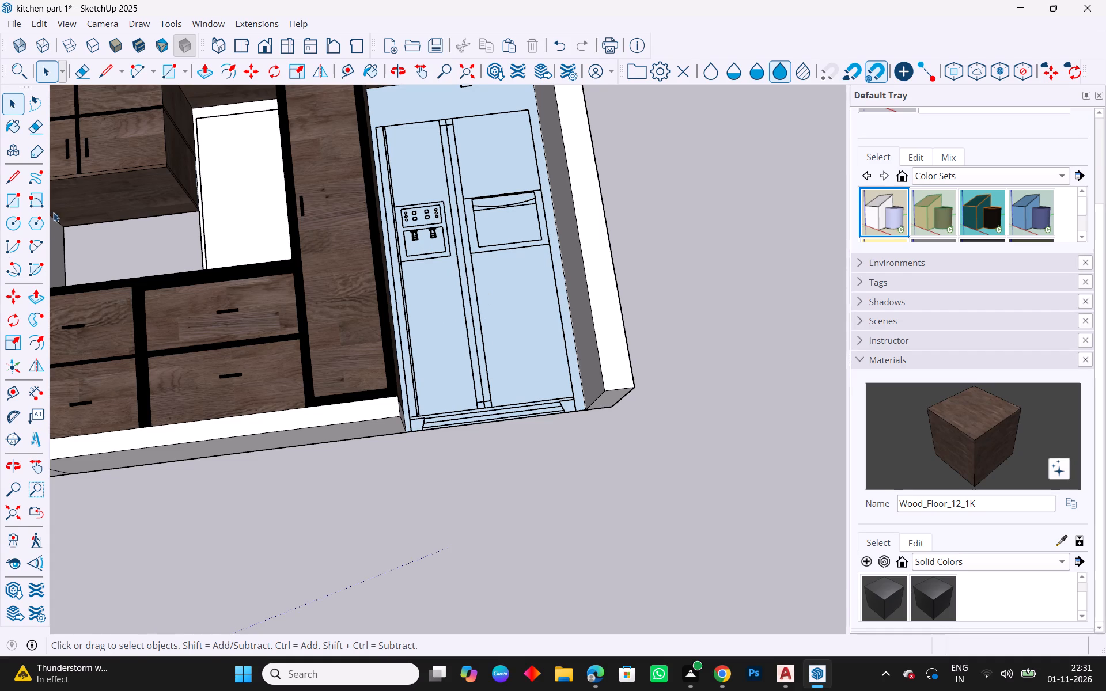
click(427, 108)
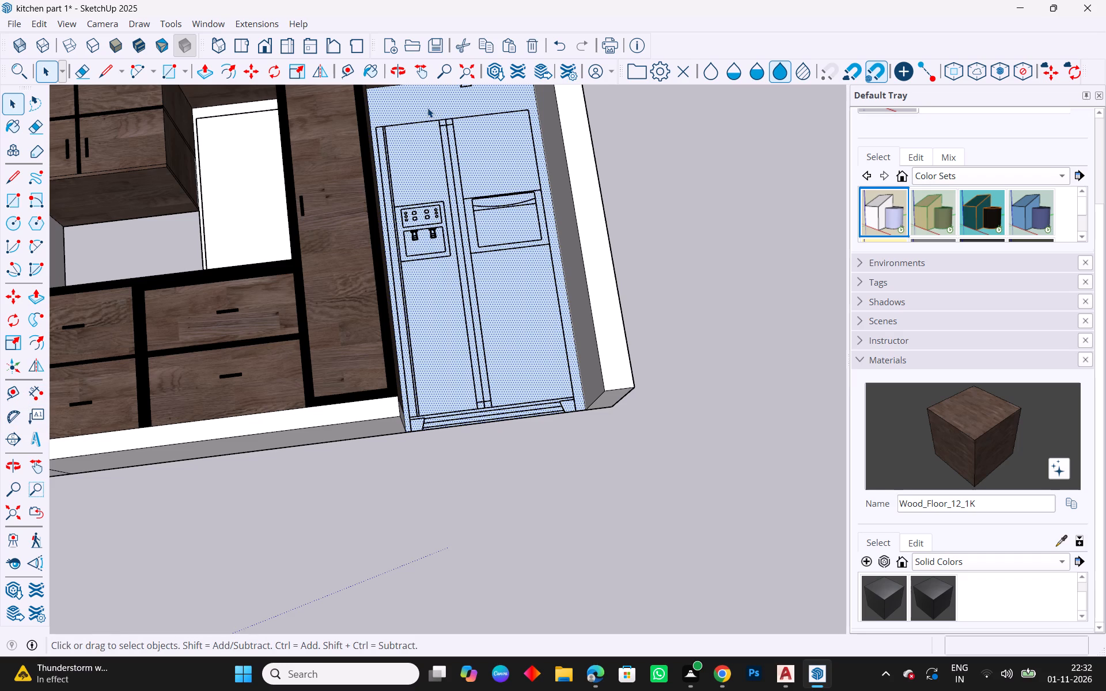
key(Delete)
scroll(467, 290, down, 7)
middle_drag(604, 270, 600, 343)
key(Escape)
Delete the white face filling the window opening between the upper cabinet and the tall panel.
scroll(482, 294, up, 2)
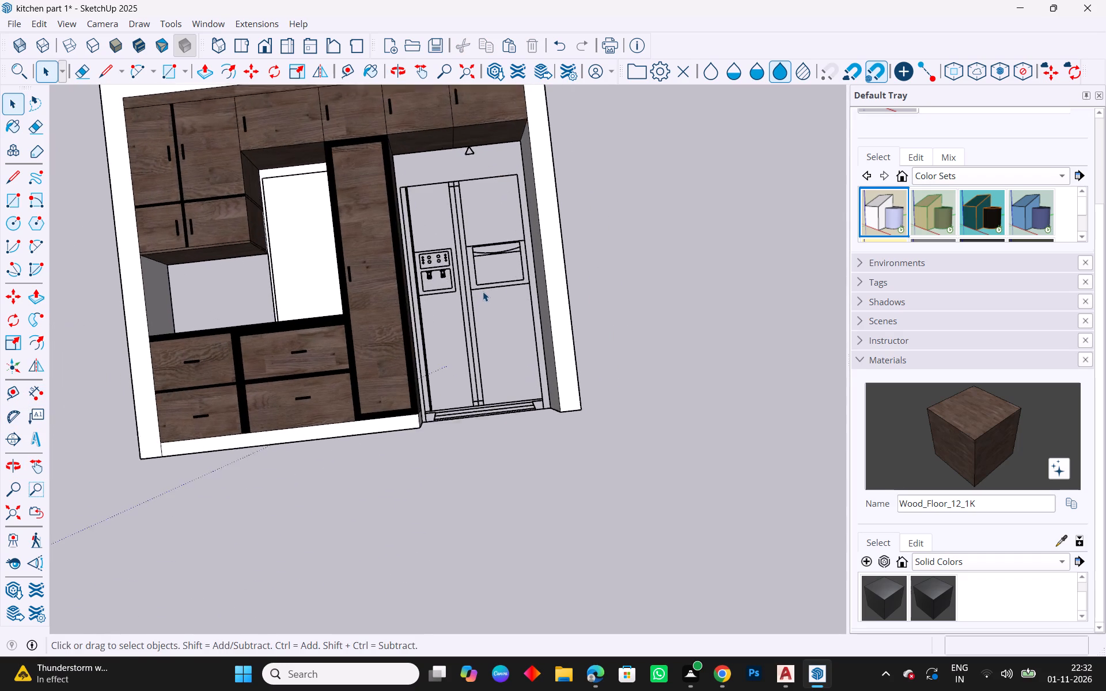
scroll(483, 291, up, 3)
key(Escape)
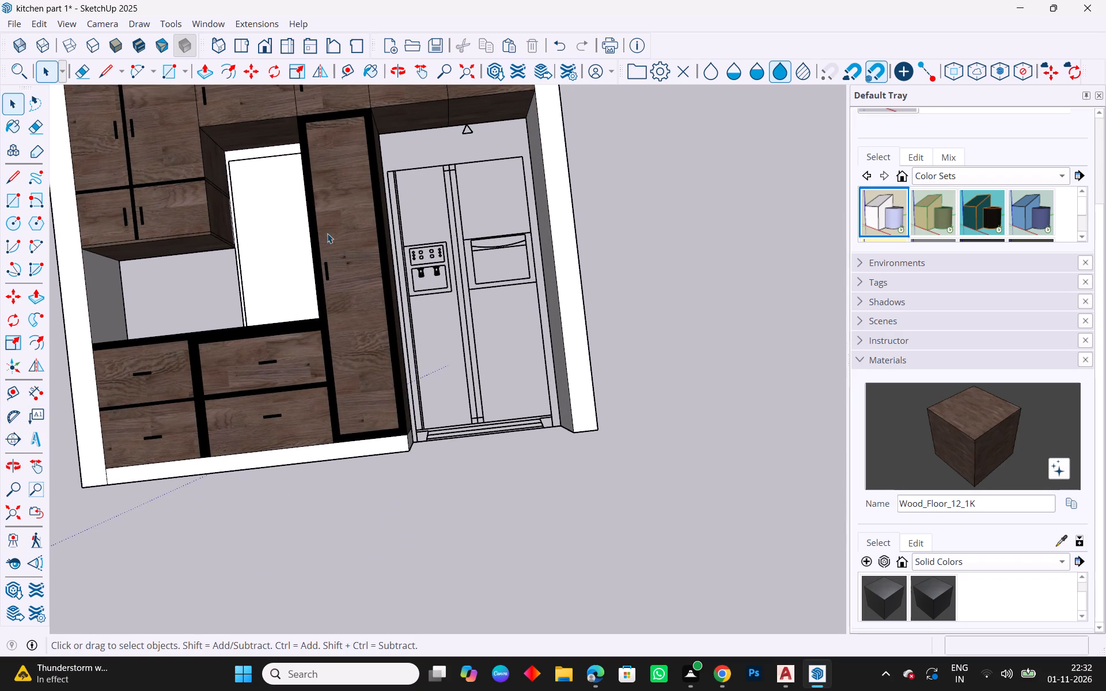
click(278, 226)
key(Delete)
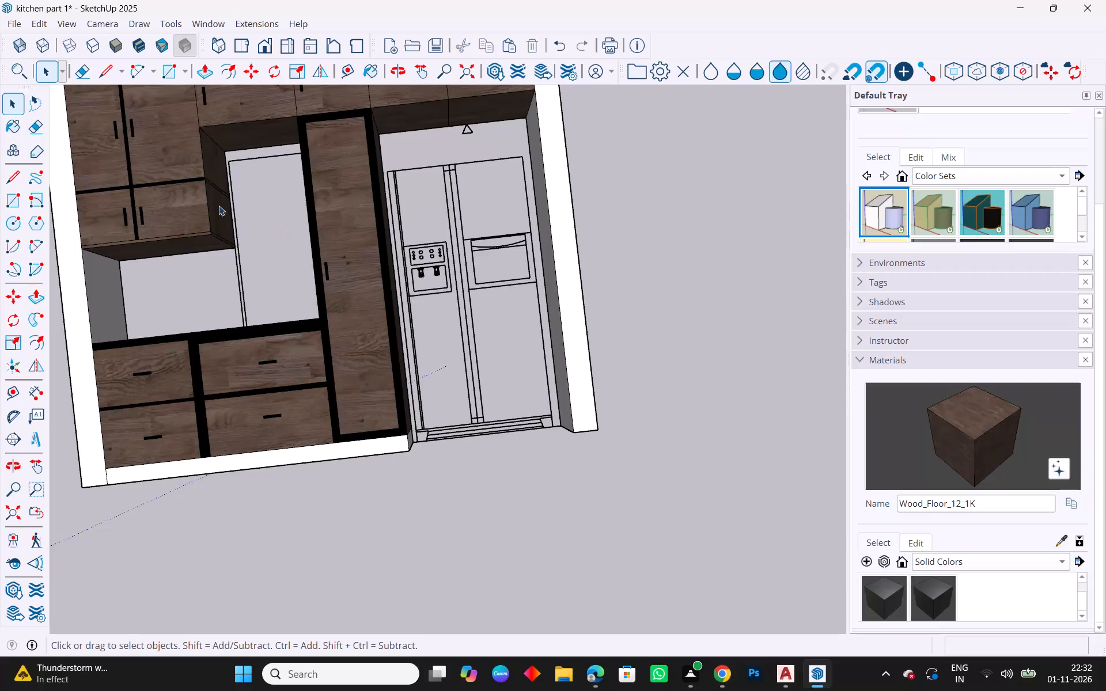
Delete the leftover seam edges on the white wall frame, at the upper corner beside the refrigerator and the lower corner beside the drawers.
scroll(221, 200, up, 5)
scroll(281, 221, down, 10)
middle_drag(422, 363, 464, 370)
scroll(464, 370, down, 4)
key(Escape)
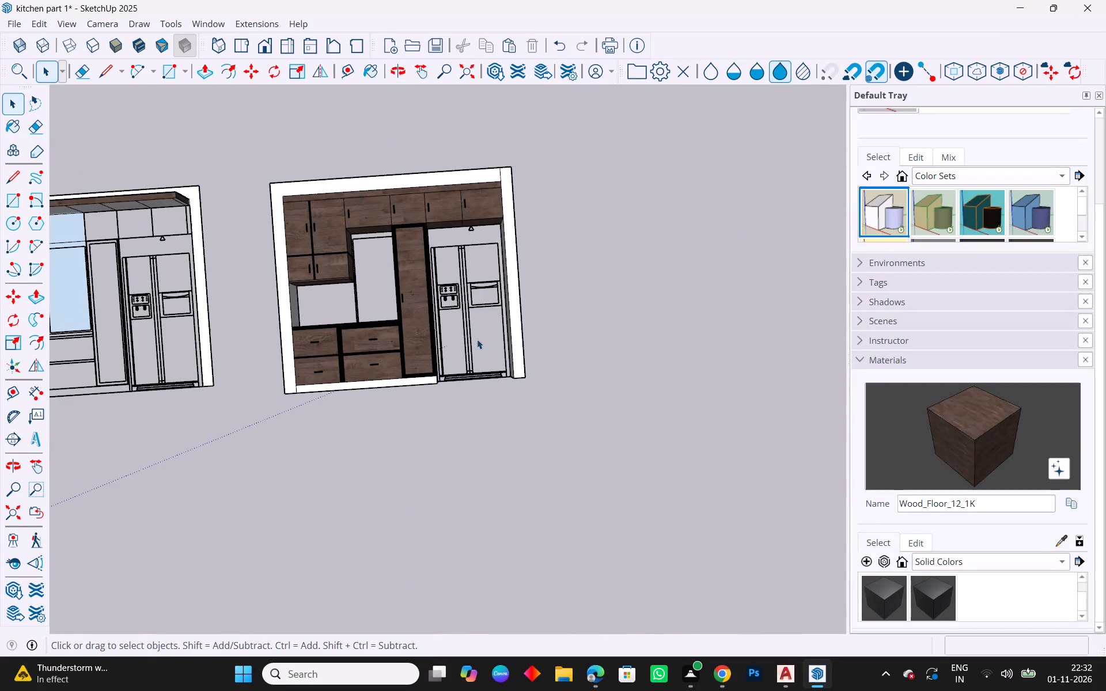
scroll(535, 160, up, 9)
click(482, 190)
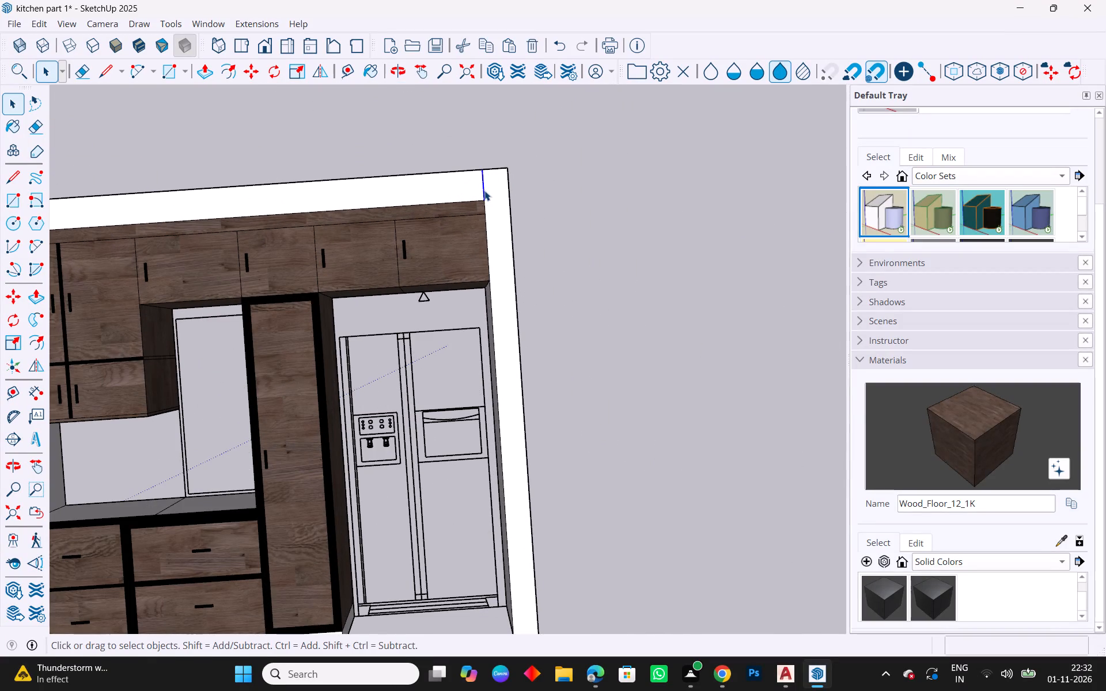
key(Delete)
scroll(555, 199, down, 5)
key(Escape)
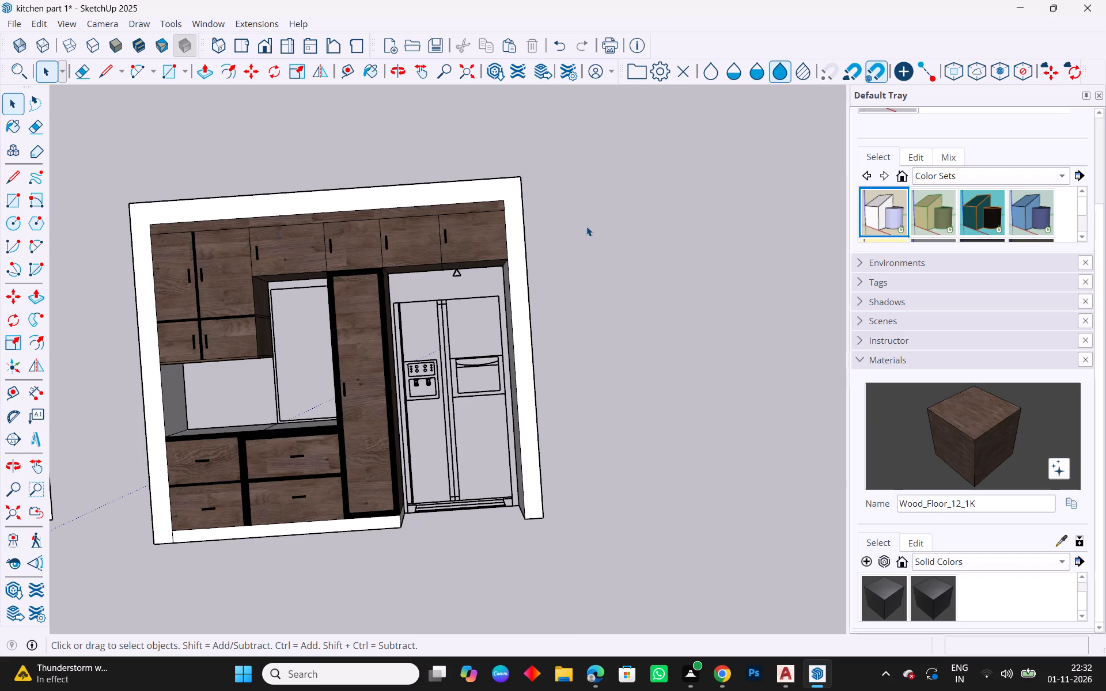
scroll(165, 532, up, 4)
click(177, 540)
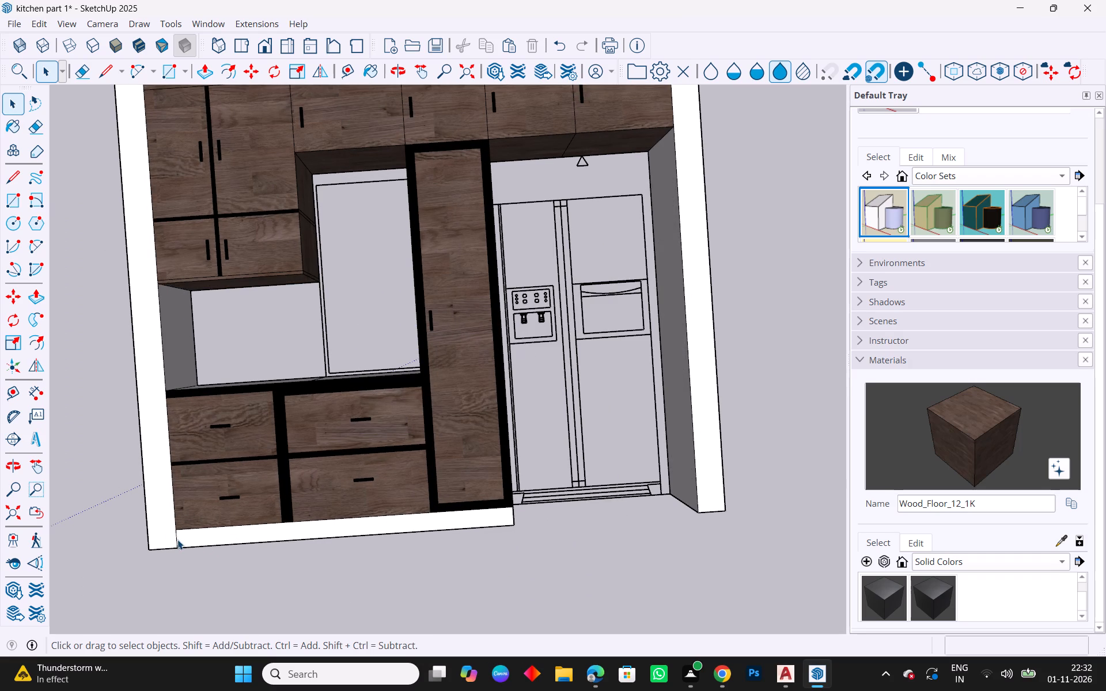
key(Delete)
scroll(293, 506, down, 12)
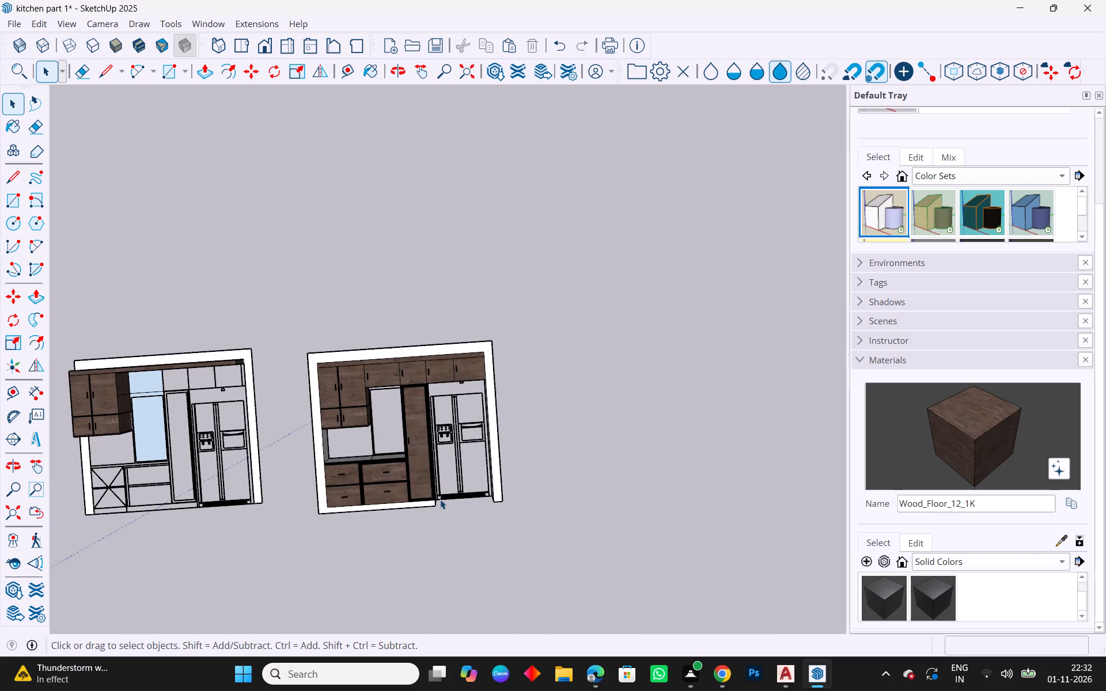
key(Escape)
Draw a 0.92 m by 1.84 m rectangle over the refrigerator outline, corner to corner.
middle_drag(408, 494, 292, 379)
scroll(290, 378, down, 3)
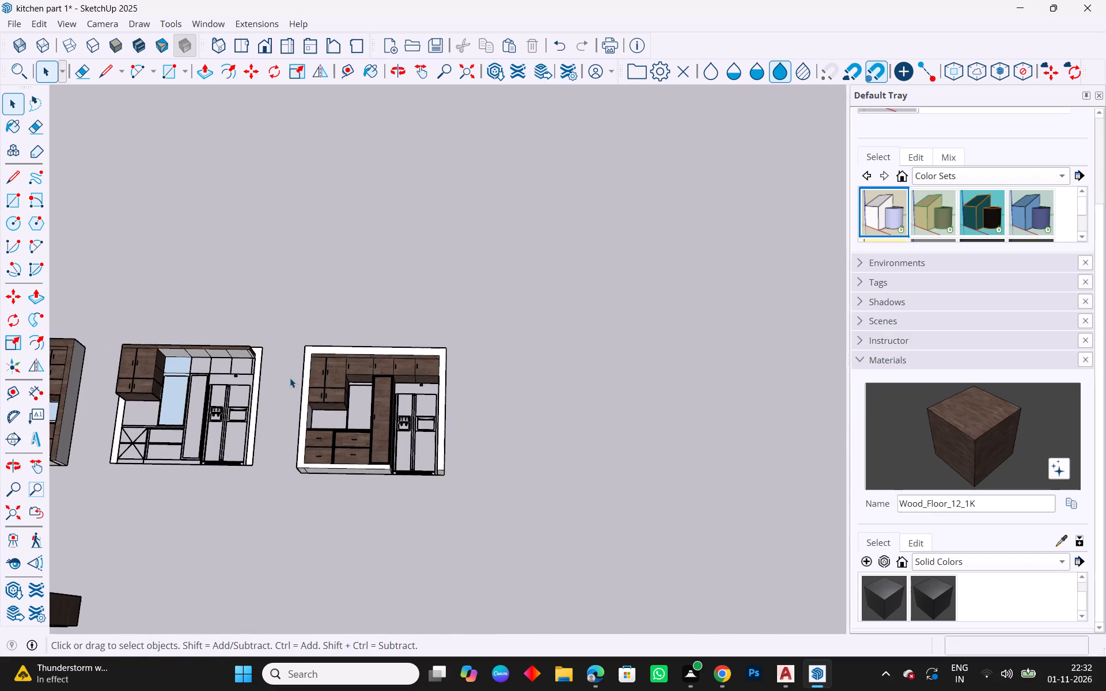
middle_drag(501, 407, 499, 461)
middle_drag(70, 401, 103, 403)
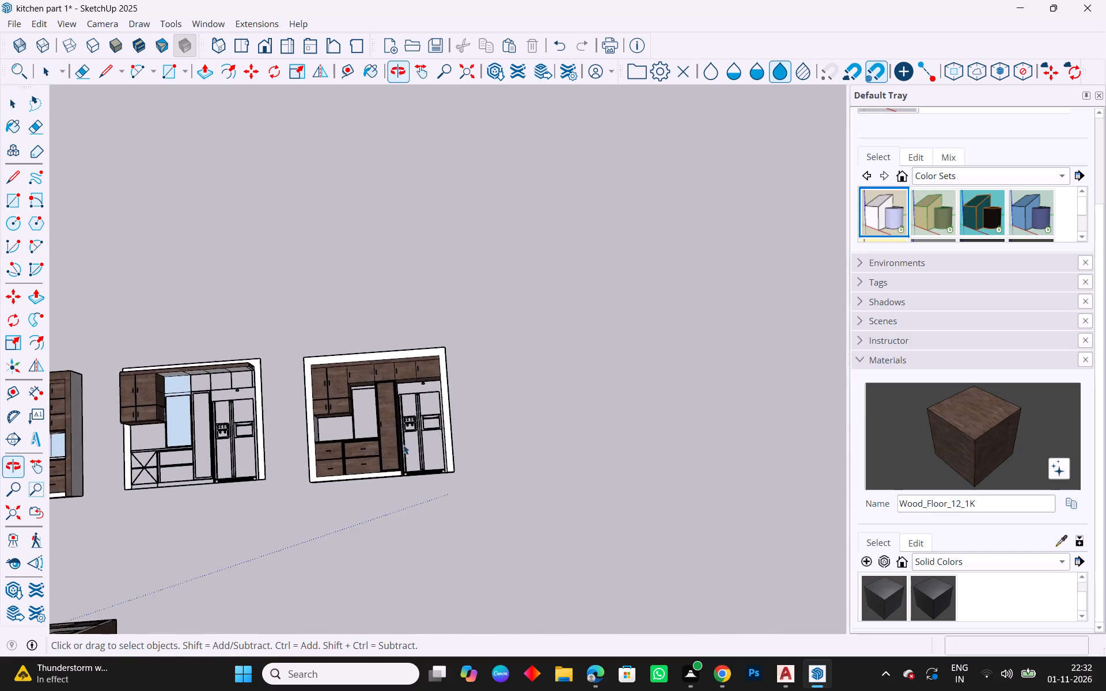
scroll(426, 443, up, 14)
key(Escape)
key(space)
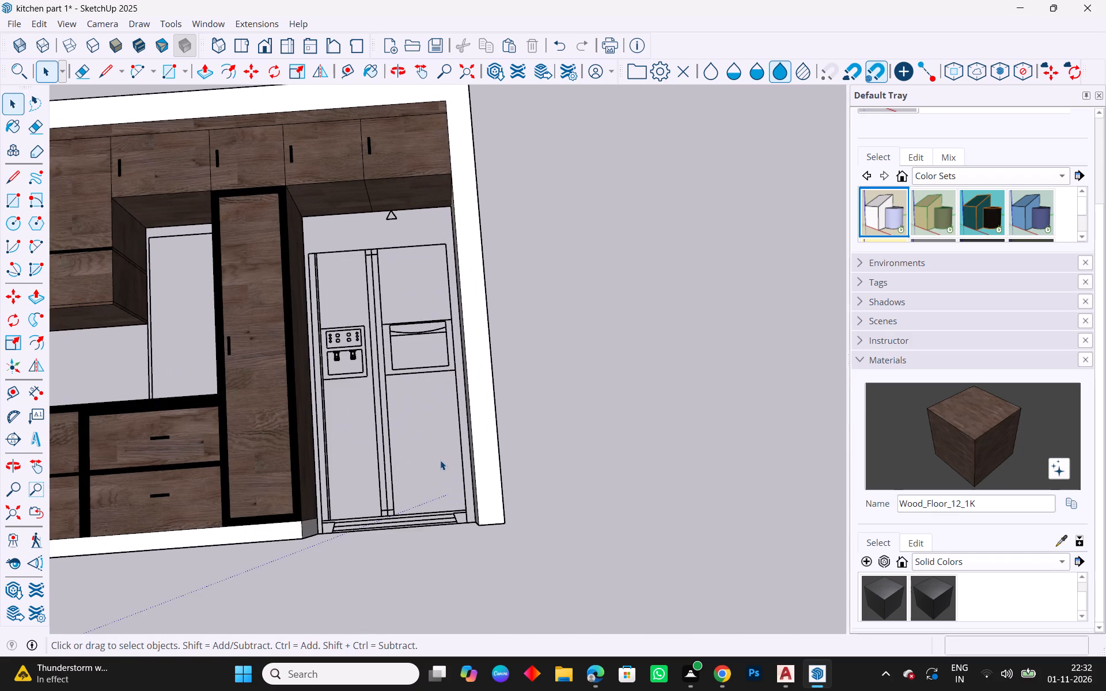
scroll(440, 460, up, 2)
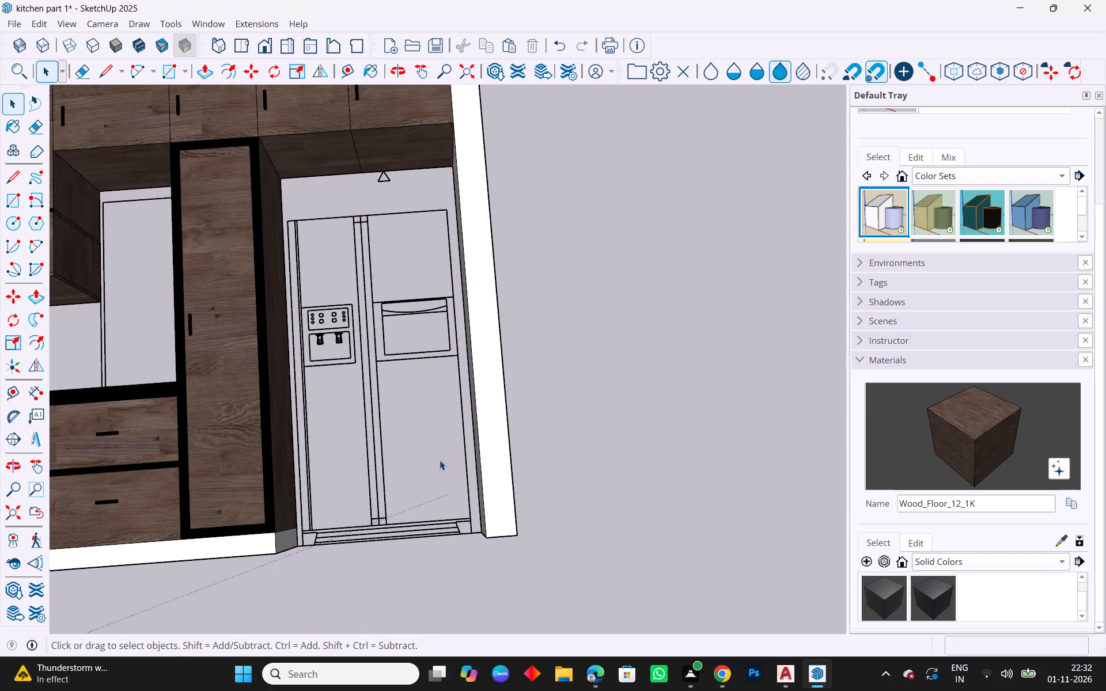
click(6, 203)
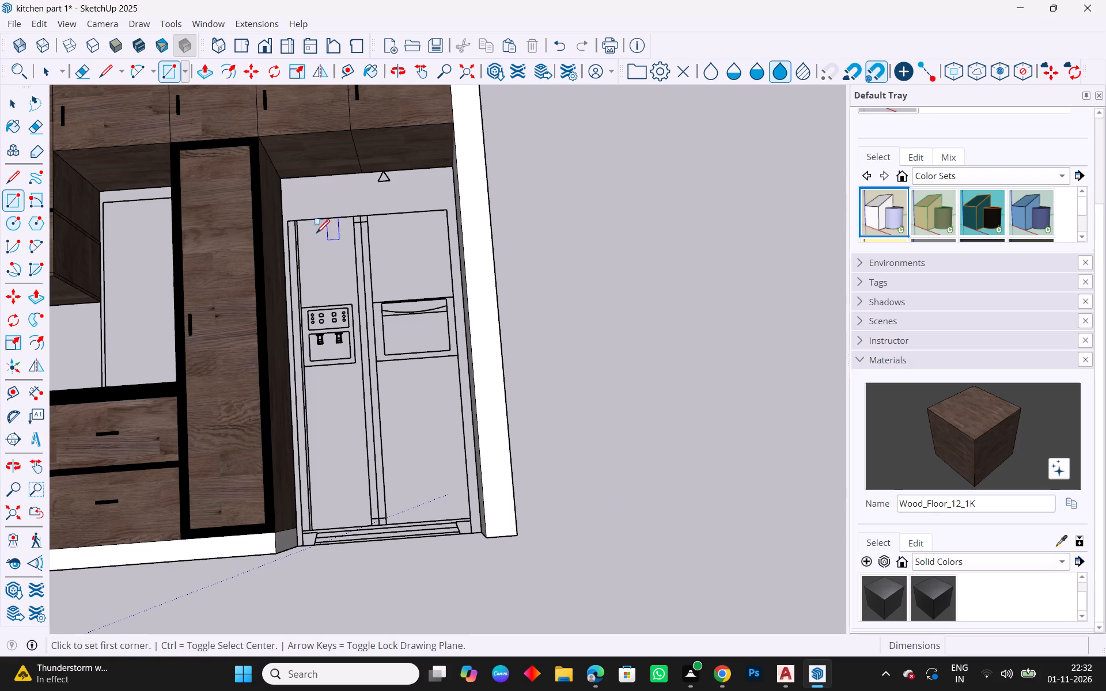
drag(287, 222, 292, 223)
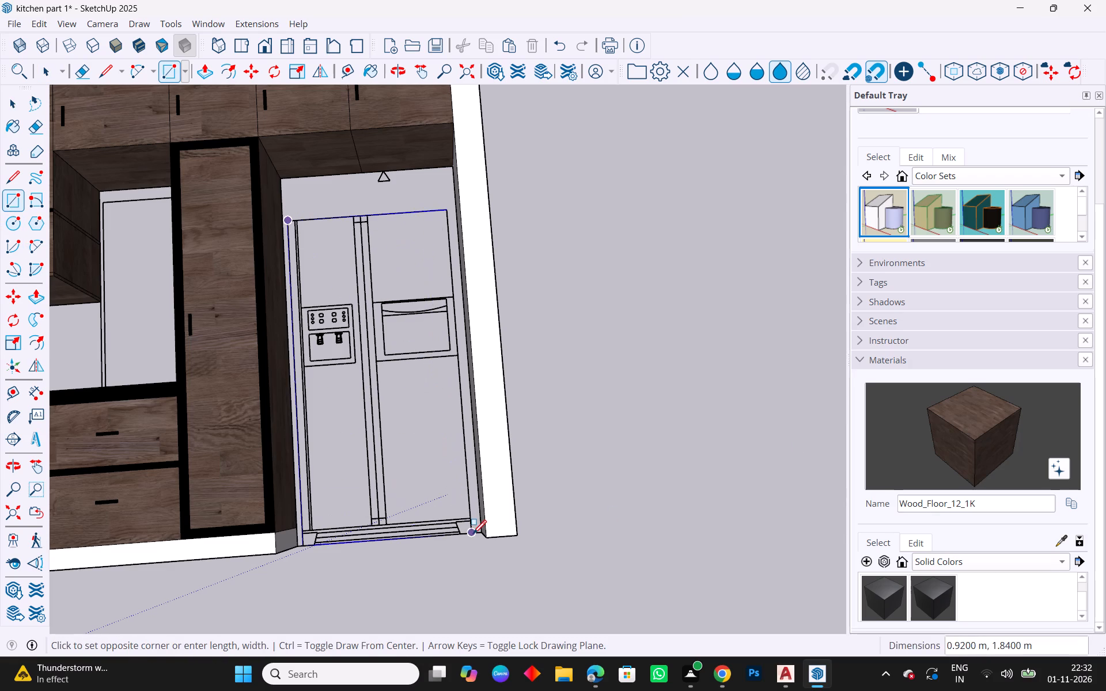
click(473, 535)
scroll(413, 336, down, 4)
key(Escape)
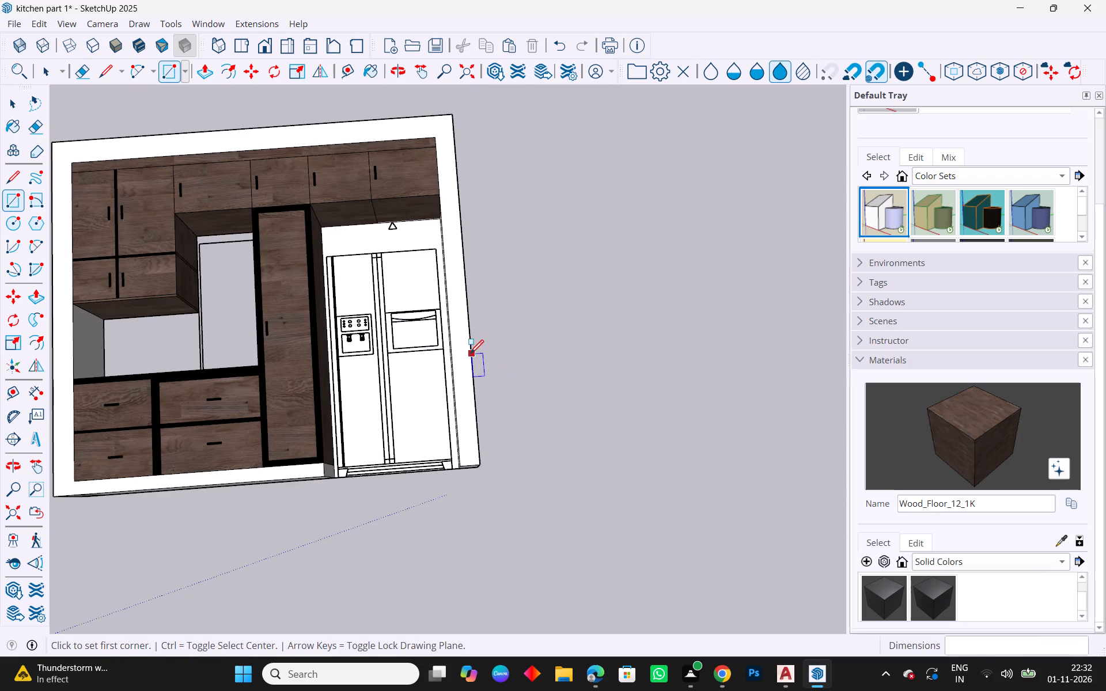
key(space)
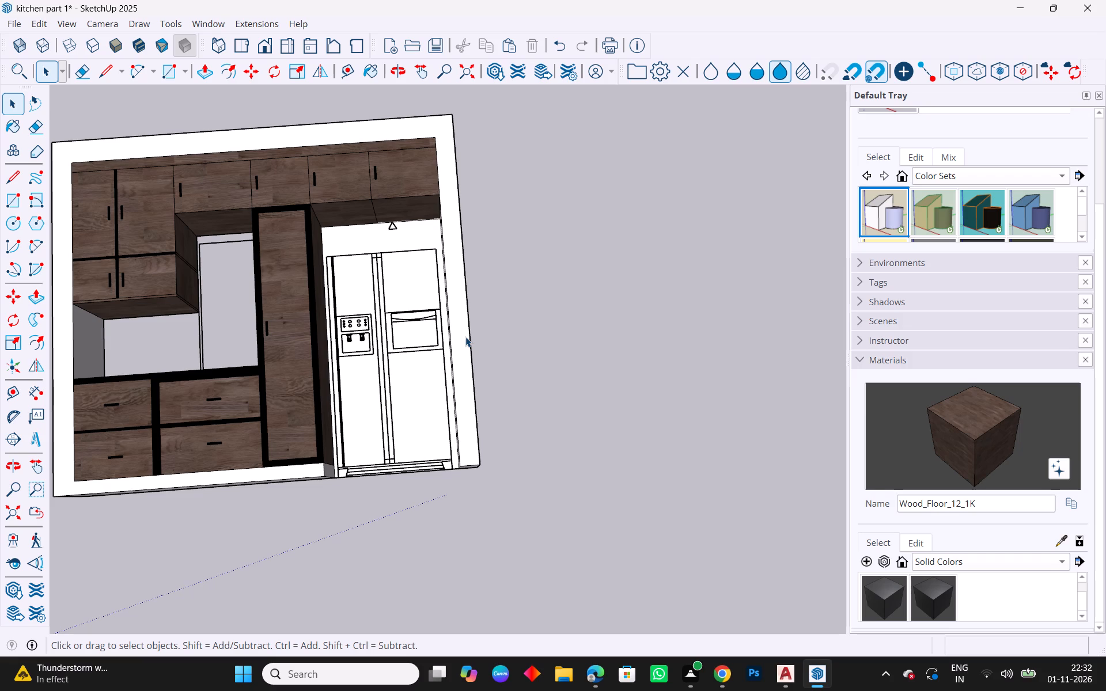
Delete the white face surrounding the refrigerator, keeping the refrigerator's own face.
click(382, 246)
key(Delete)
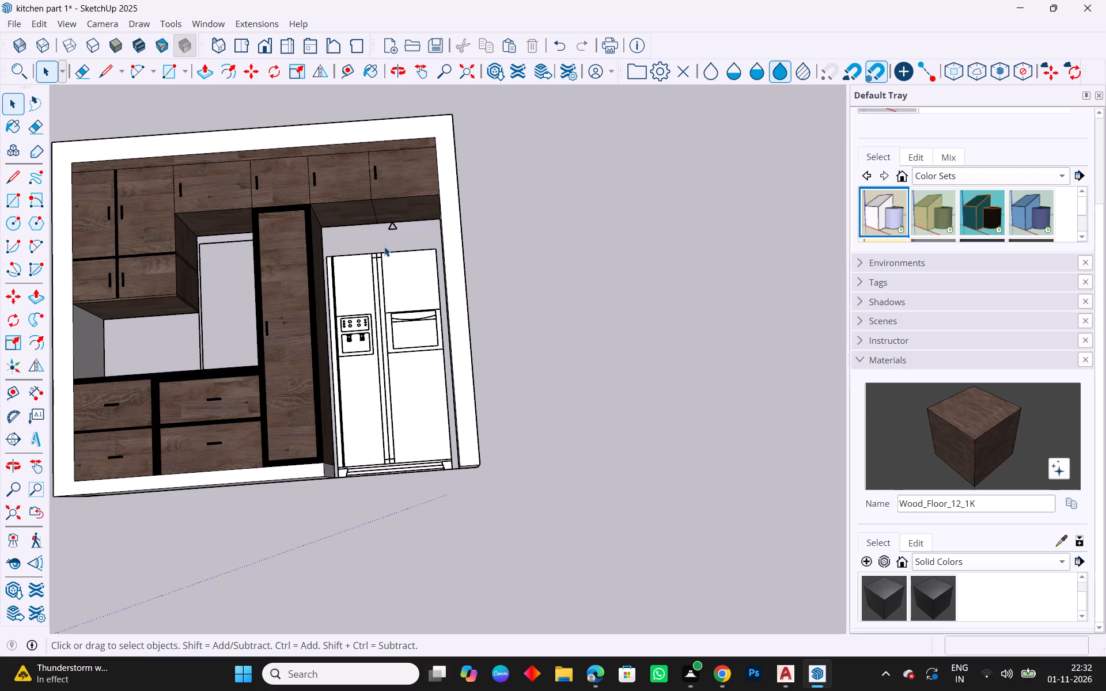
scroll(435, 415, up, 3)
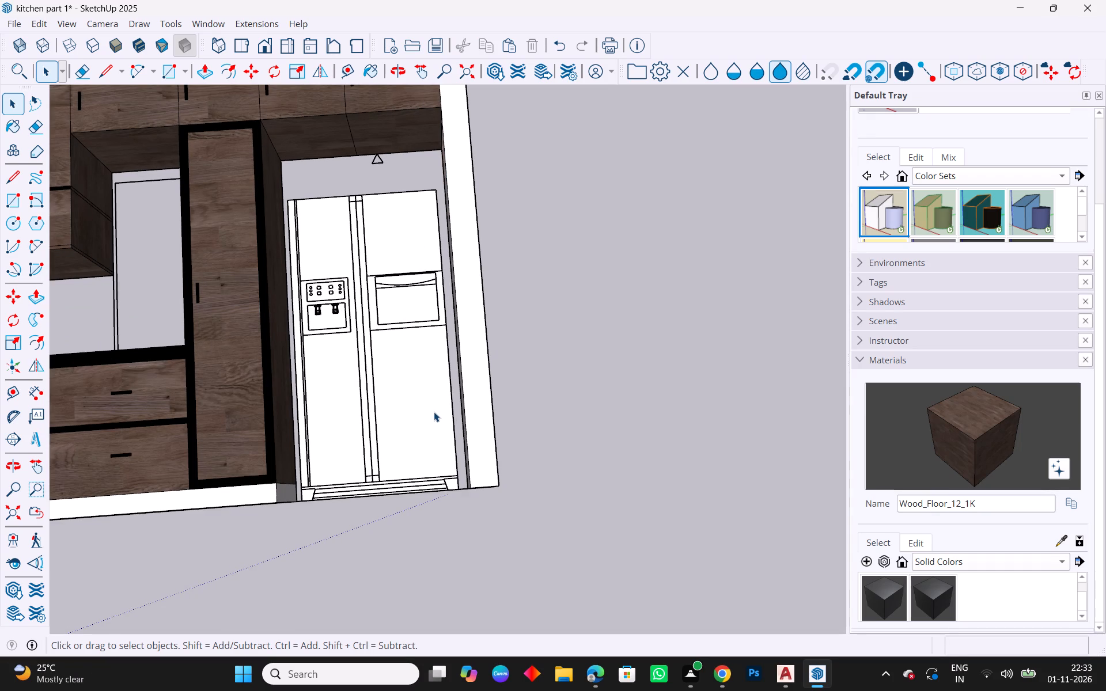
scroll(436, 229, up, 3)
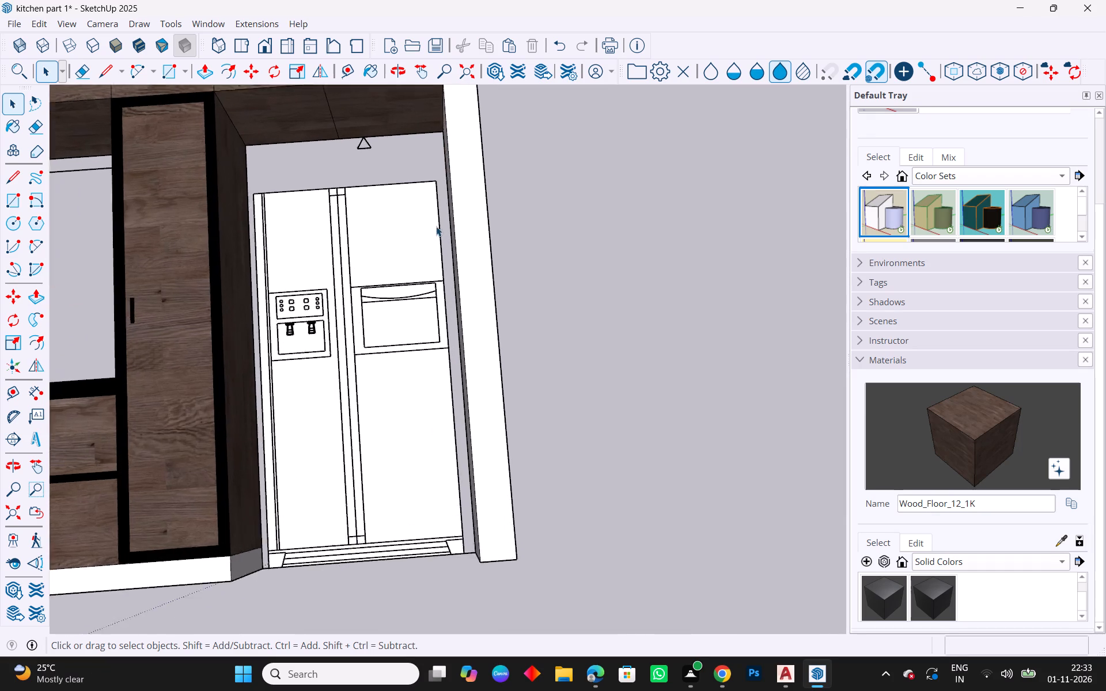
Copy the refrigerator's face with its linework and paste the copy in the empty space beside the wall frame.
scroll(436, 226, up, 1)
drag(440, 158, 436, 188)
scroll(366, 326, down, 4)
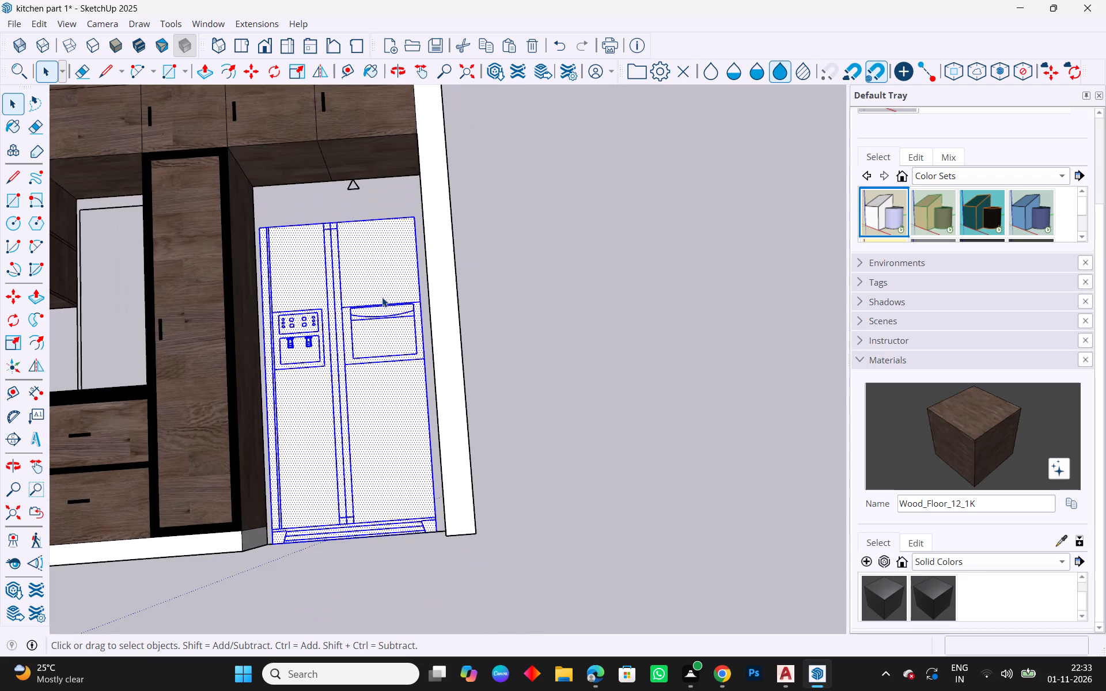
key(ctrl+c)
scroll(335, 358, down, 4)
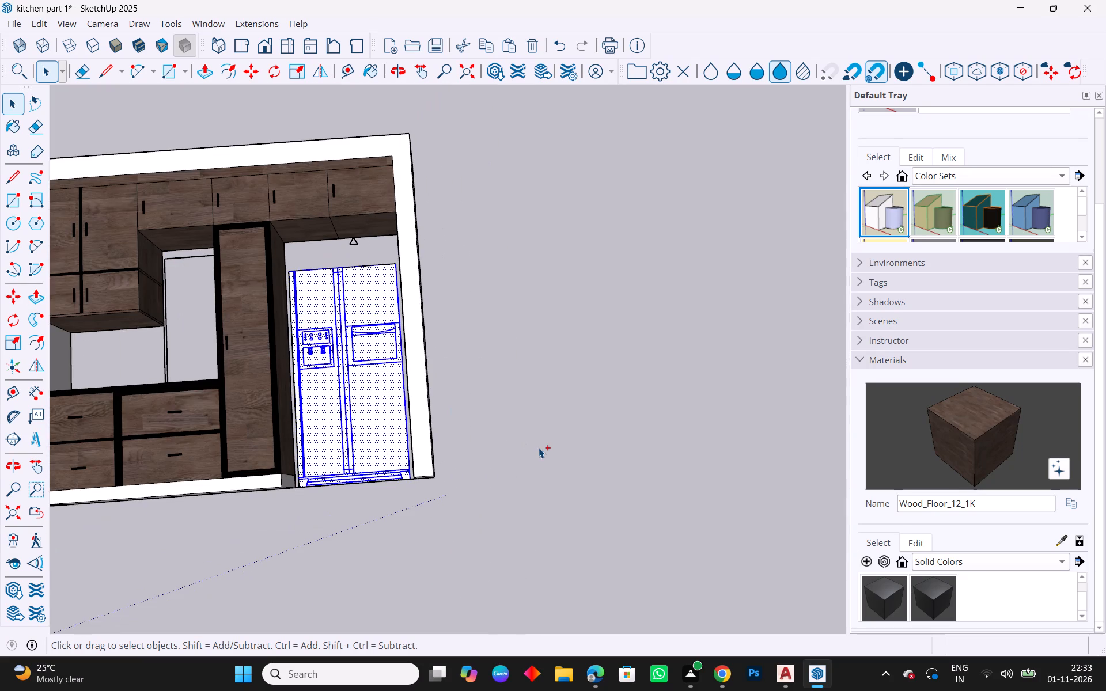
key(ctrl+v)
click(503, 464)
key(Escape)
key(space)
middle_drag(643, 474, 627, 481)
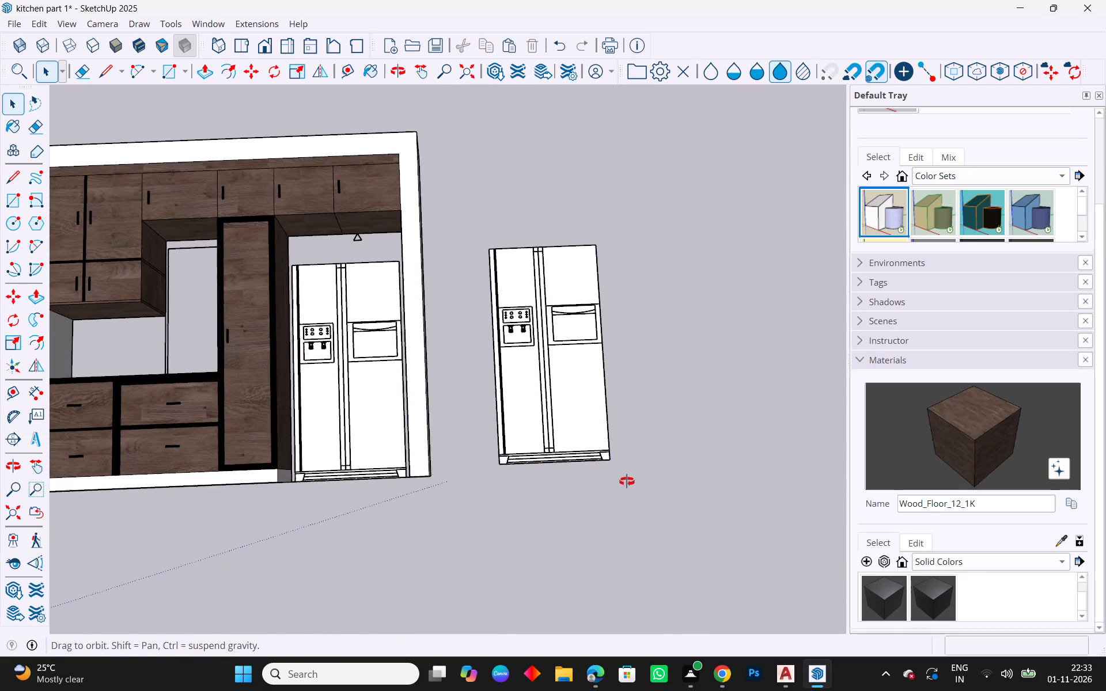
middle_drag(627, 481, 565, 519)
Extrude the copied refrigerator's face 600 mm to form a solid box.
key(Escape)
click(565, 445)
key(p)
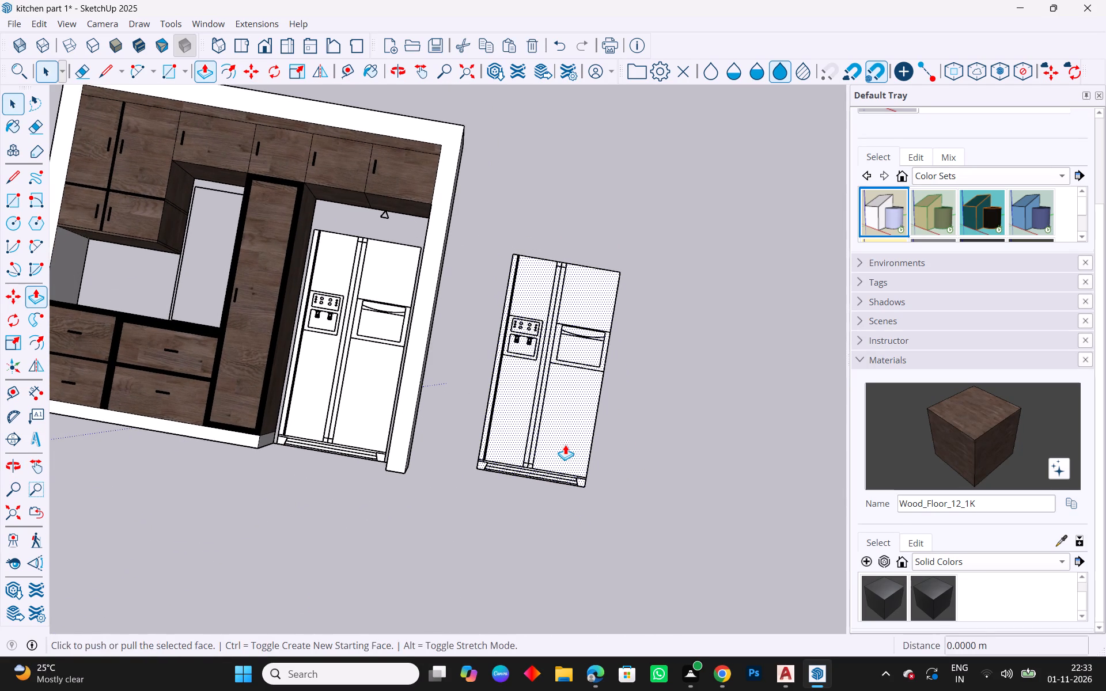
drag(565, 445, 554, 479)
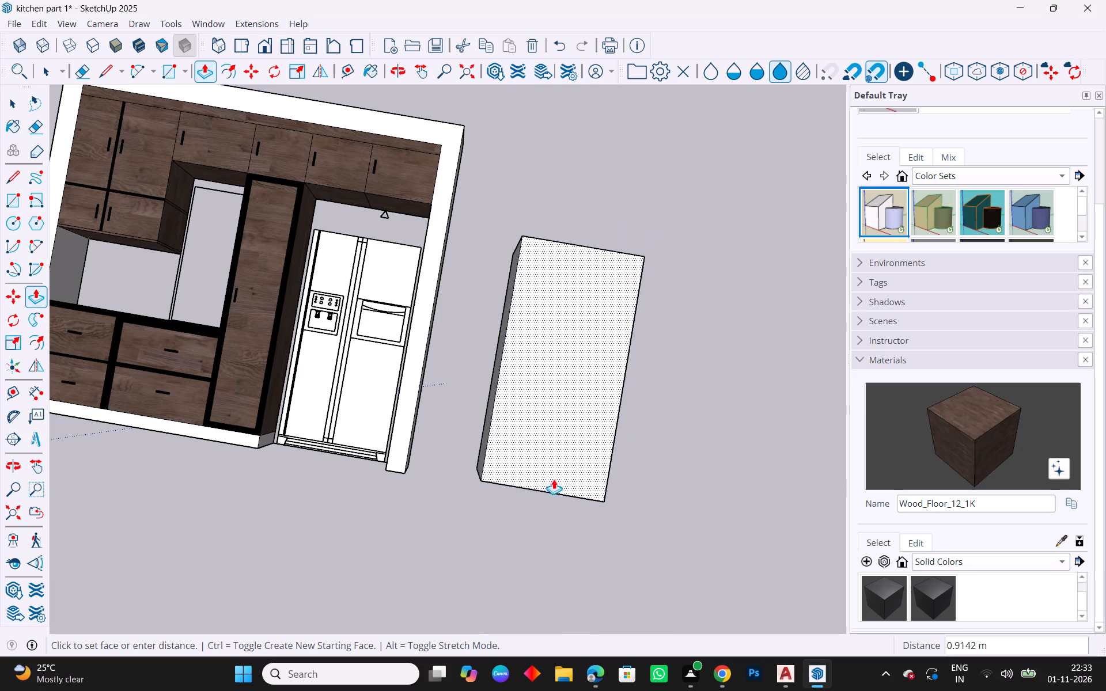
drag(554, 479, 537, 478)
text(600mm)
key(Return)
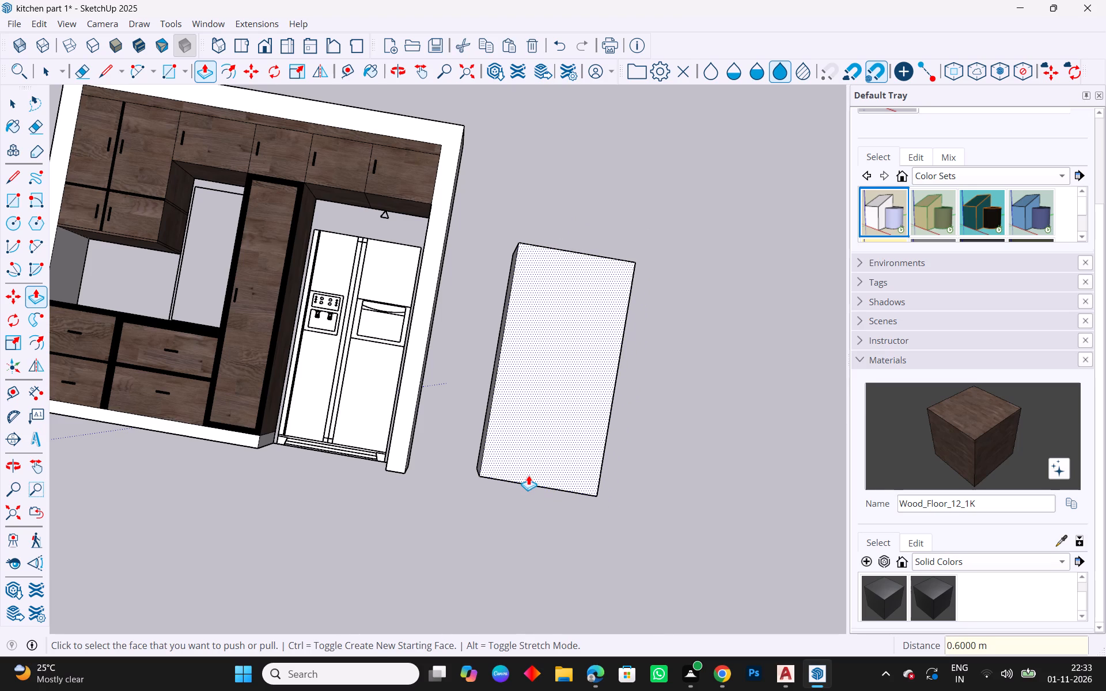
key(Escape)
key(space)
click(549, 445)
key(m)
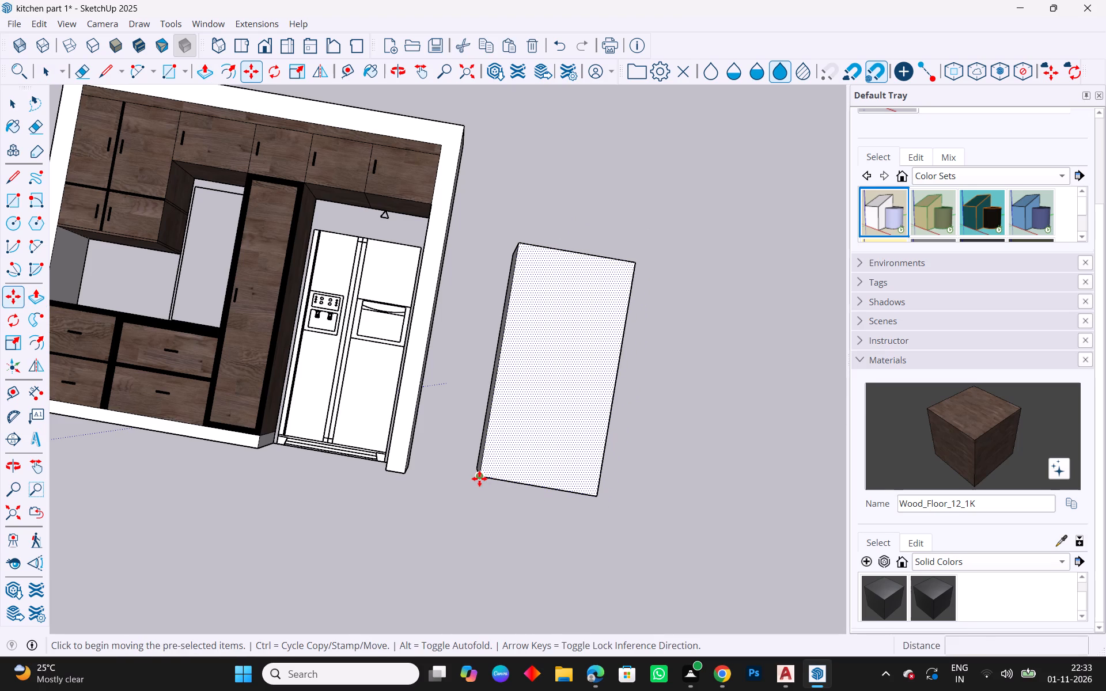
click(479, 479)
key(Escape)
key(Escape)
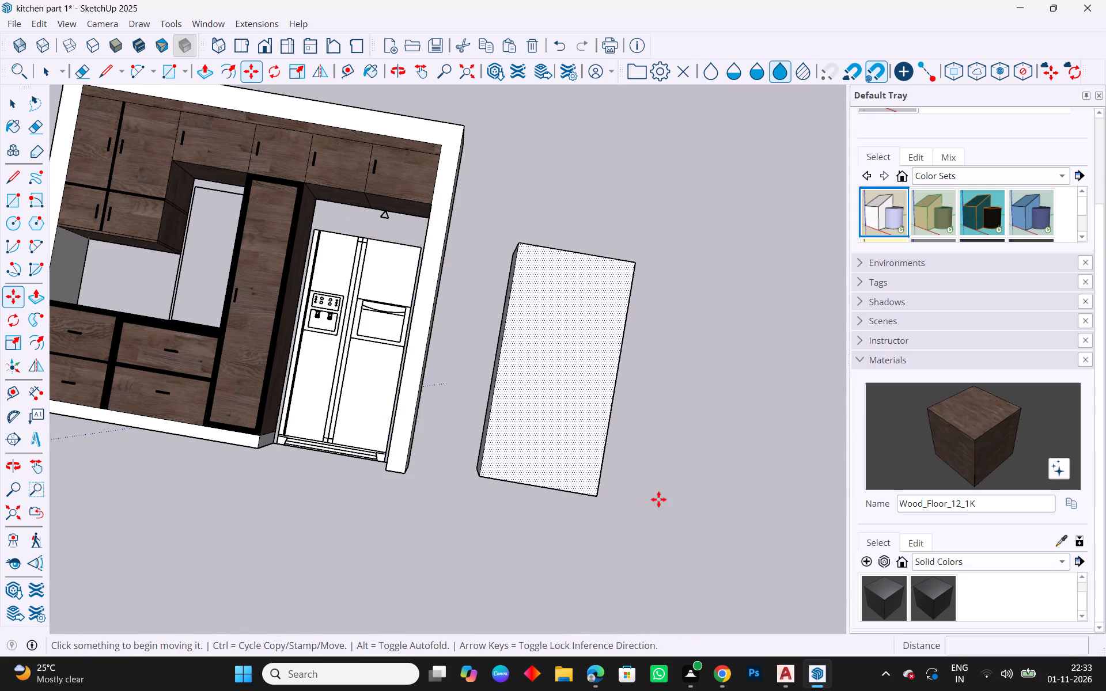
Make the whole extruded refrigerator box, with all its faces and edges, into a group.
key(space)
drag(685, 236, 499, 598)
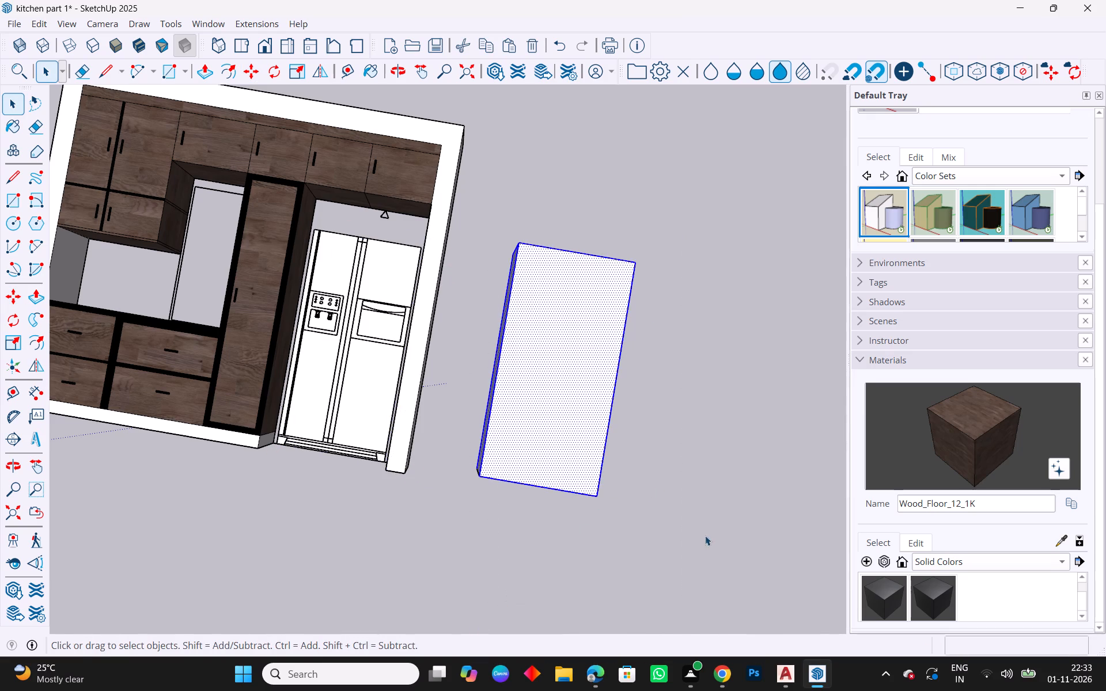
drag(698, 533, 480, 206)
right_click(527, 322)
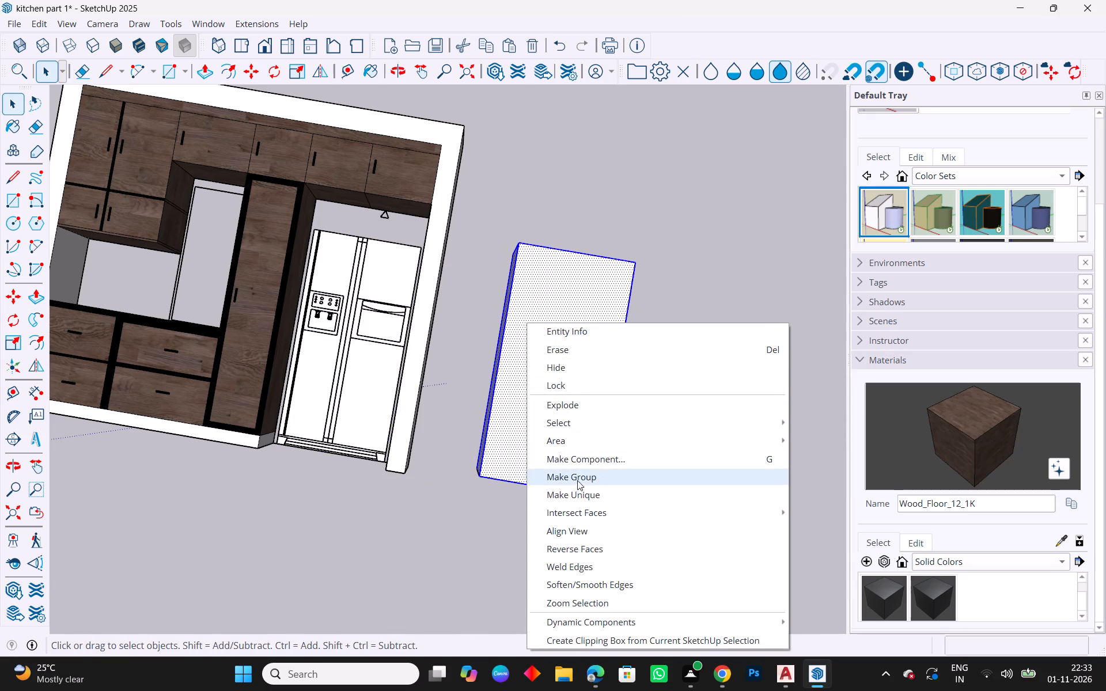
click(577, 480)
Move the grouped refrigerator box by its lower corner into the opening beside the tall panel.
key(m)
click(477, 478)
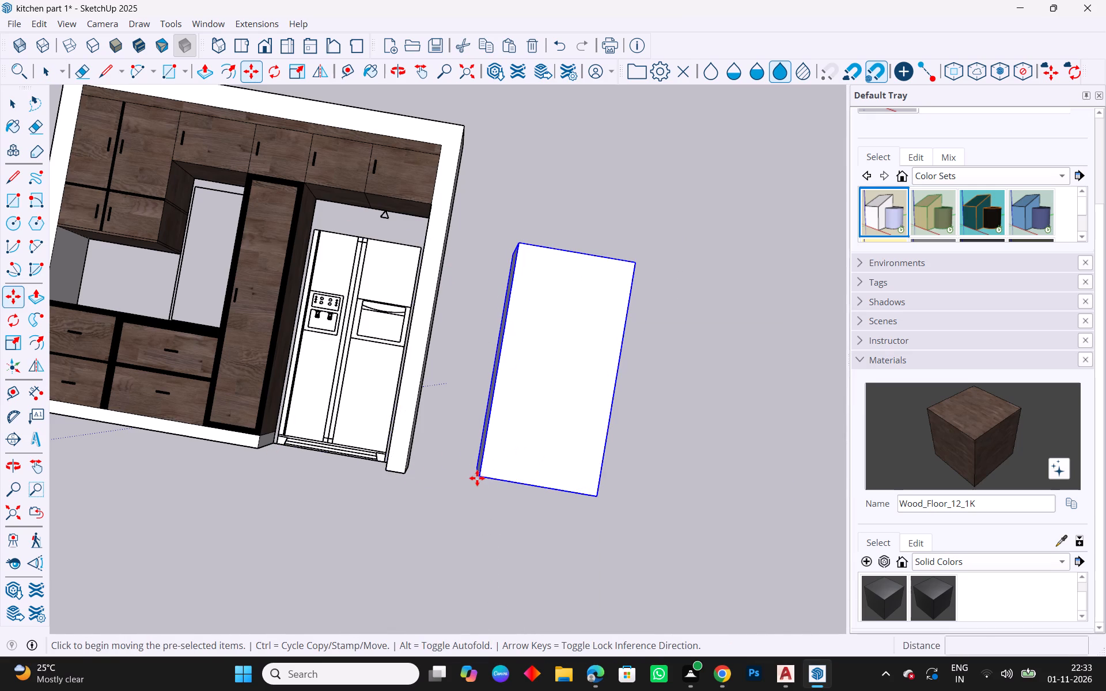
click(267, 451)
key(Escape)
Shift the refrigerator box about 0.05 m toward the tall panel, snapping its bottom corner to the original refrigerator outline's corner.
middle_drag(365, 484, 521, 257)
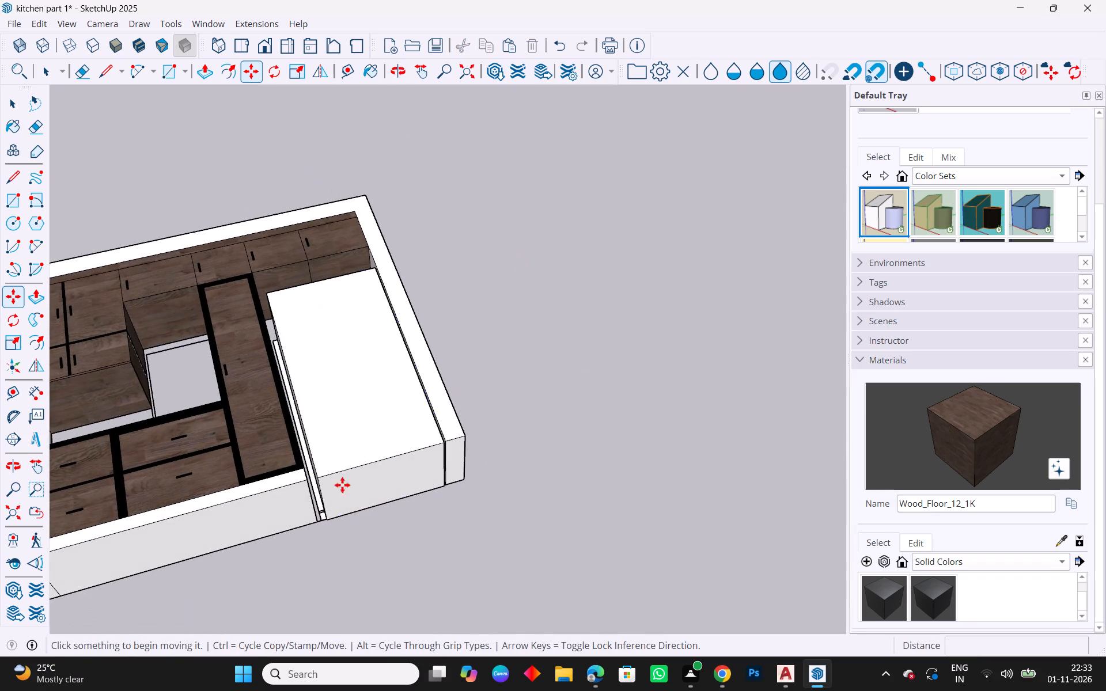
scroll(321, 497, up, 8)
key(Escape)
scroll(350, 519, down, 3)
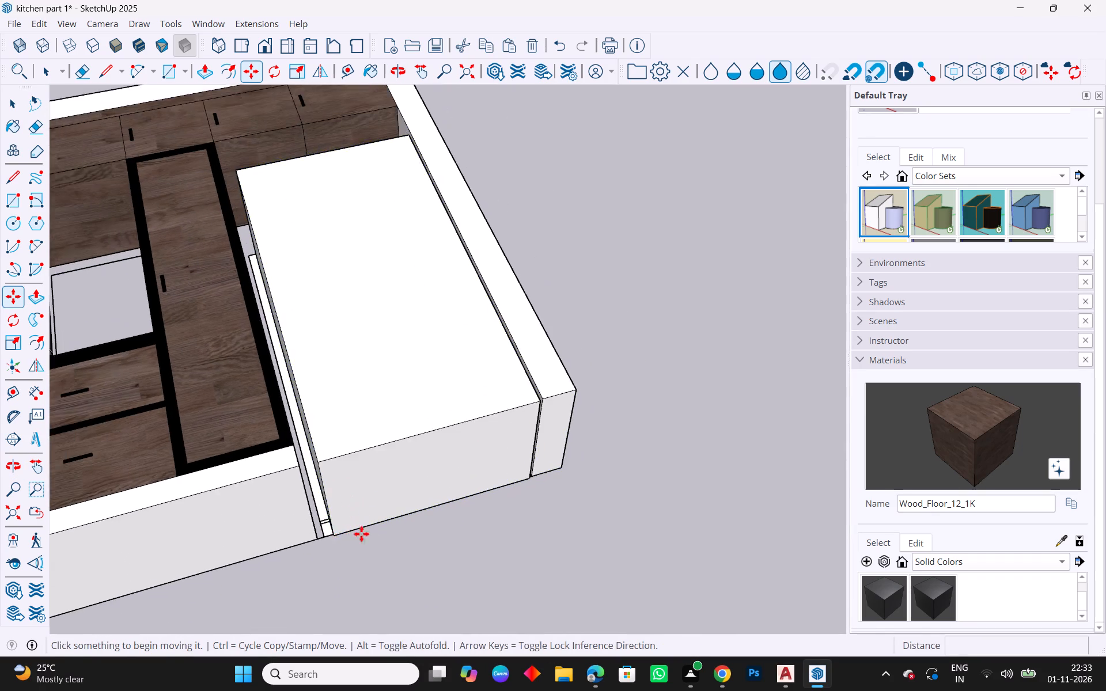
scroll(327, 548, up, 9)
click(343, 525)
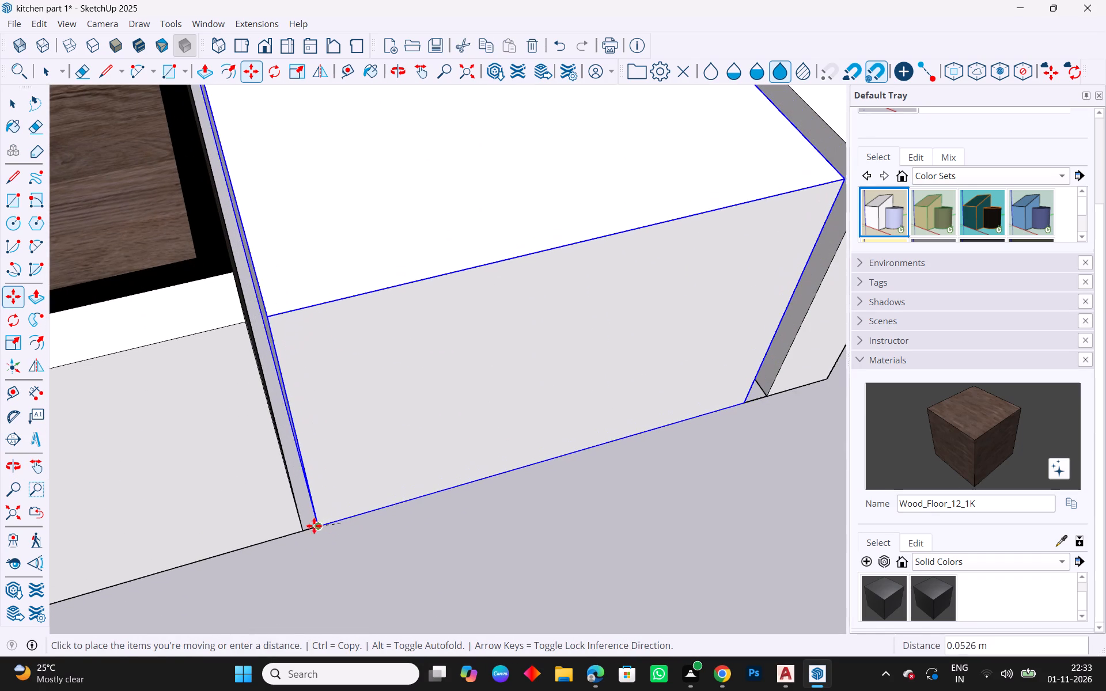
click(316, 529)
scroll(309, 534, down, 16)
key(Escape)
Examine the placed refrigerator box against the cabinetry wall and the neighbouring elevations.
middle_drag(552, 406, 554, 453)
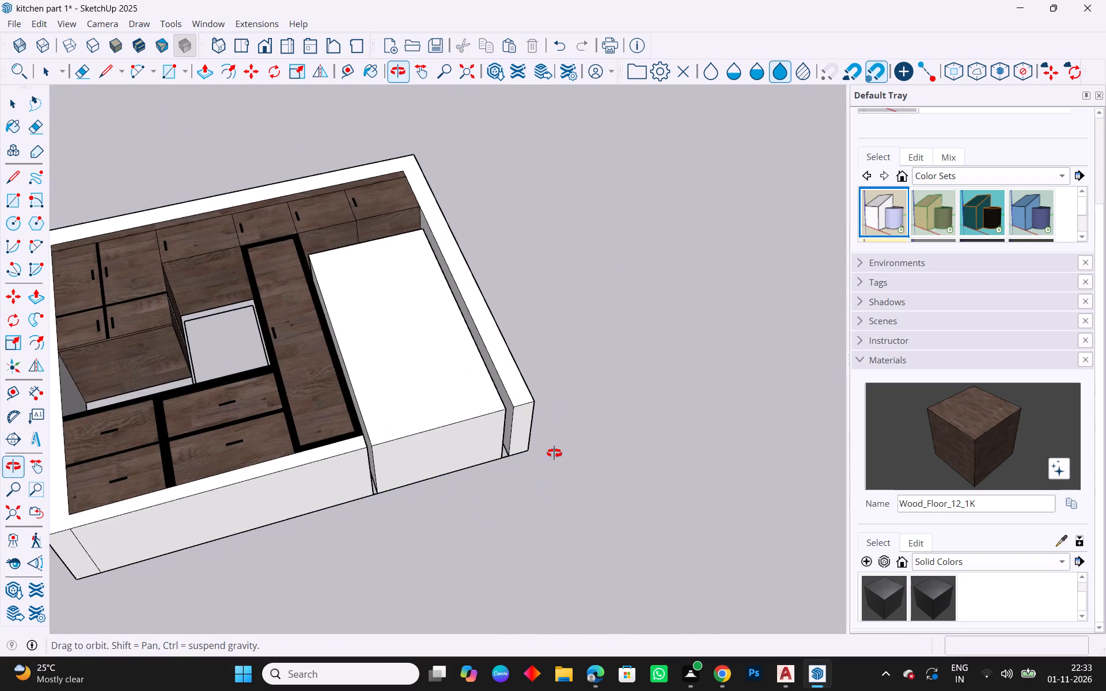
middle_drag(554, 453, 541, 590)
scroll(368, 320, down, 5)
middle_drag(423, 278, 433, 396)
key(Escape)
scroll(338, 231, down, 3)
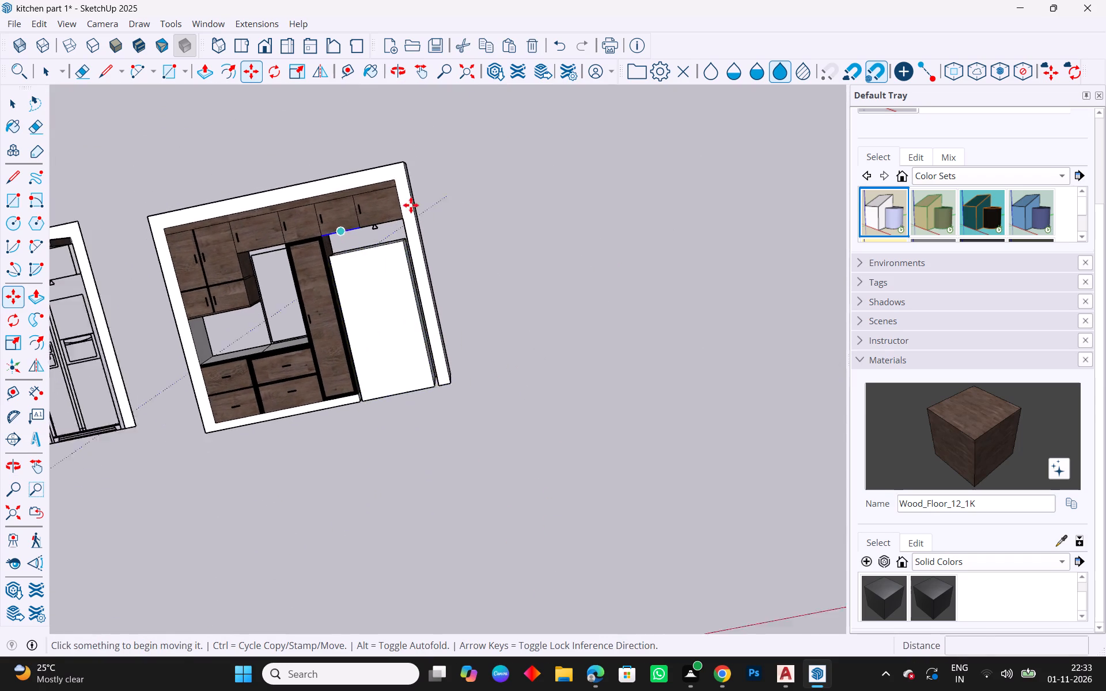
scroll(411, 205, down, 8)
key(Escape)
key(space)
scroll(471, 294, up, 2)
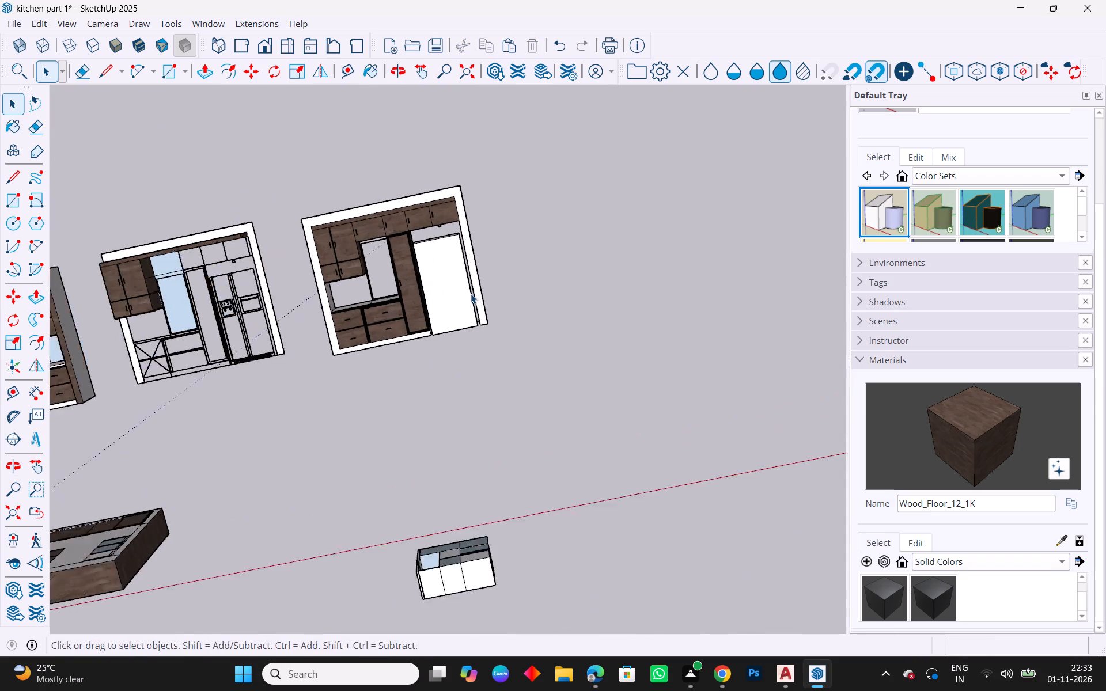
scroll(471, 294, up, 5)
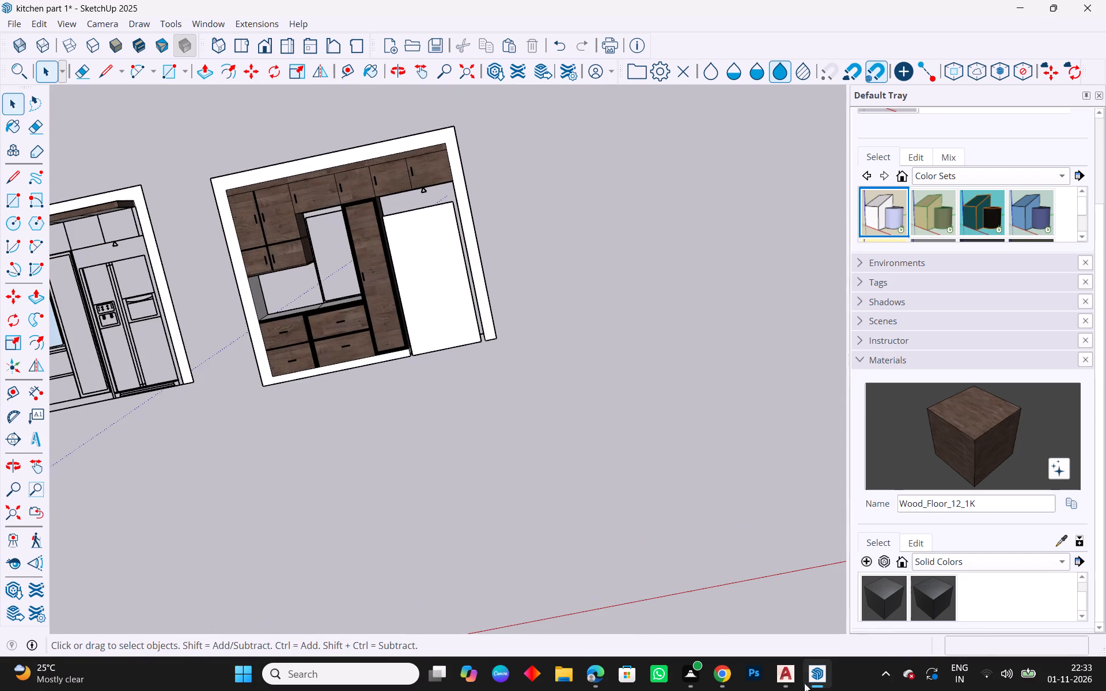
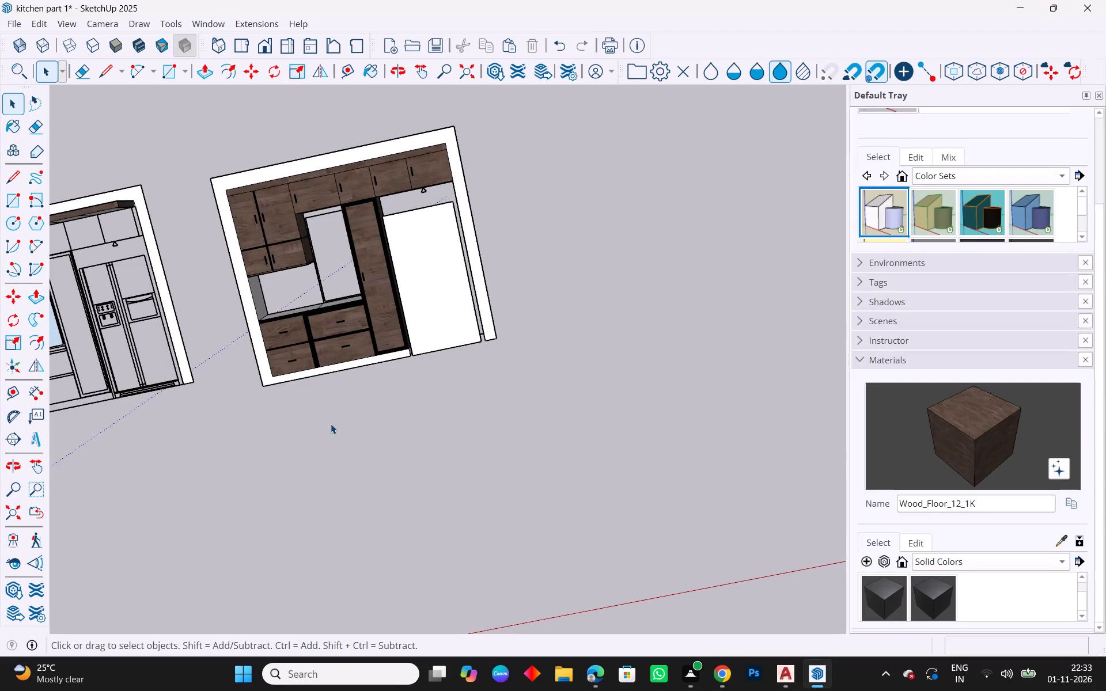
Look over the refrigerator wall and browse the Solid Colors materials for a refrigerator finish.
middle_drag(502, 400, 498, 251)
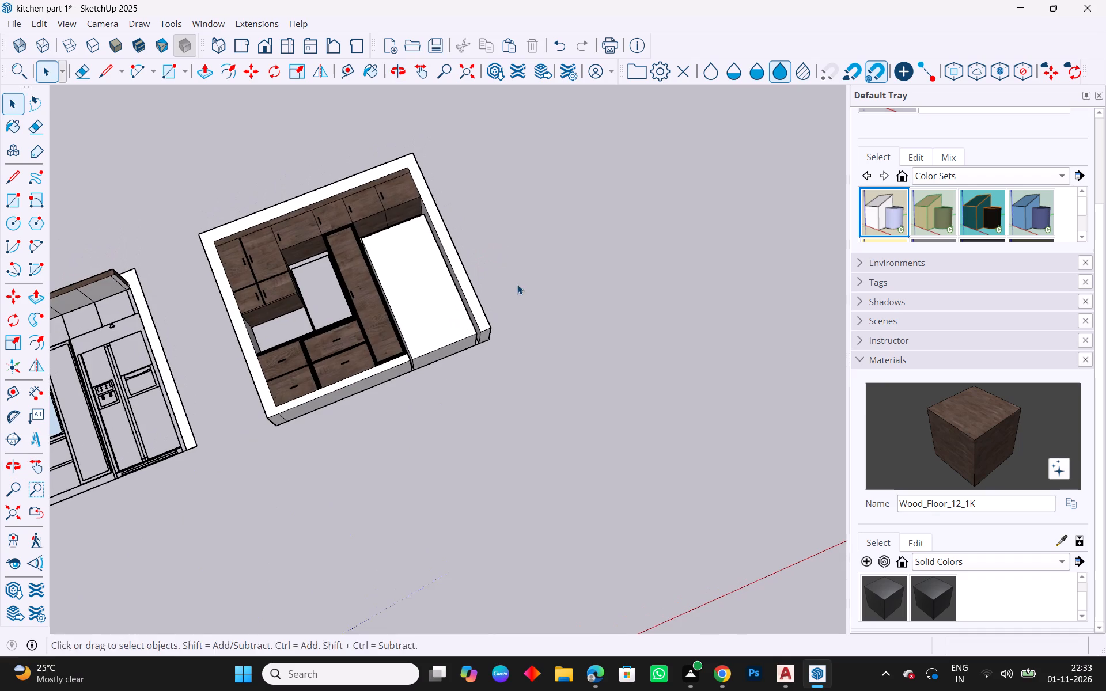
middle_drag(521, 298, 539, 309)
middle_drag(351, 534, 476, 564)
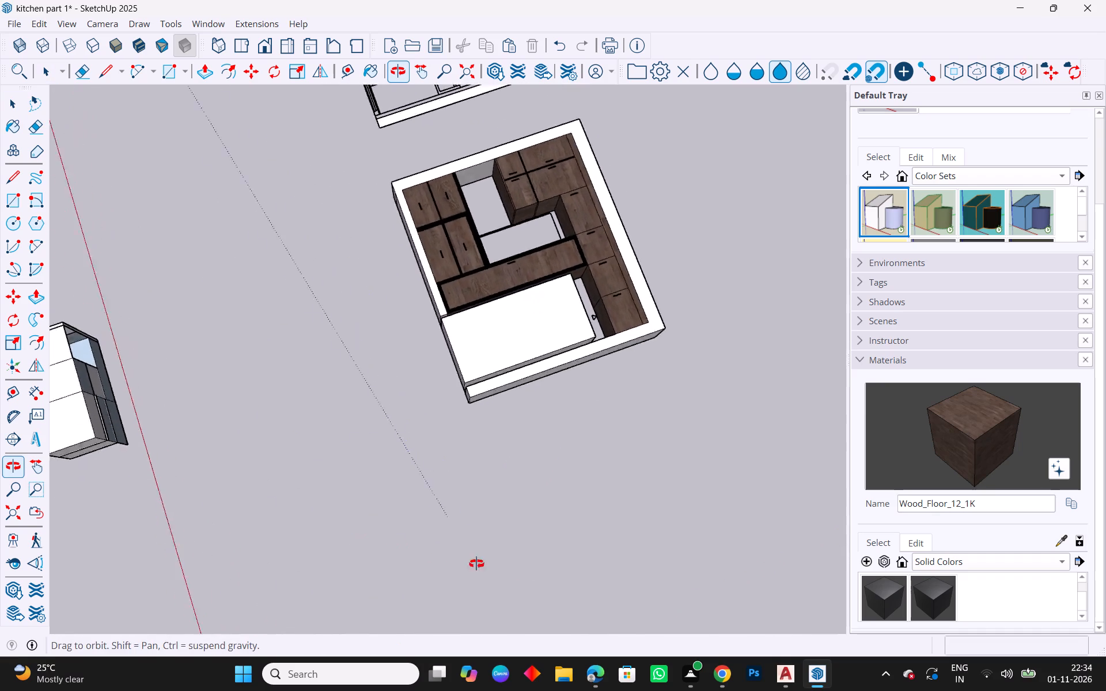
middle_drag(476, 564, 749, 568)
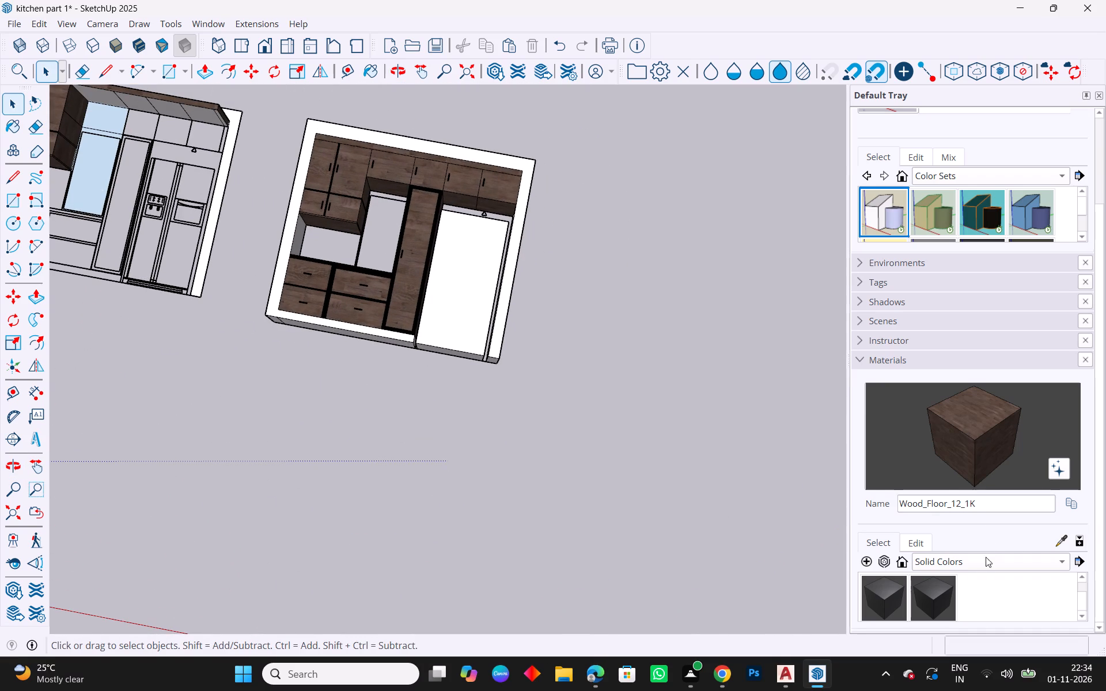
click(983, 563)
click(979, 563)
scroll(995, 583, down, 4)
scroll(995, 586, up, 5)
scroll(994, 583, down, 19)
scroll(1020, 605, down, 9)
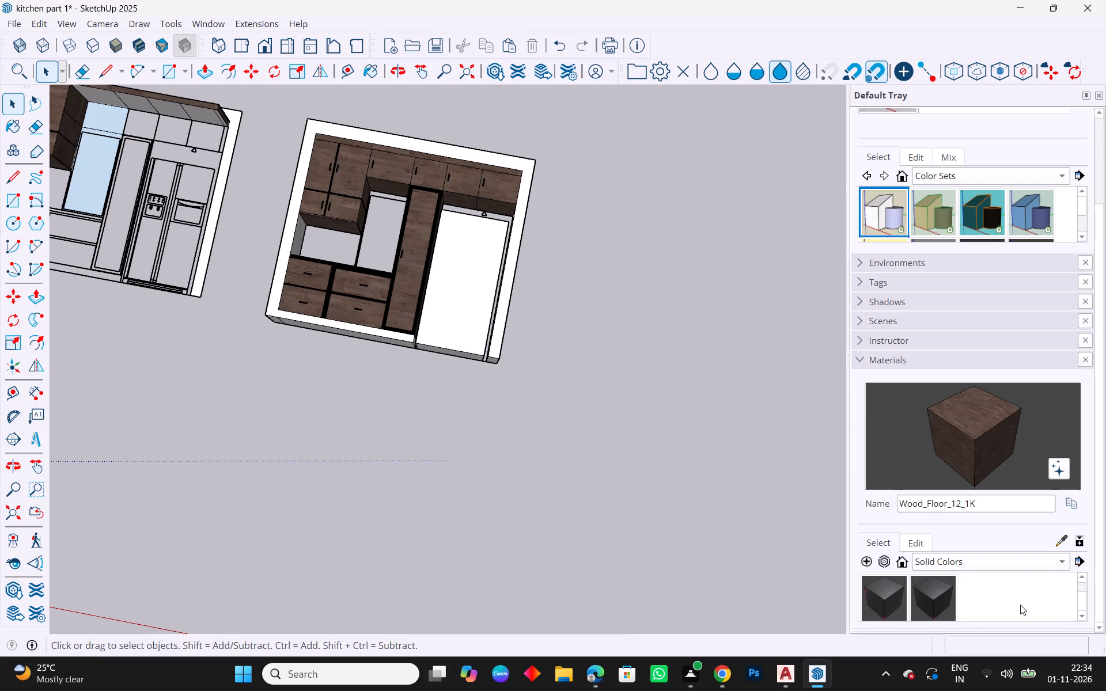
scroll(1020, 605, down, 4)
scroll(1020, 601, up, 15)
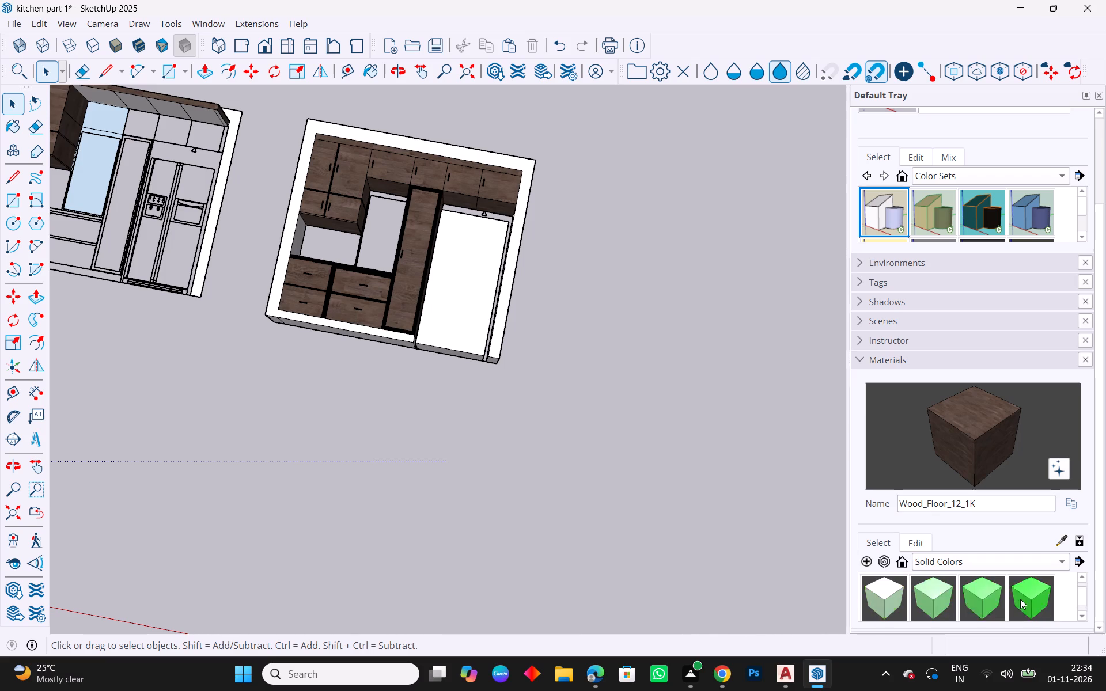
scroll(1020, 598, up, 17)
scroll(918, 474, down, 5)
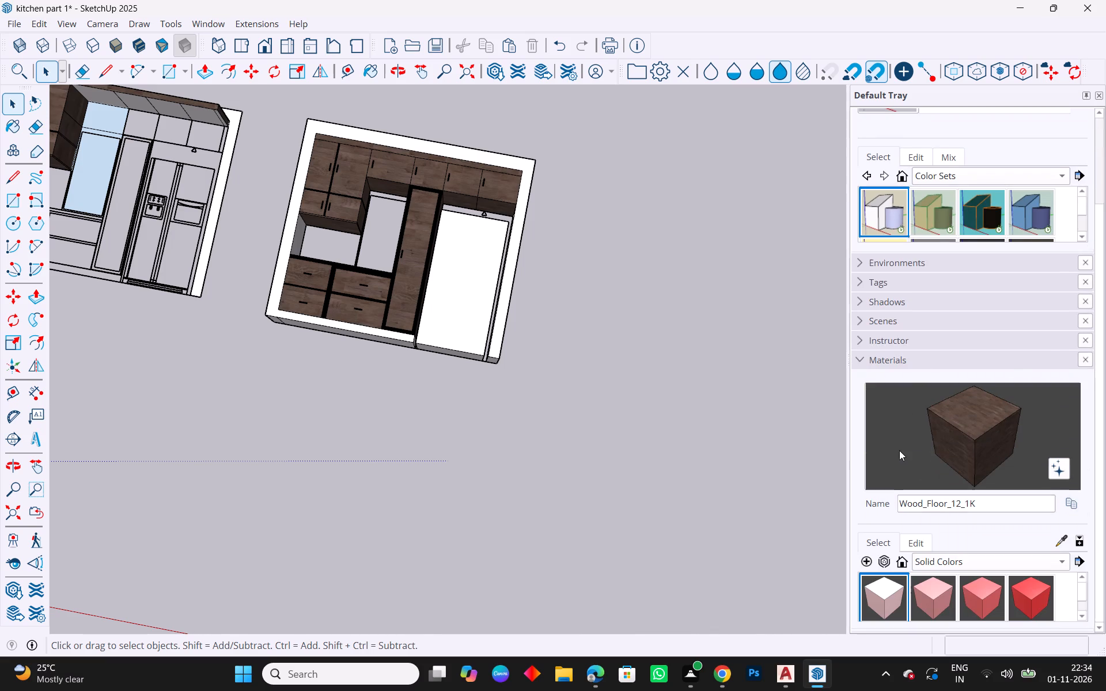
scroll(899, 450, down, 4)
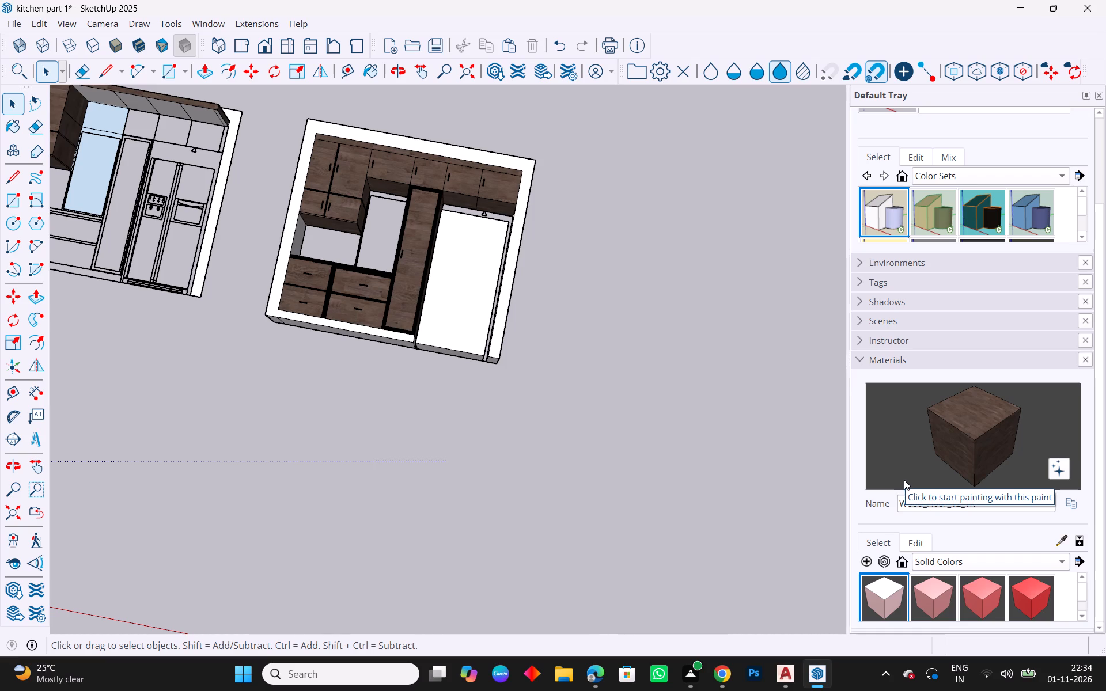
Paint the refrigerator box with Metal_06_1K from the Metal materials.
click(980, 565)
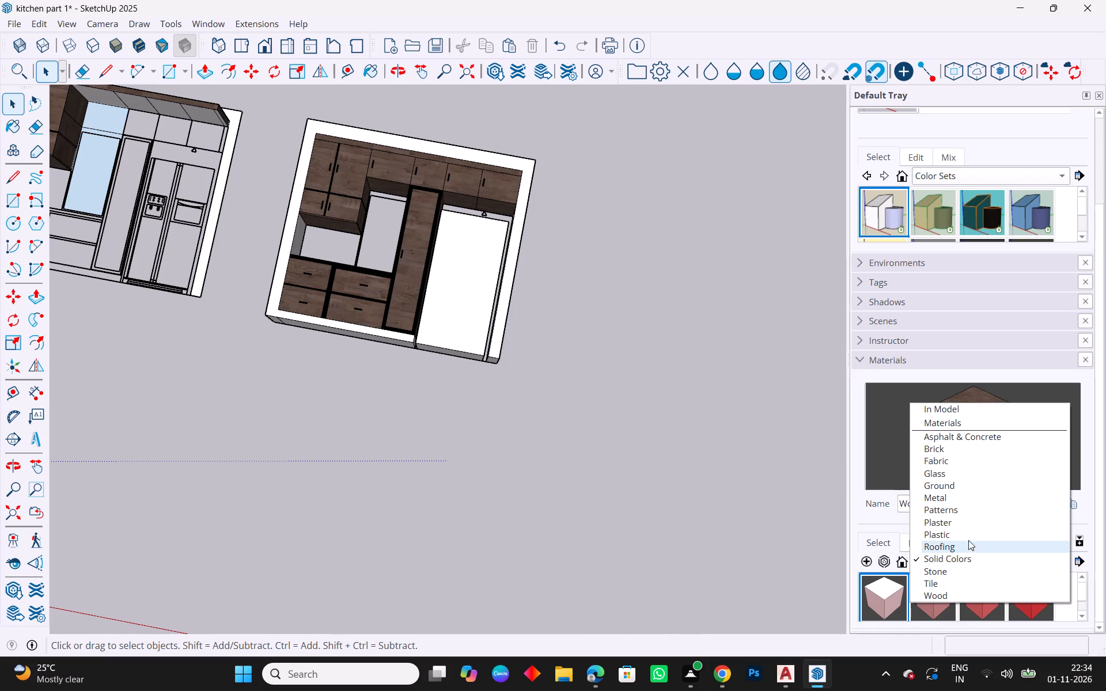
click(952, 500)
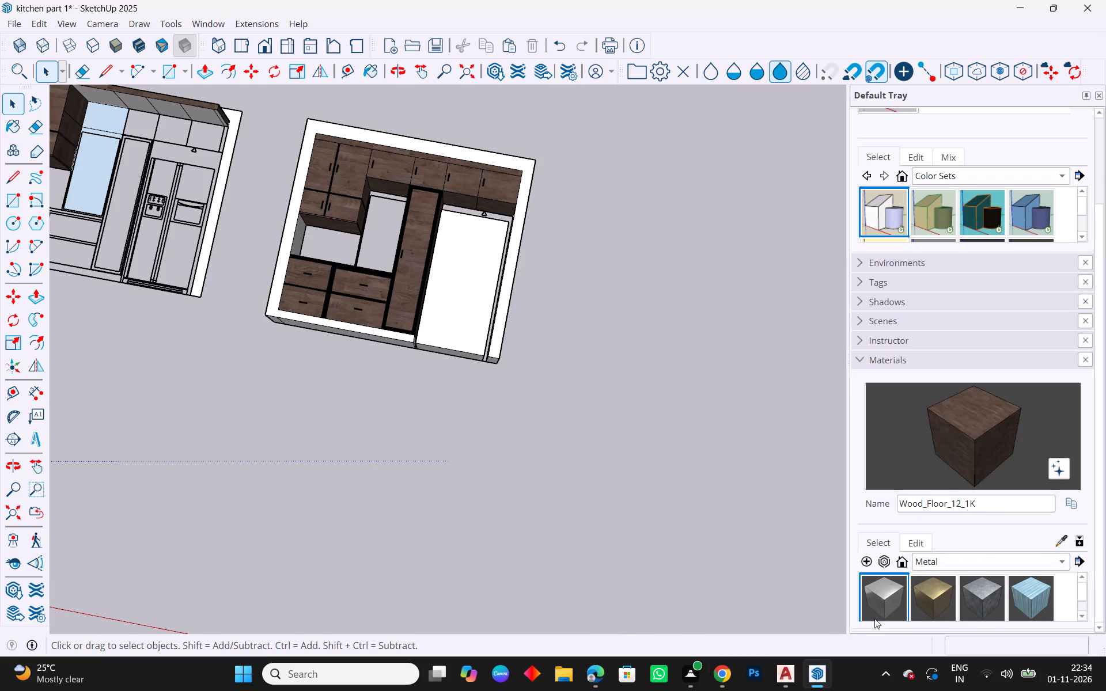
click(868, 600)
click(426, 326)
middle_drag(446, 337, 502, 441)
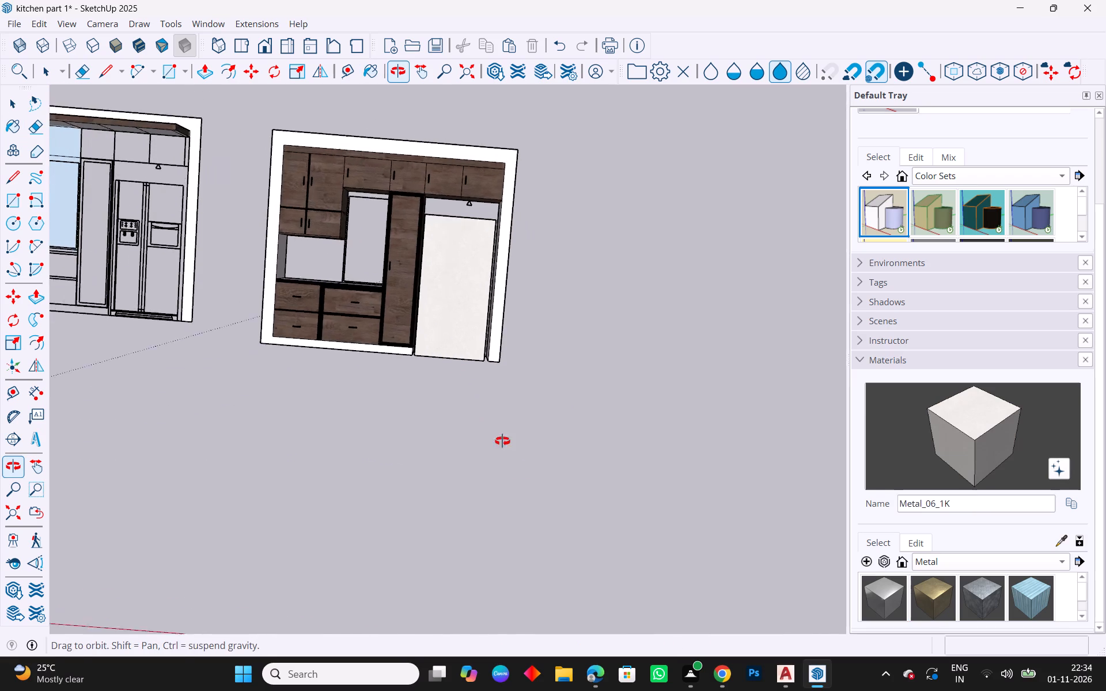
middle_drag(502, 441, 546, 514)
Paint the refrigerator box with the blue-grey Denim_03_1K from the Fabric materials.
click(945, 561)
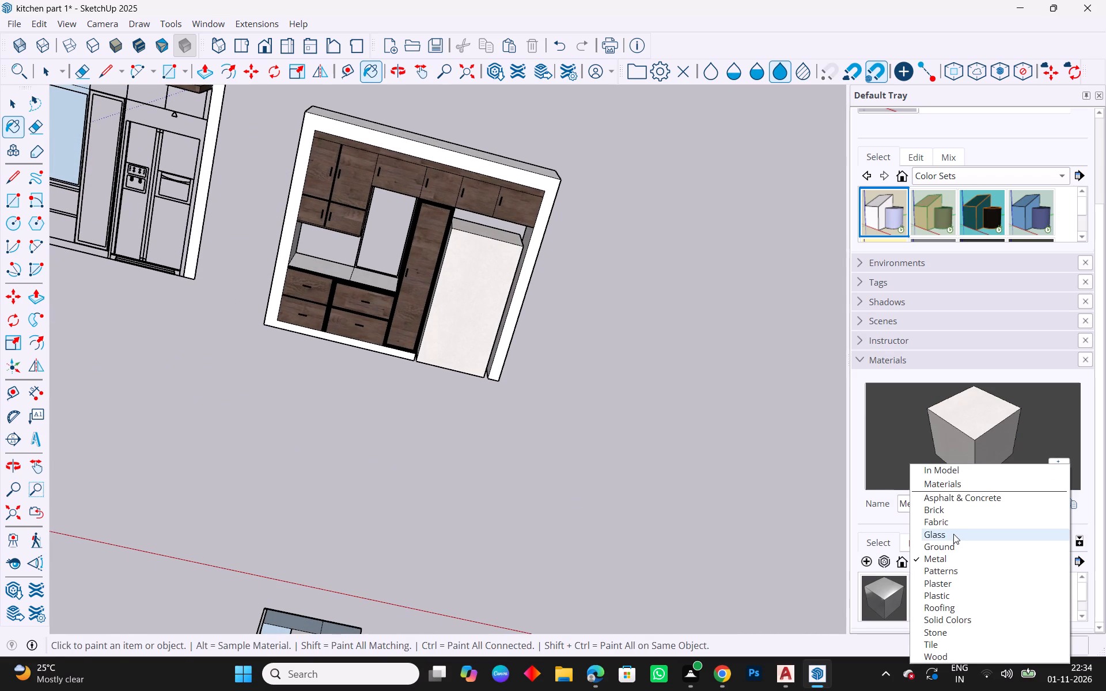
click(945, 522)
click(983, 599)
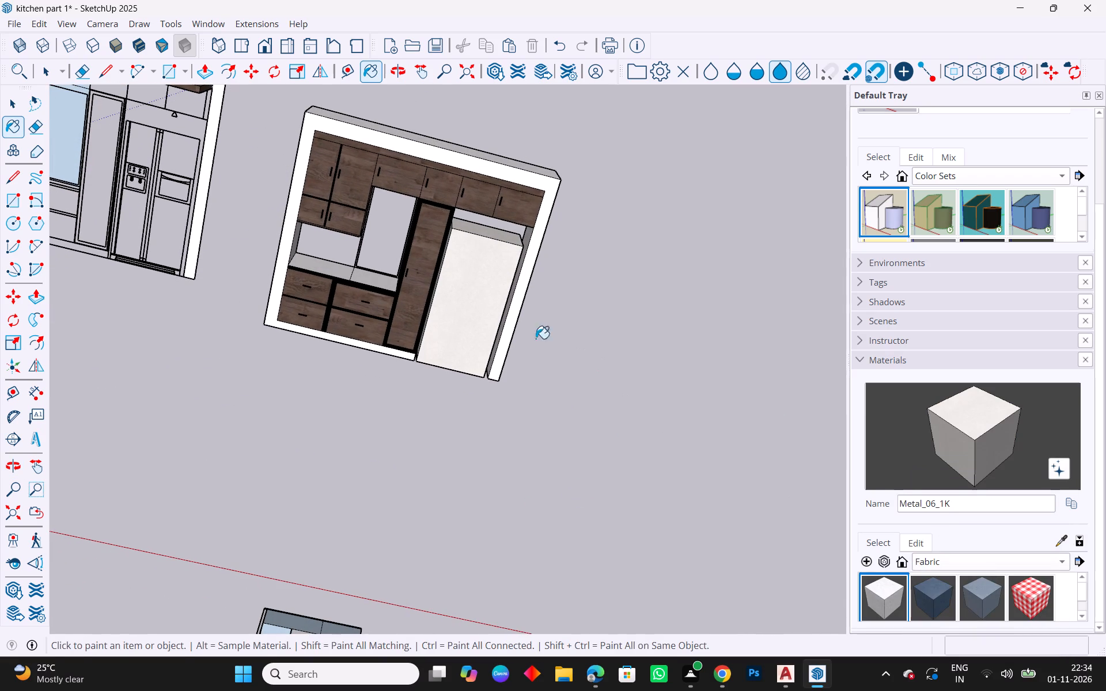
click(473, 302)
middle_drag(552, 340, 522, 195)
scroll(462, 305, up, 6)
key(Escape)
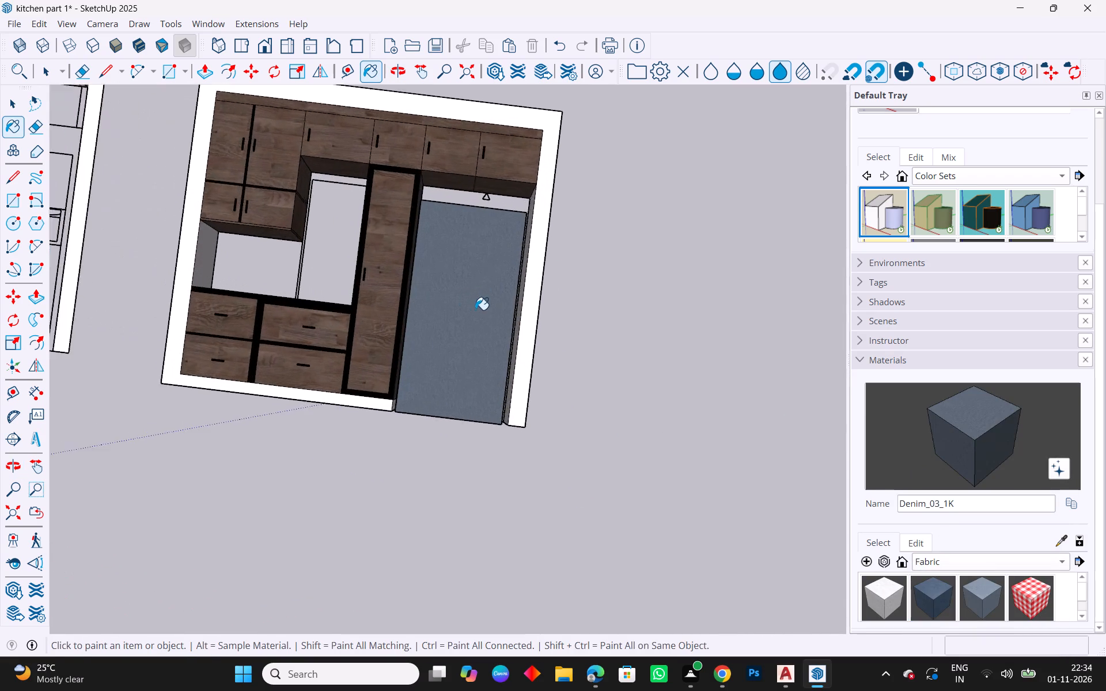
scroll(475, 310, up, 2)
key(space)
key(Escape)
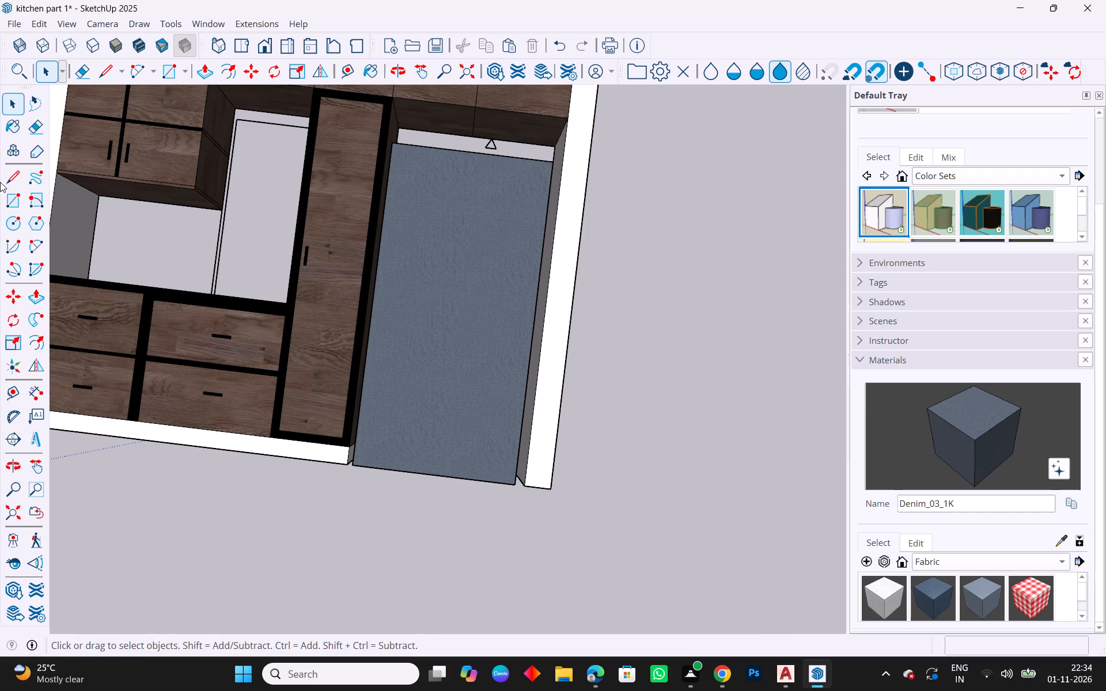
Draw a vertical handle rectangle about 0.07 m by 0.47 m on the refrigerator's front, near the edge beside the tall panel.
click(7, 195)
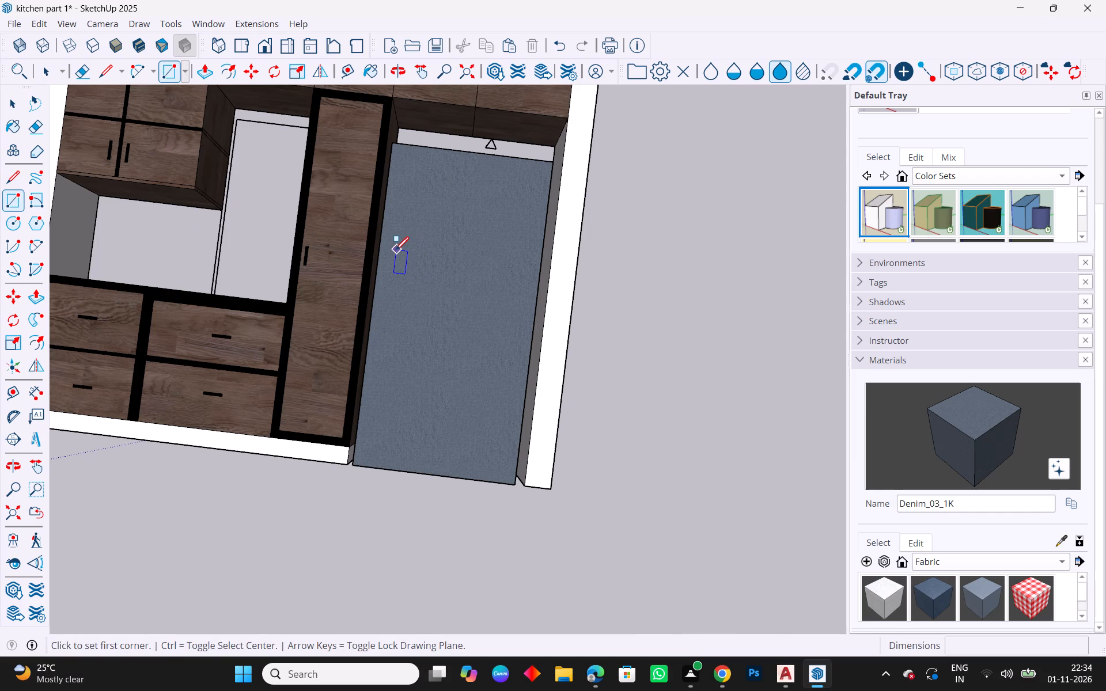
drag(389, 248, 390, 255)
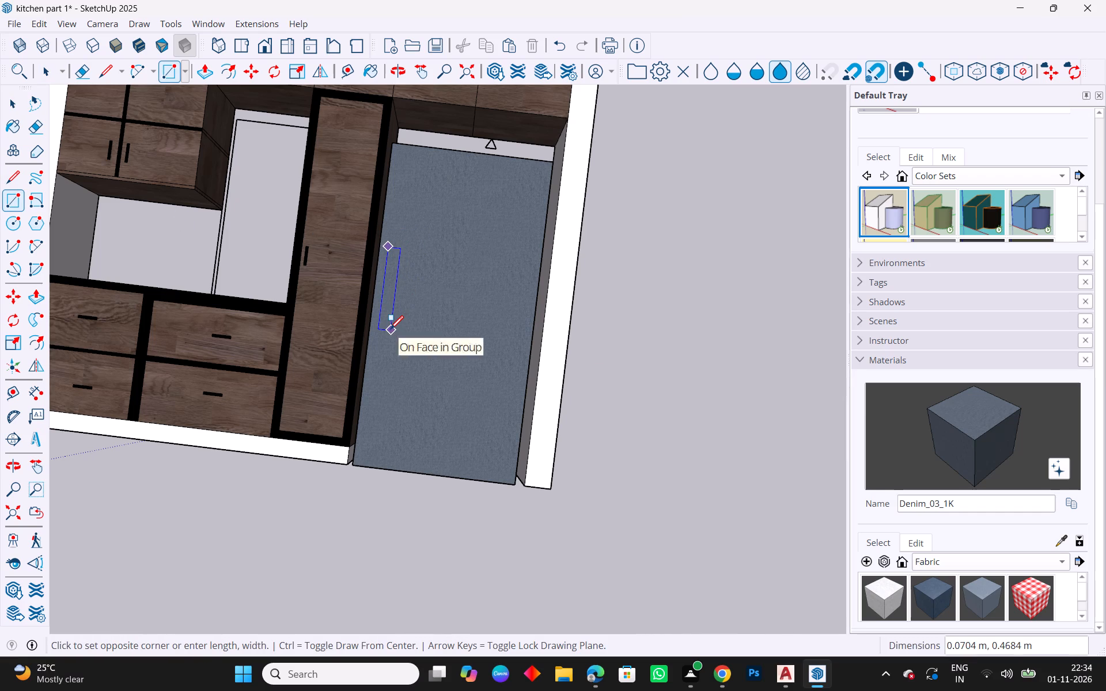
click(389, 331)
key(Escape)
key(space)
key(Escape)
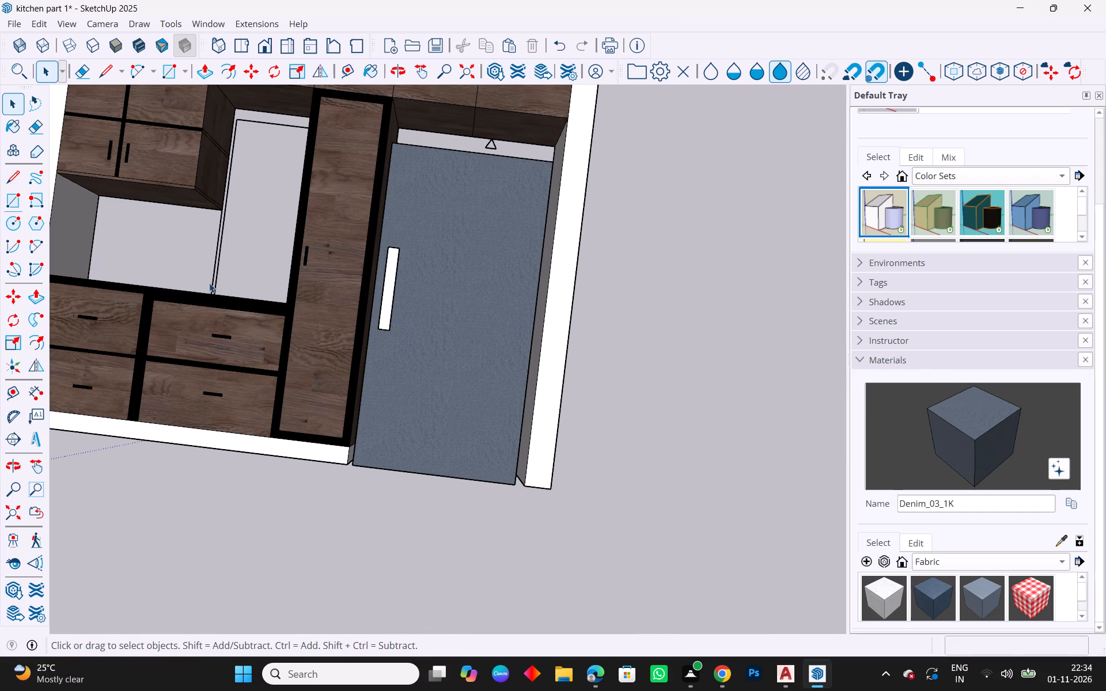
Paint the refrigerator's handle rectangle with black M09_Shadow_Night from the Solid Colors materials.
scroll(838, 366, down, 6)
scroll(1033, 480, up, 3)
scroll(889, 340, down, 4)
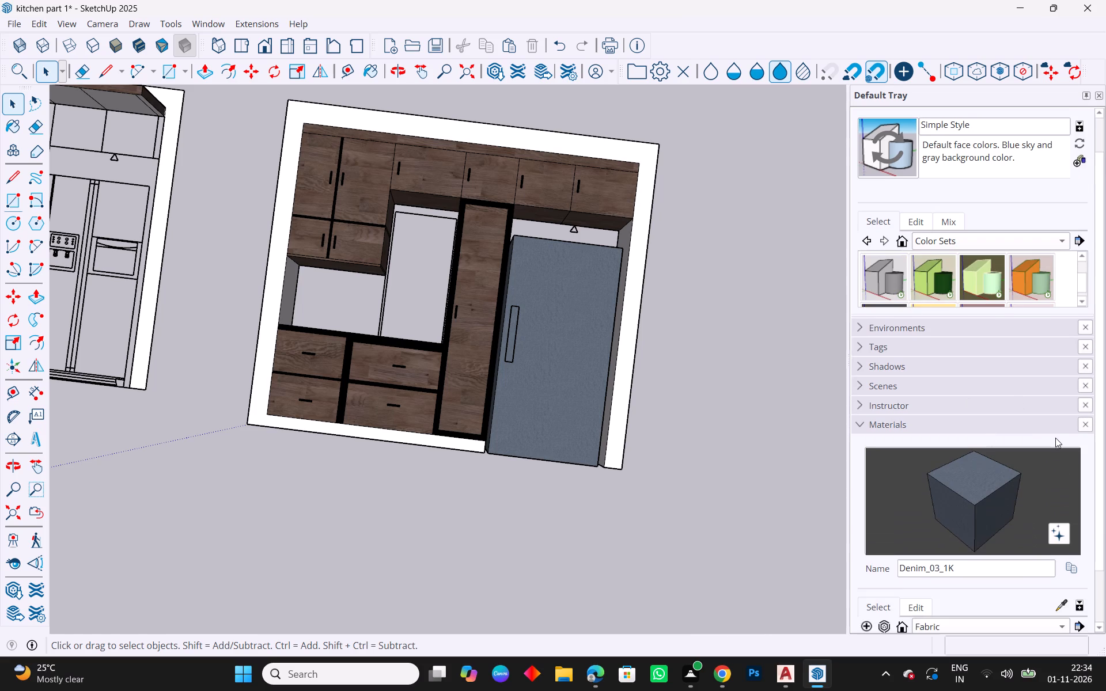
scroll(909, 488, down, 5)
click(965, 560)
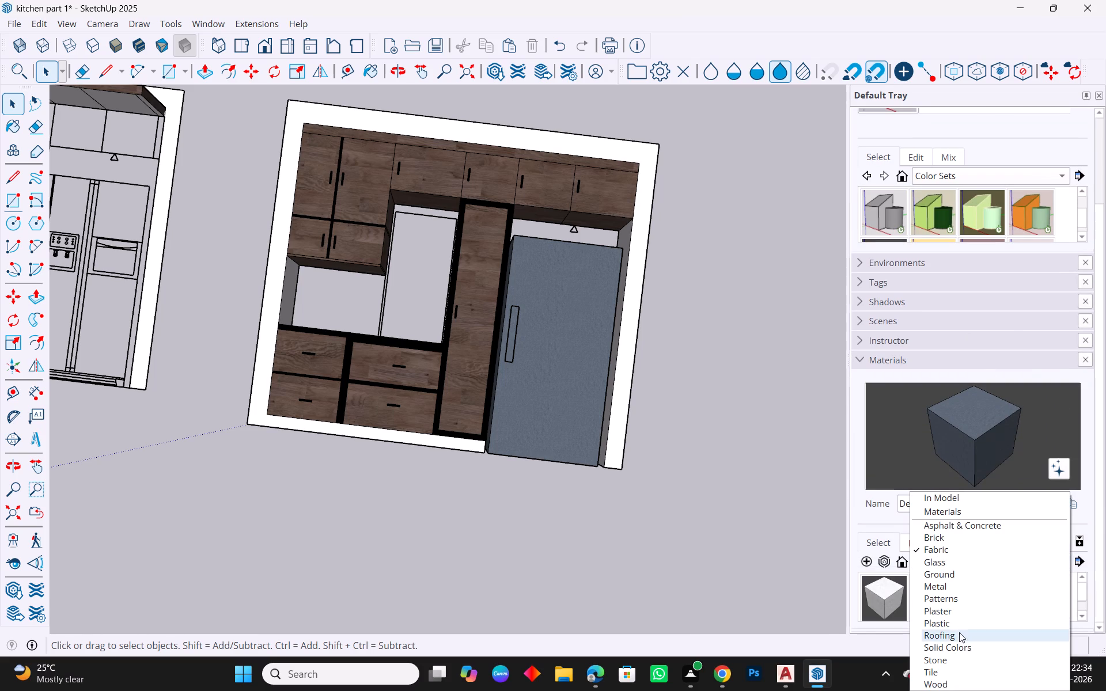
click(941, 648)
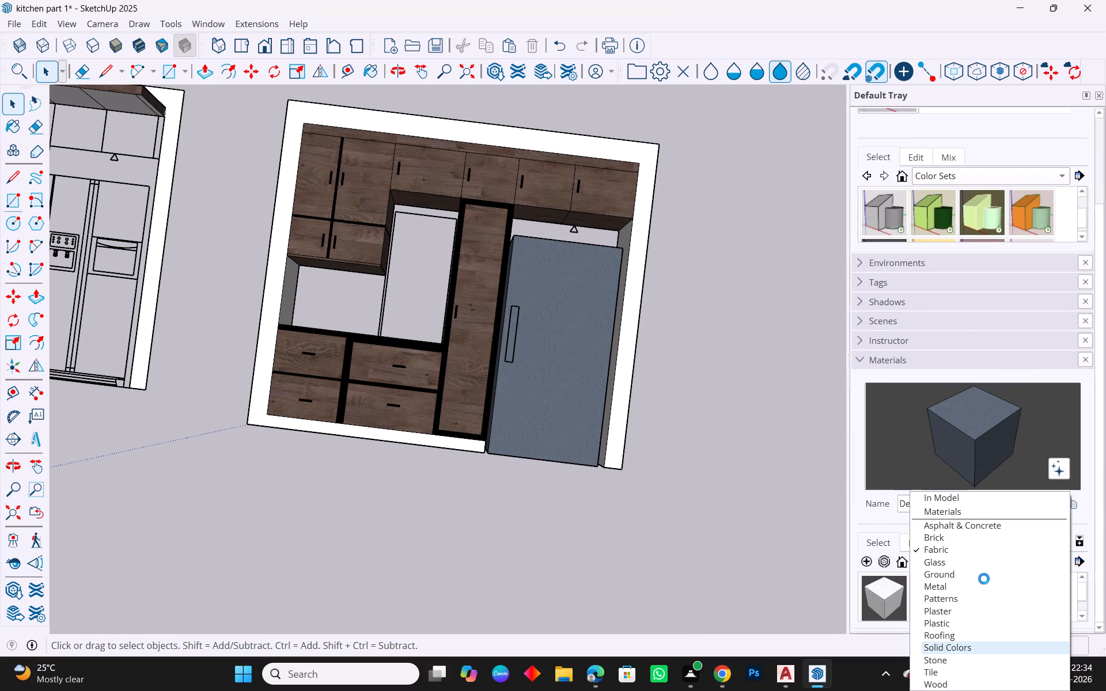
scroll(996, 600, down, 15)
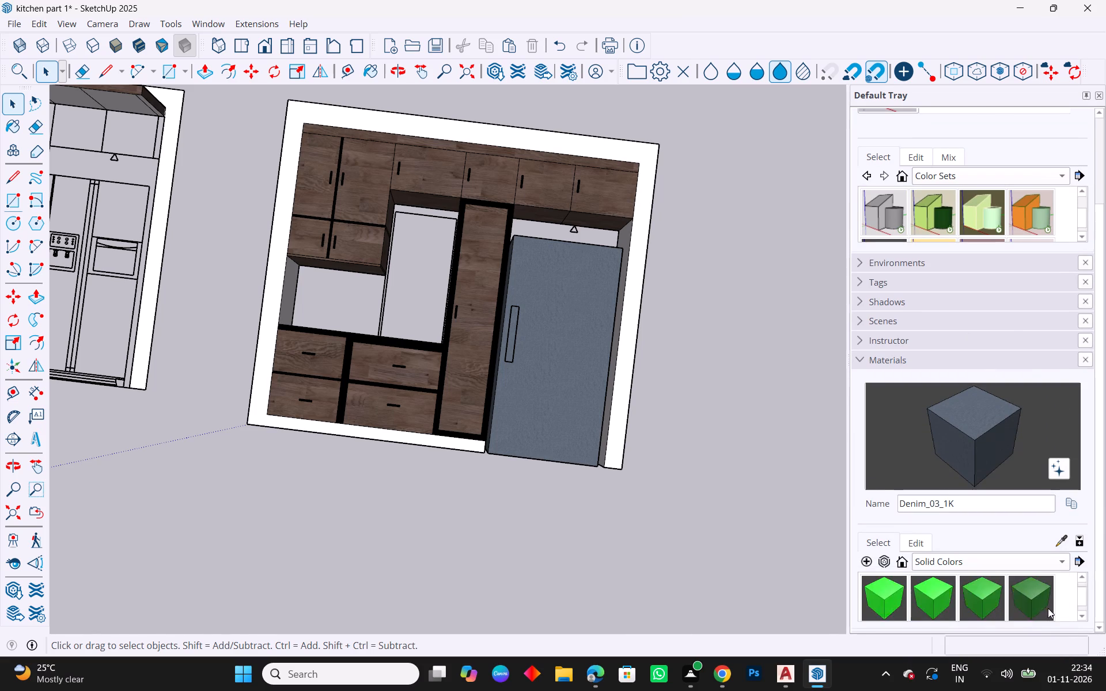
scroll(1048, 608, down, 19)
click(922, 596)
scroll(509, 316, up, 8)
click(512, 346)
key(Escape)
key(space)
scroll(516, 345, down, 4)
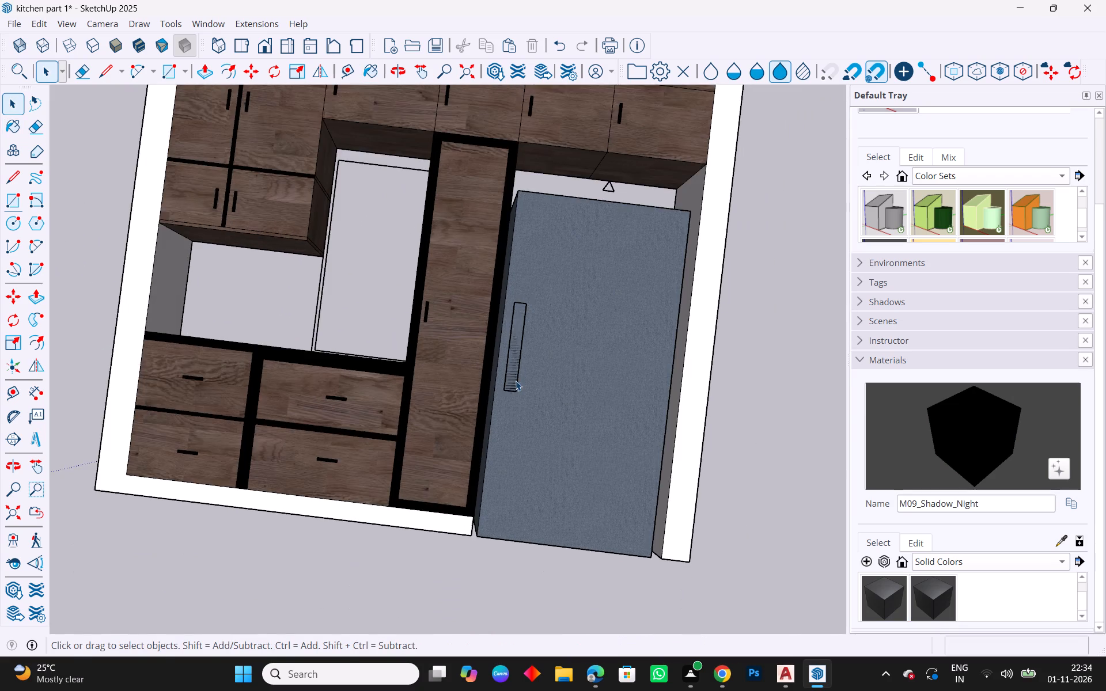
Delete the handle rectangle's face on the refrigerator front, keeping its outline.
scroll(511, 368, up, 5)
click(512, 366)
key(Delete)
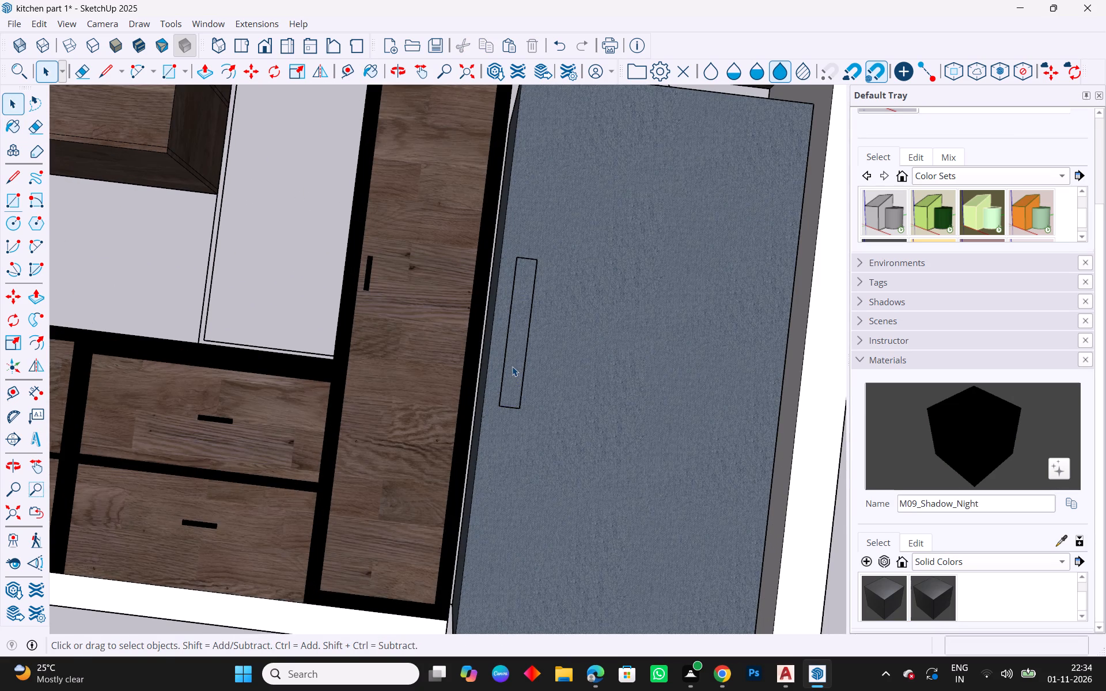
scroll(494, 350, down, 9)
key(Escape)
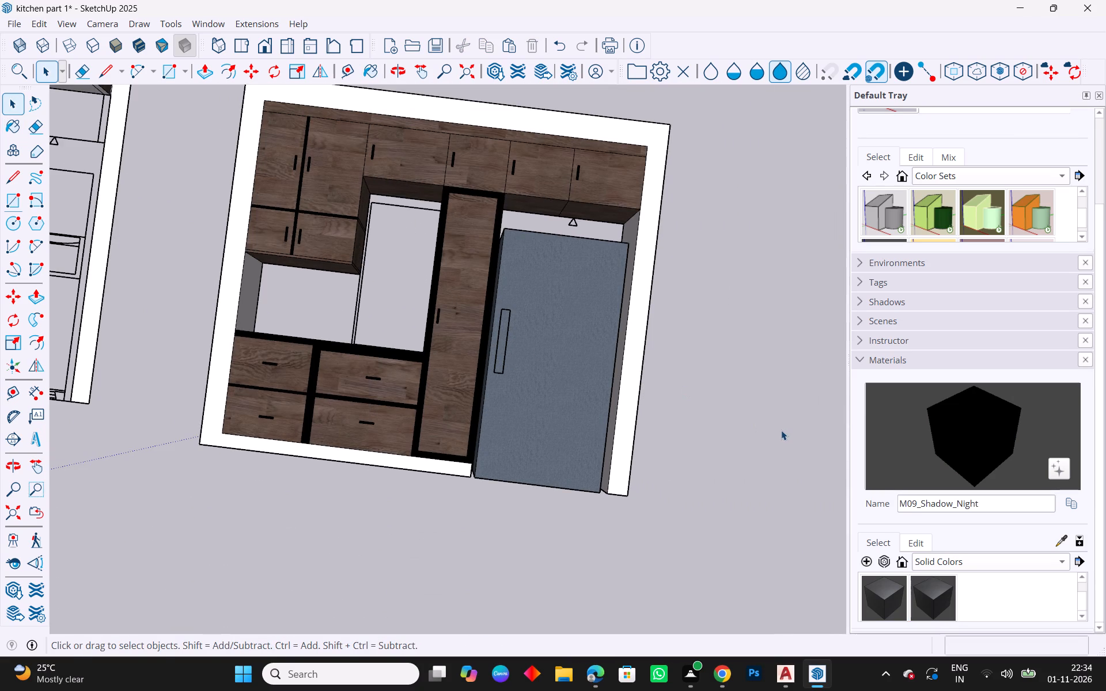
Draw a separate narrow vertical handle rectangle in the empty space beside the refrigerator wall.
text(re)
key(Escape)
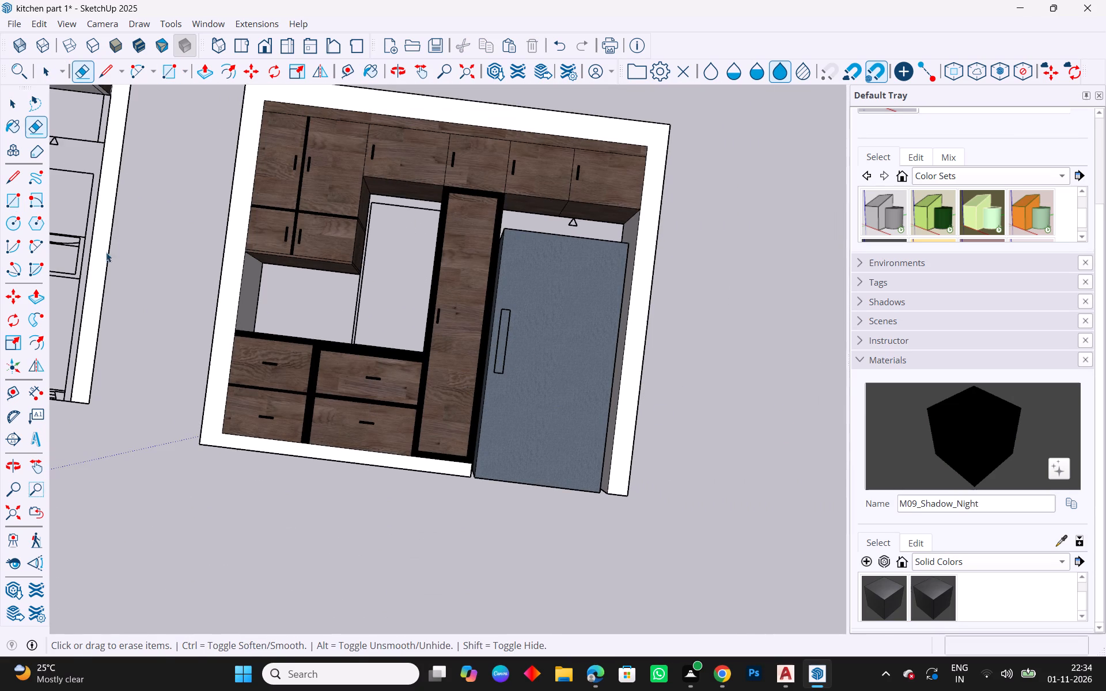
key(space)
click(13, 204)
click(706, 348)
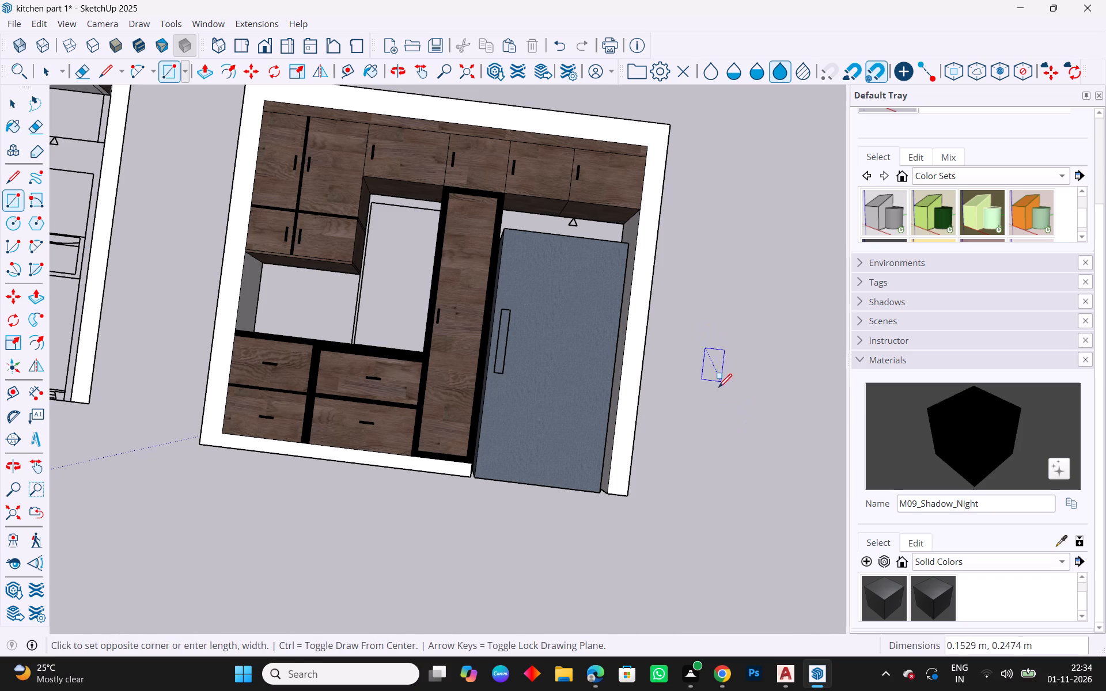
click(705, 426)
key(Escape)
key(space)
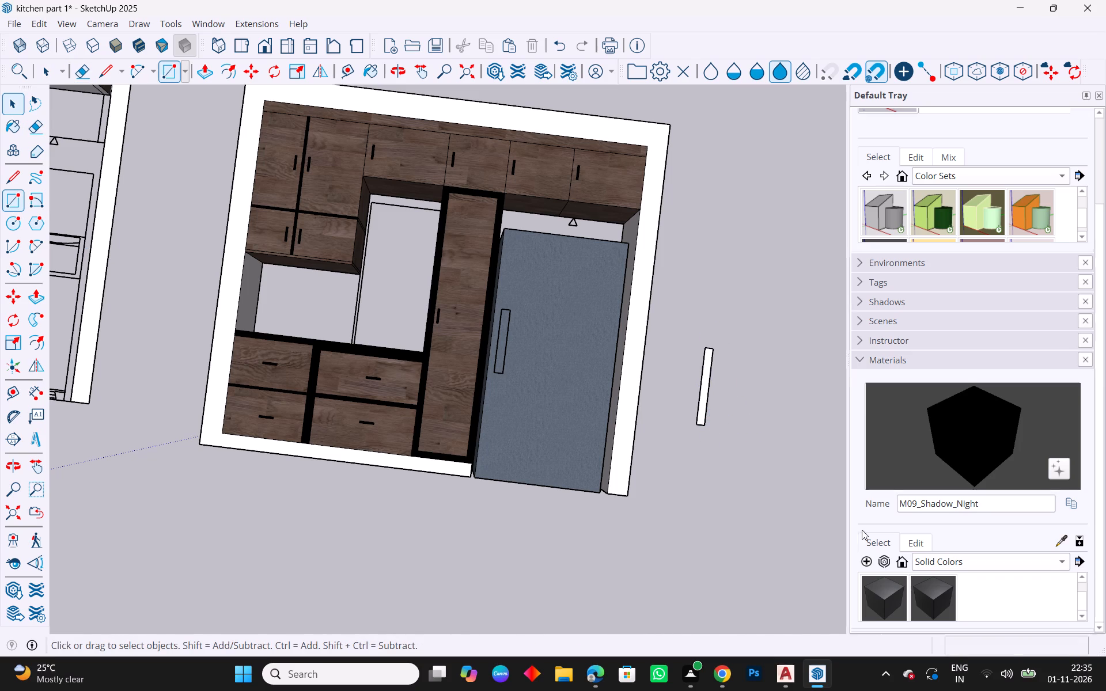
Paint the separate handle rectangle with black M09_Shadow_Night.
click(941, 598)
click(704, 378)
key(space)
key(Escape)
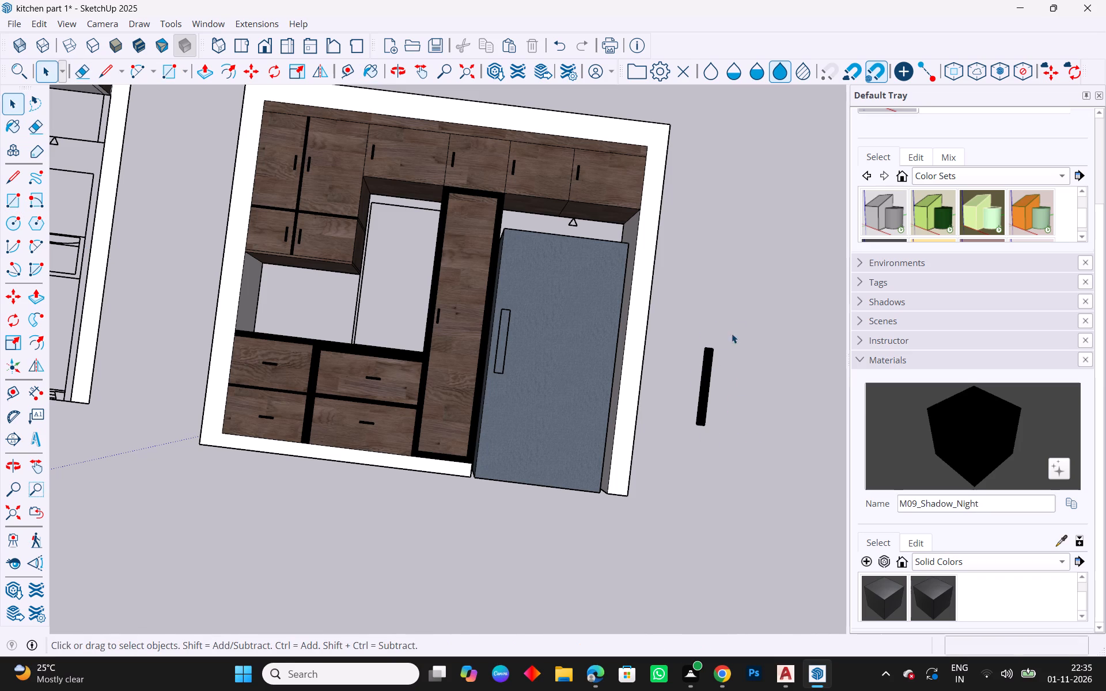
Move the black handle strip by its lower corner about 1.80 m onto the refrigerator front, at the earlier handle outline's lower corner.
drag(738, 312, 672, 458)
key(m)
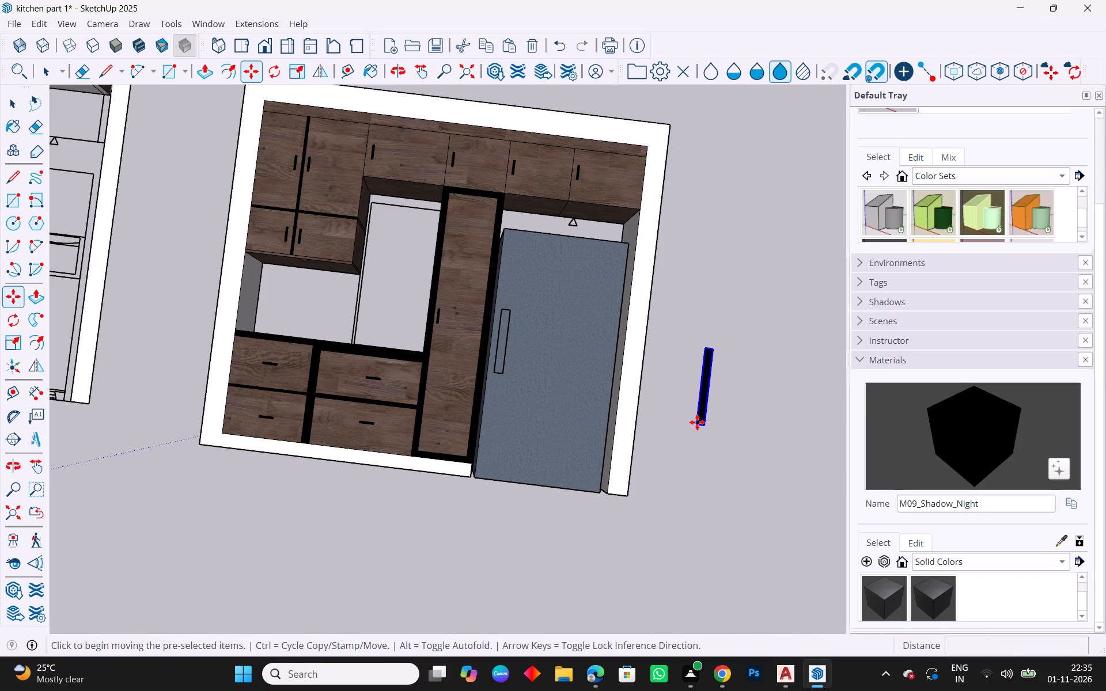
click(697, 422)
scroll(504, 363, up, 4)
click(488, 378)
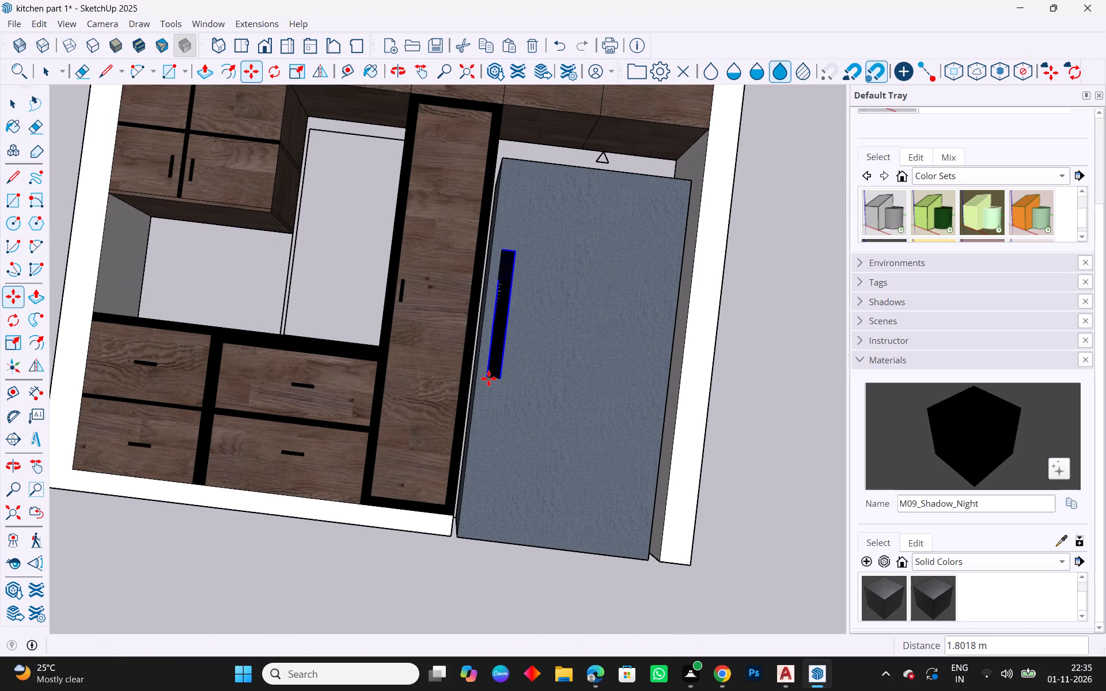
key(Escape)
key(space)
scroll(606, 335, down, 4)
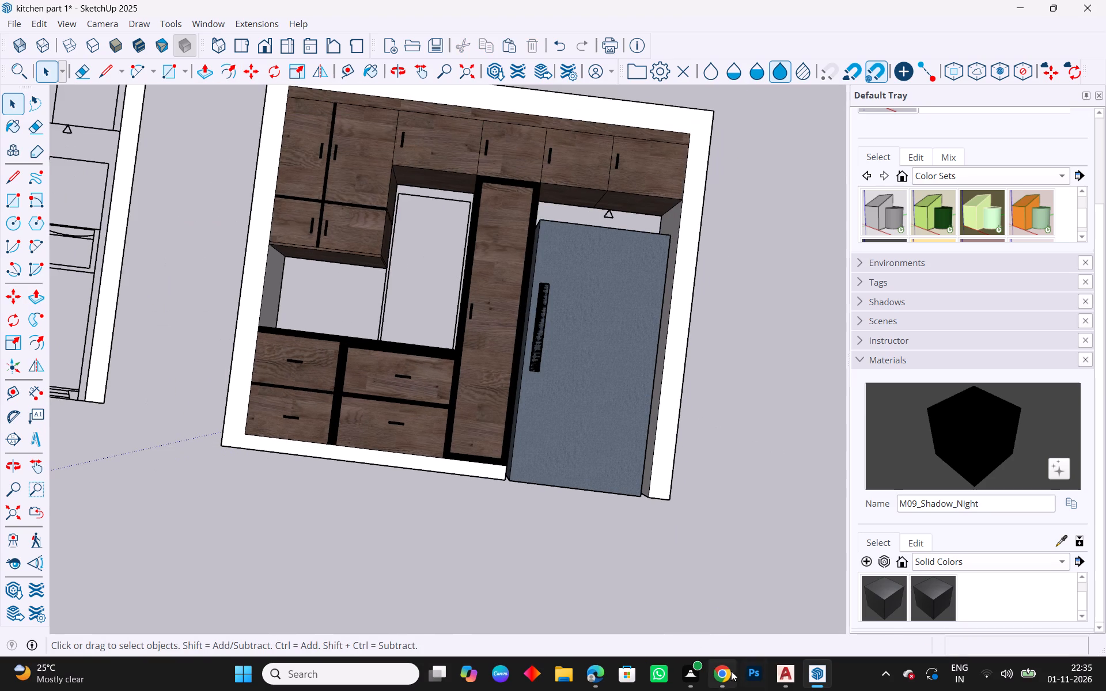
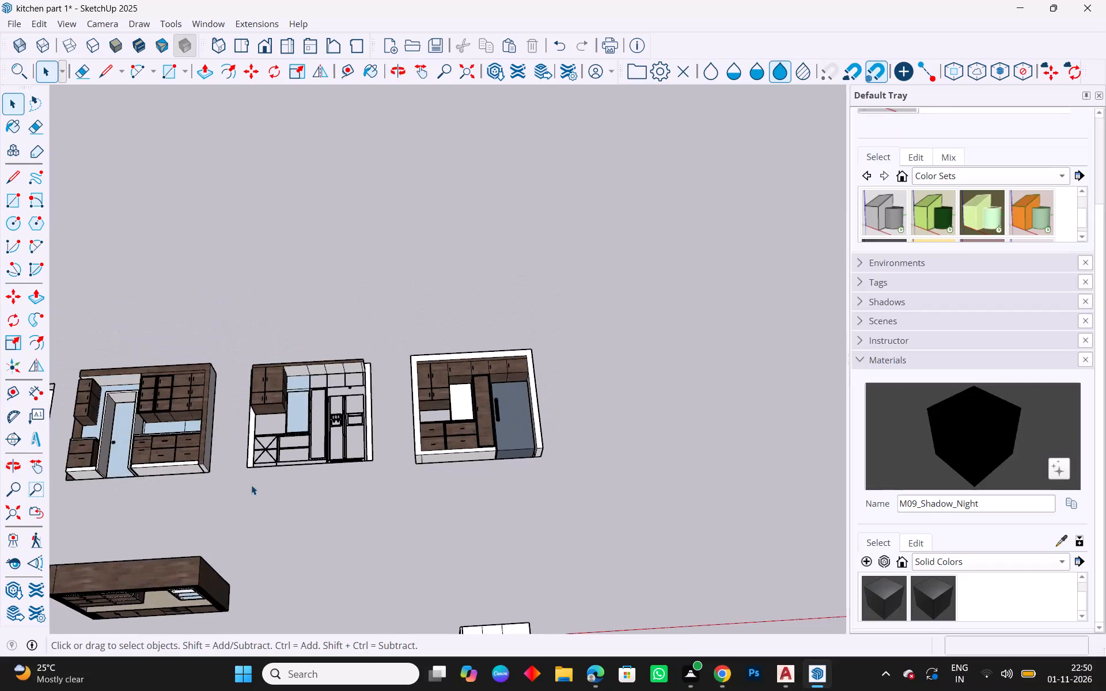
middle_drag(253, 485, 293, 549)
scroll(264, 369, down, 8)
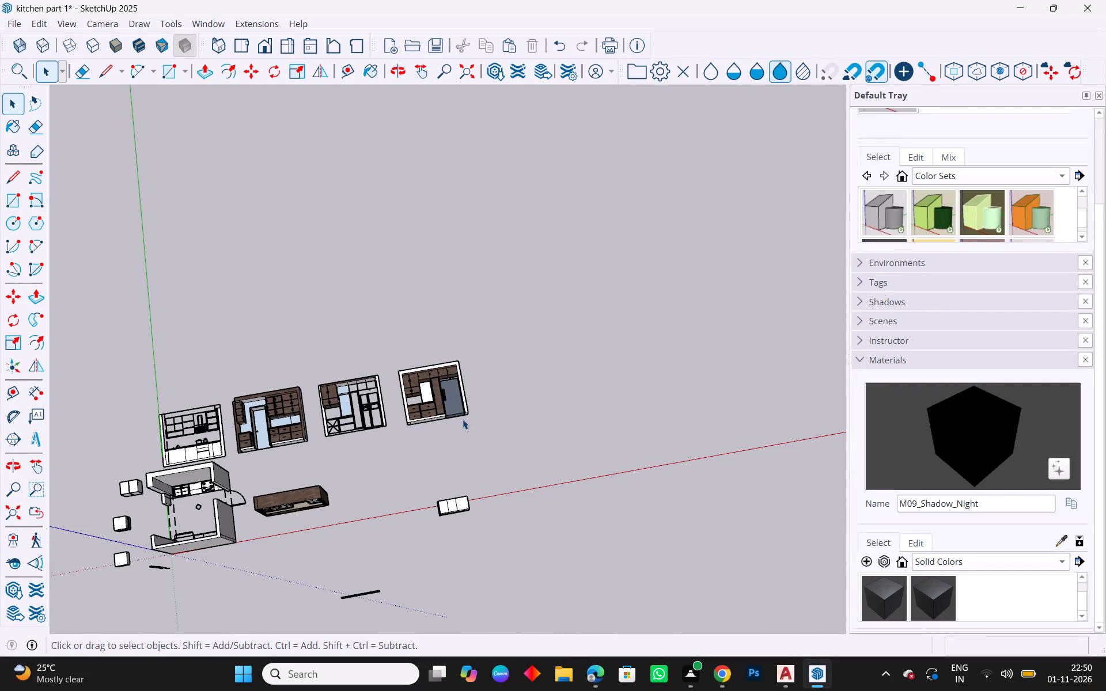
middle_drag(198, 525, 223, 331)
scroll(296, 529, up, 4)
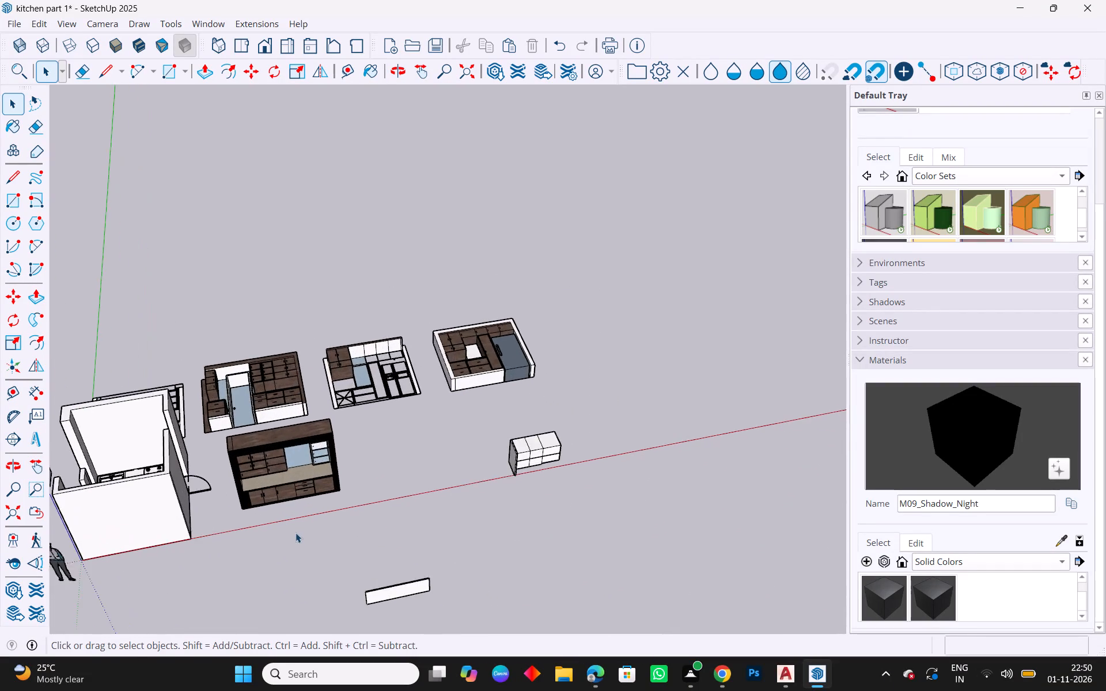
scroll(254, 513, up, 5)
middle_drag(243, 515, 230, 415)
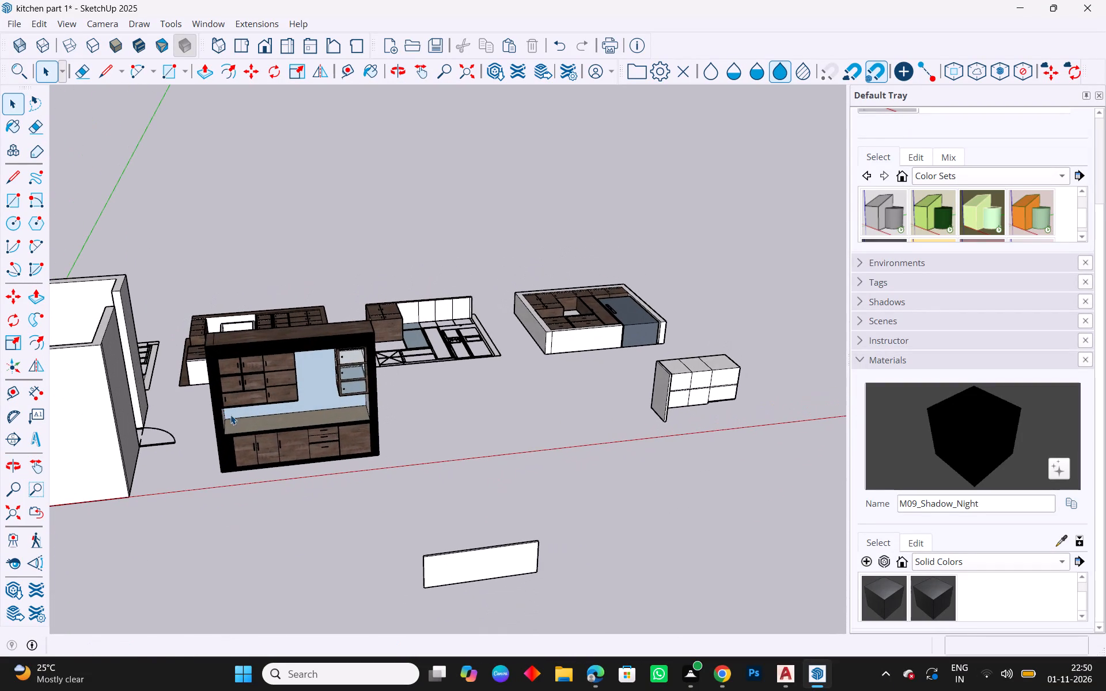
Switch to Chrome and look through the open browser tabs, bringing up the YouTube home page.
click(717, 670)
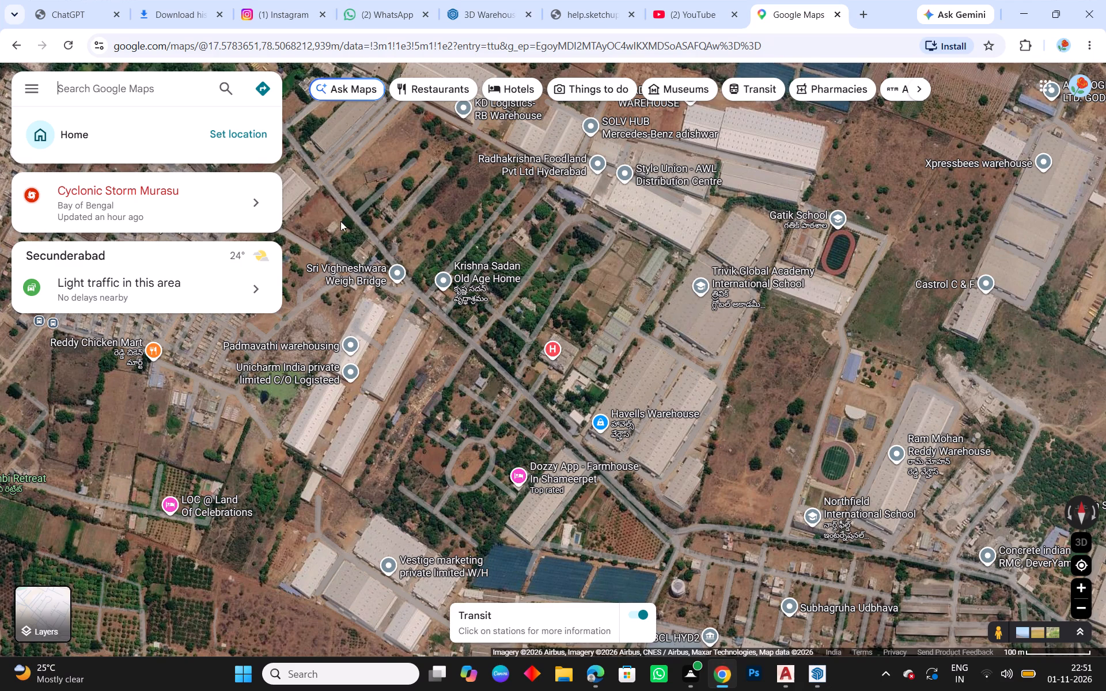
click(592, 1)
click(657, 3)
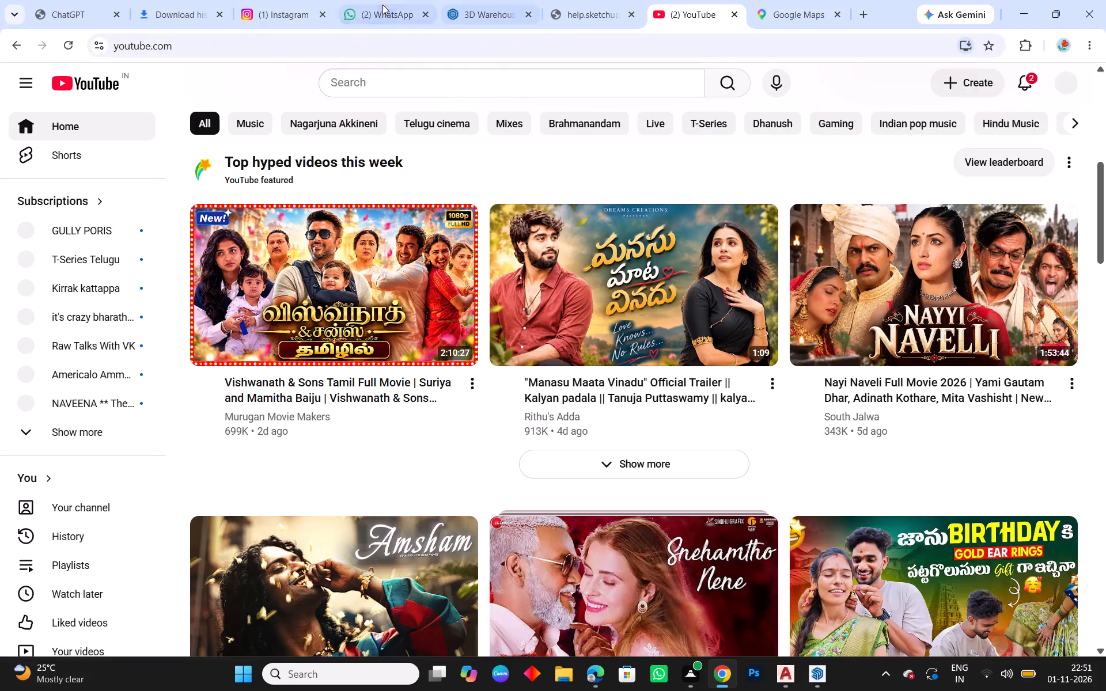
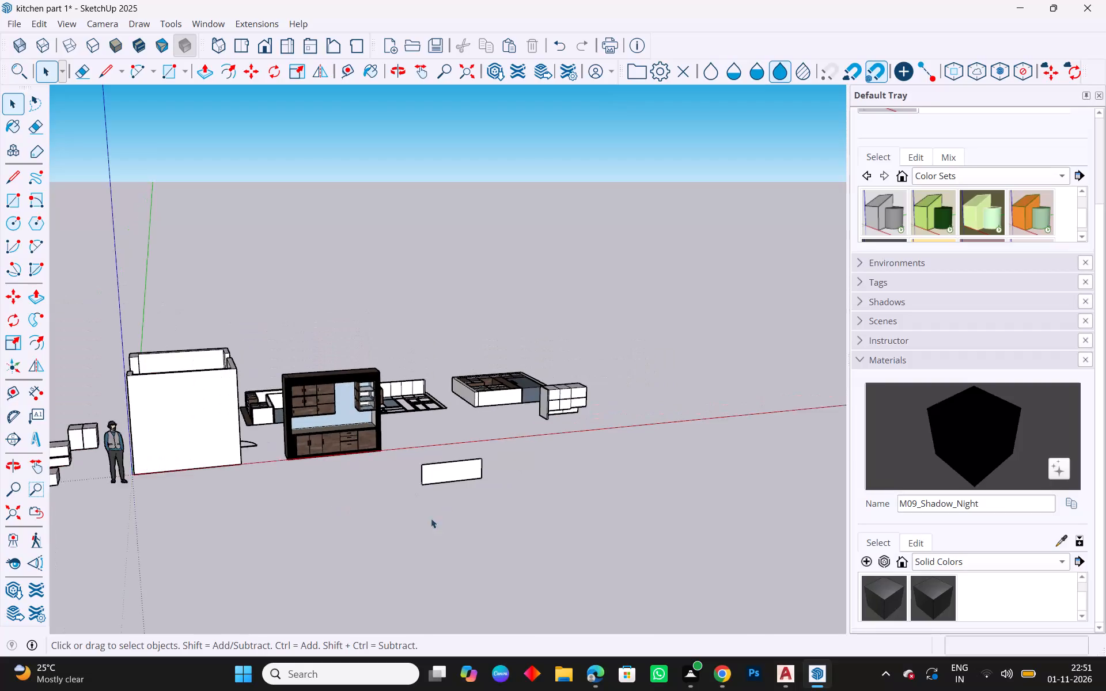
Examine the kitchen elevations, the room model and the loose cabinet pieces from several angles.
middle_drag(188, 474, 410, 646)
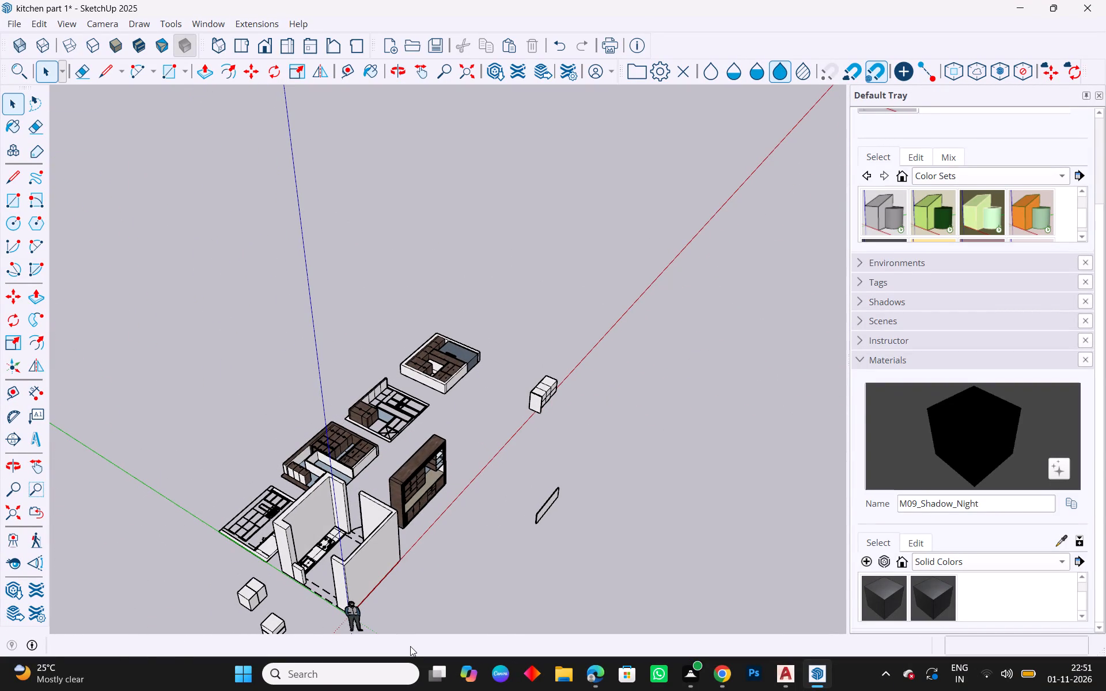
middle_drag(536, 599, 302, 602)
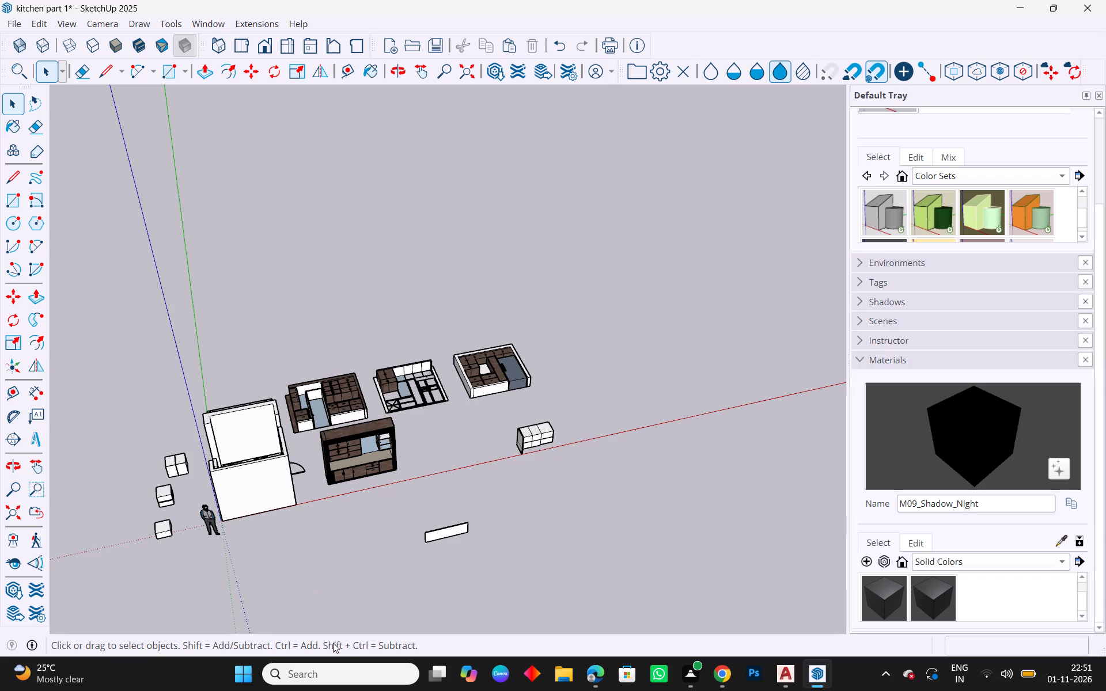
middle_drag(330, 500, 187, 561)
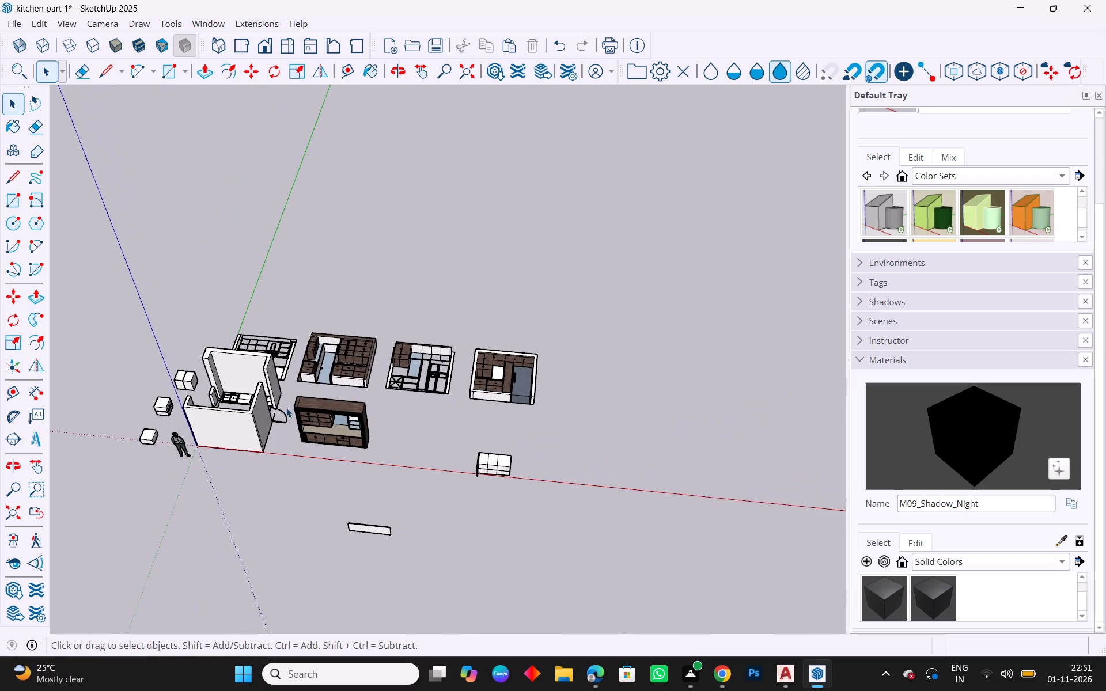
scroll(282, 348, up, 4)
middle_drag(285, 336, 329, 607)
scroll(391, 393, up, 4)
scroll(283, 354, up, 5)
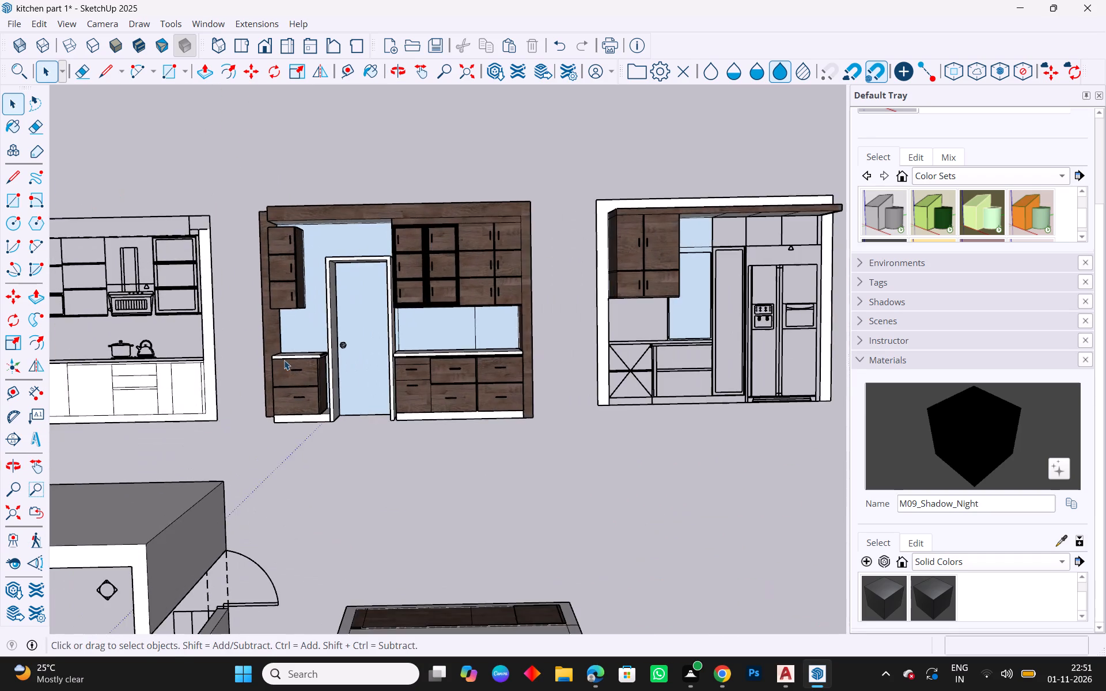
middle_drag(316, 408, 476, 419)
middle_drag(635, 421, 578, 262)
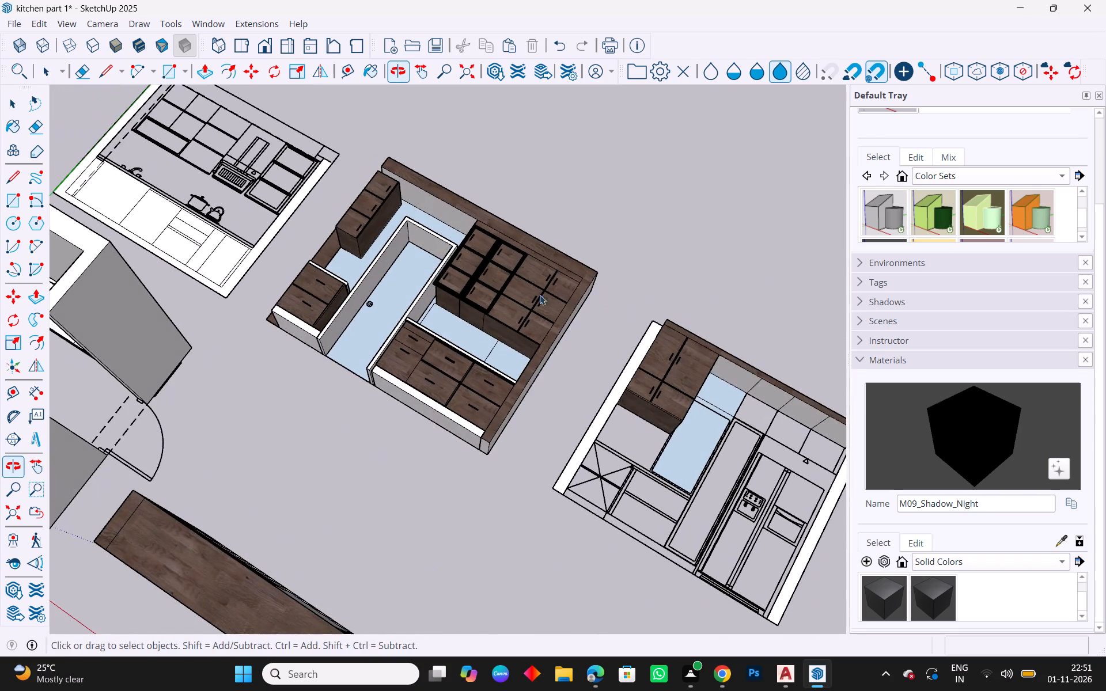
middle_drag(404, 564, 734, 574)
scroll(522, 445, up, 3)
scroll(507, 506, down, 1)
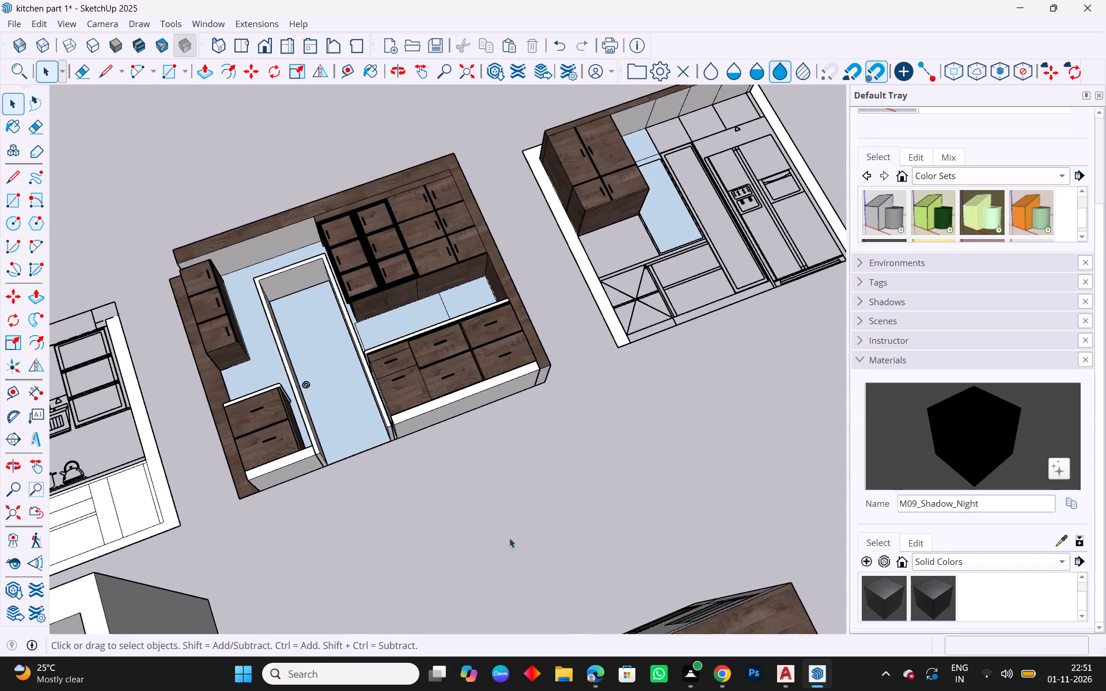
scroll(509, 538, down, 2)
middle_drag(410, 366, 398, 510)
scroll(357, 404, down, 3)
scroll(478, 339, up, 1)
scroll(552, 342, down, 4)
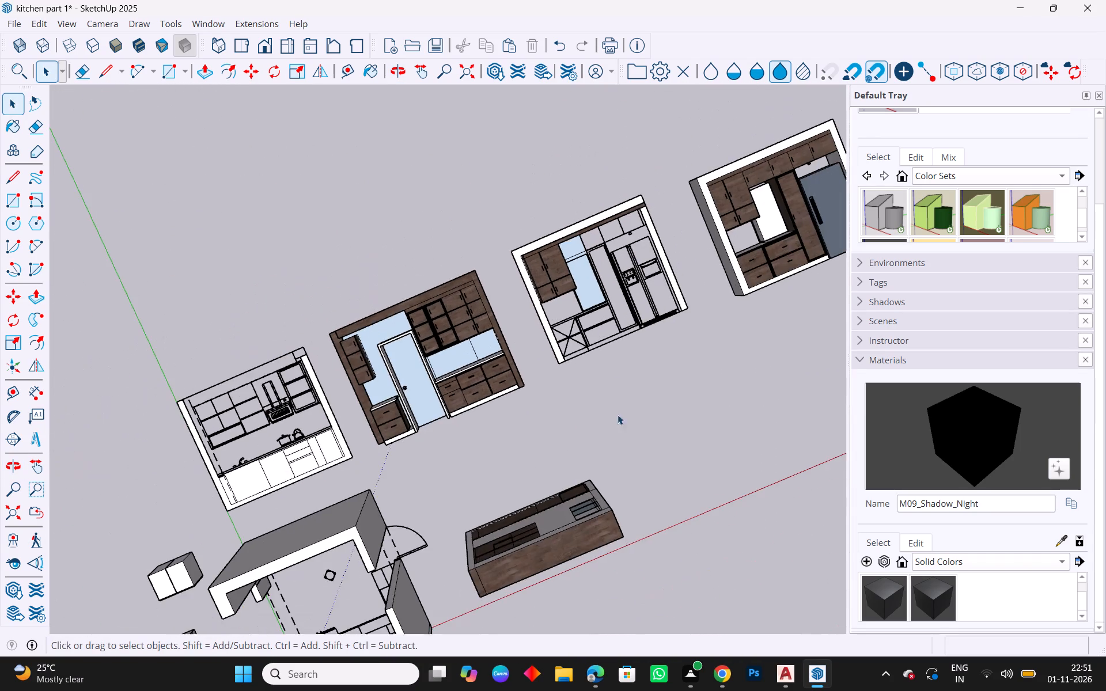
middle_drag(202, 481, 205, 385)
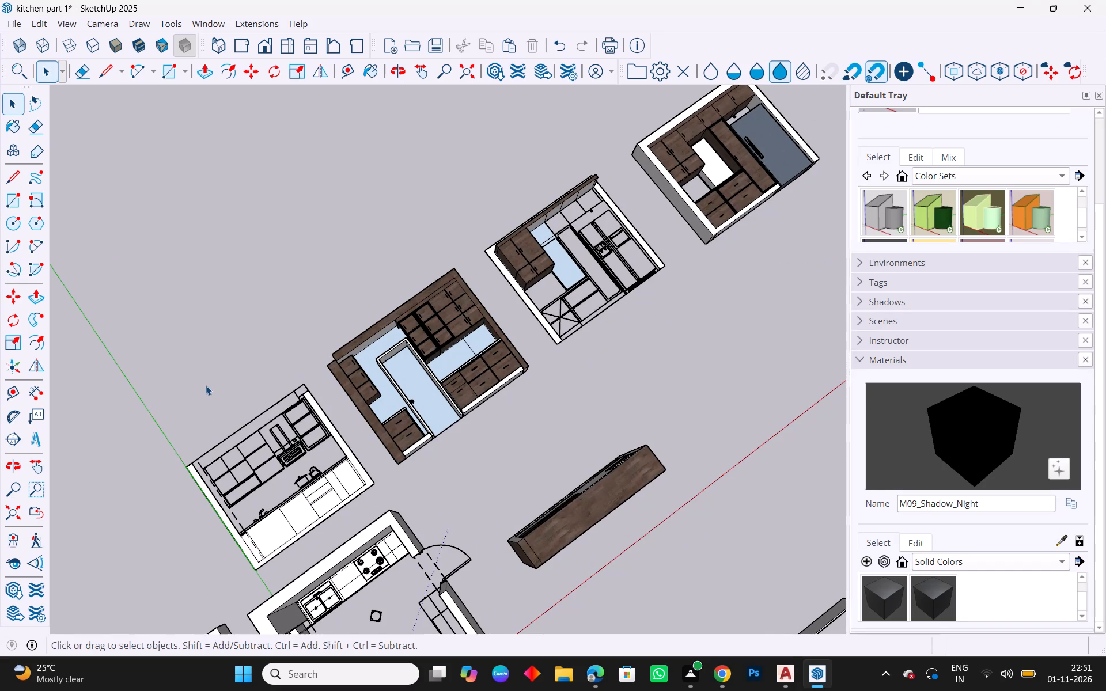
scroll(317, 481, up, 8)
scroll(280, 384, down, 6)
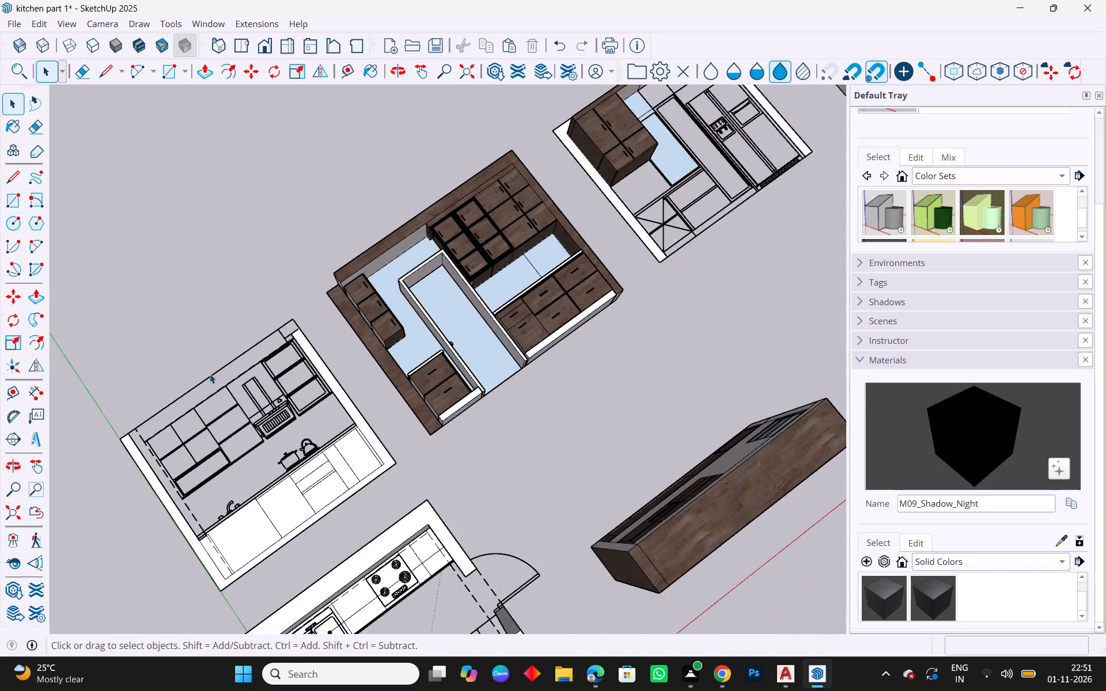
scroll(210, 374, down, 3)
scroll(324, 424, down, 4)
middle_drag(615, 579, 444, 293)
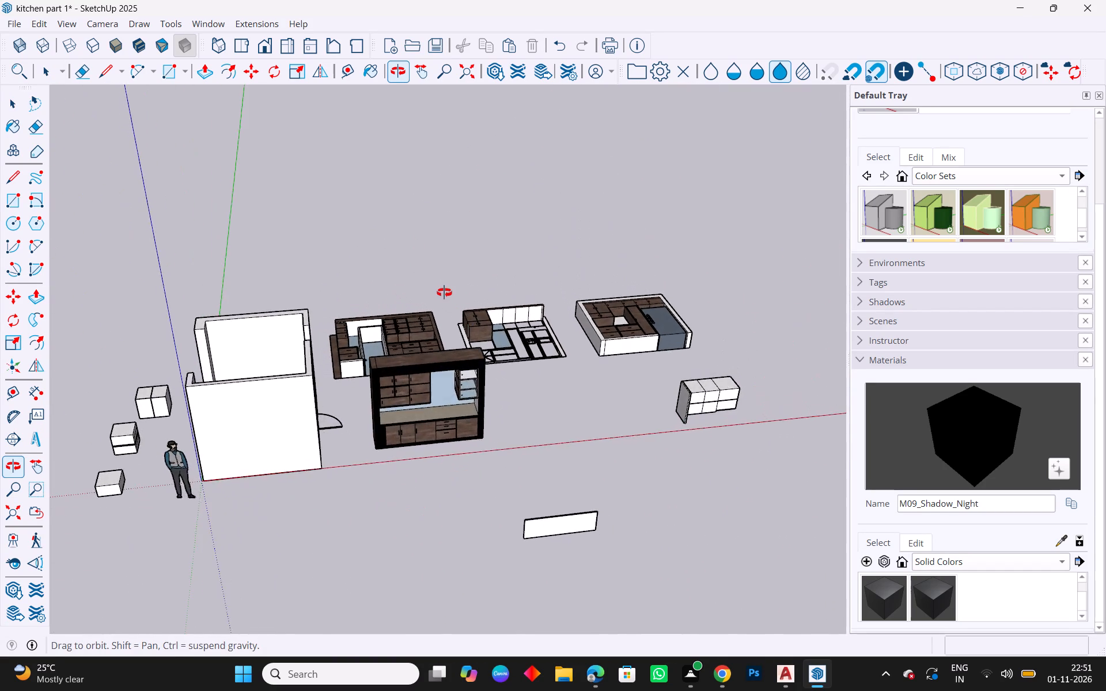
middle_drag(444, 293, 387, 225)
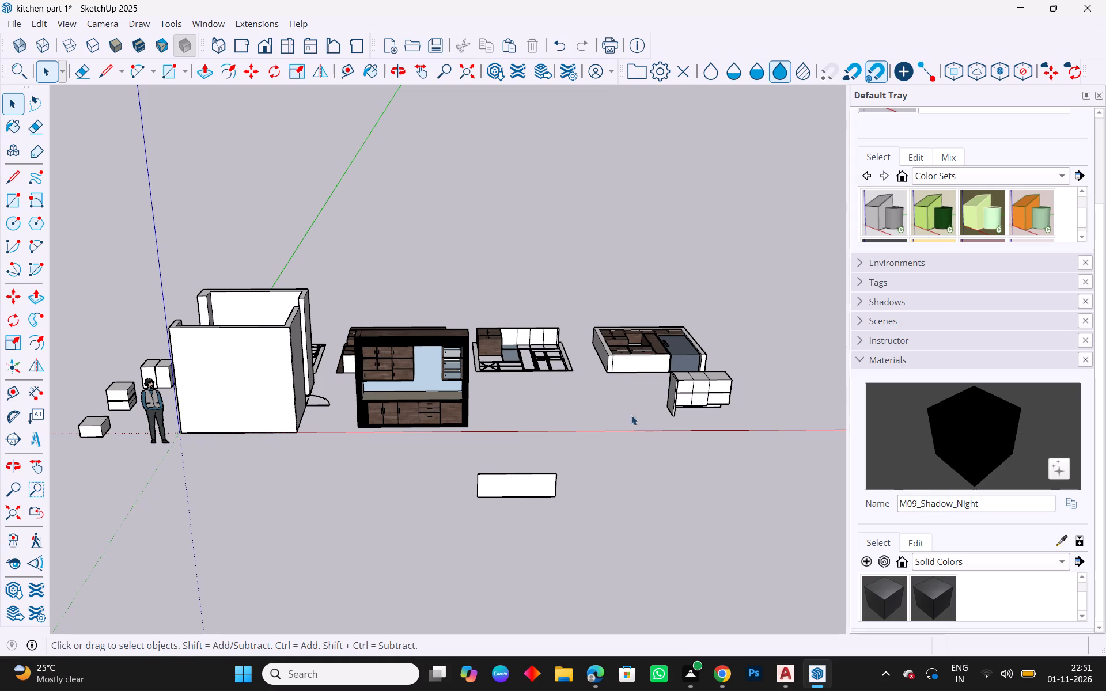
middle_drag(655, 430, 617, 620)
middle_drag(637, 302, 619, 449)
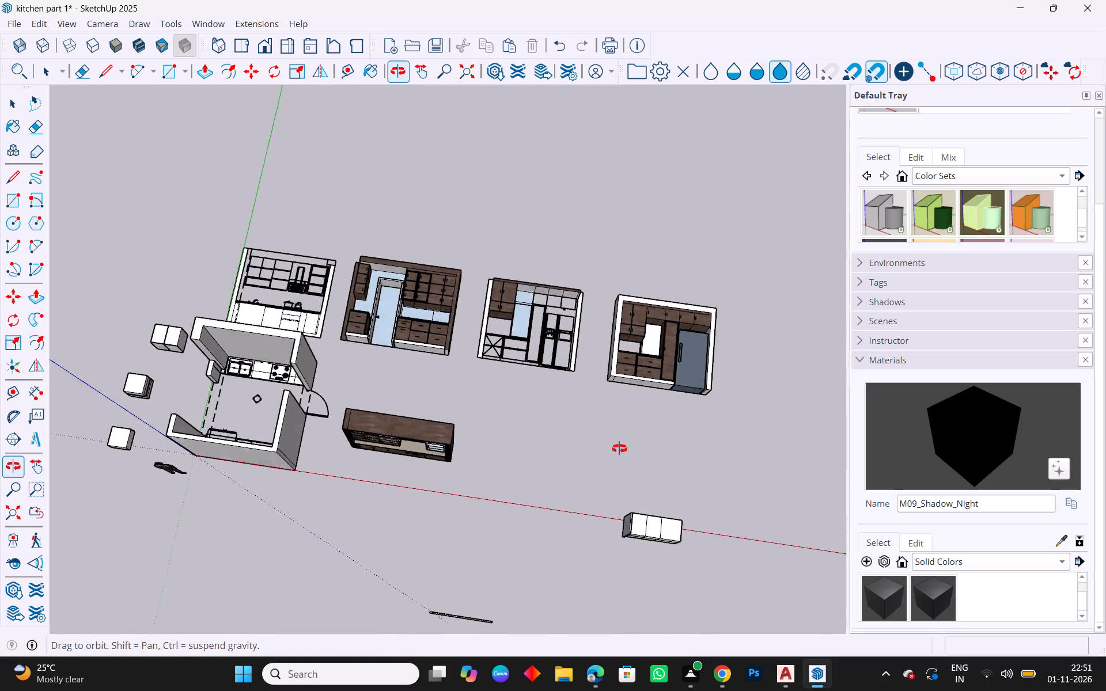
middle_drag(619, 449, 625, 549)
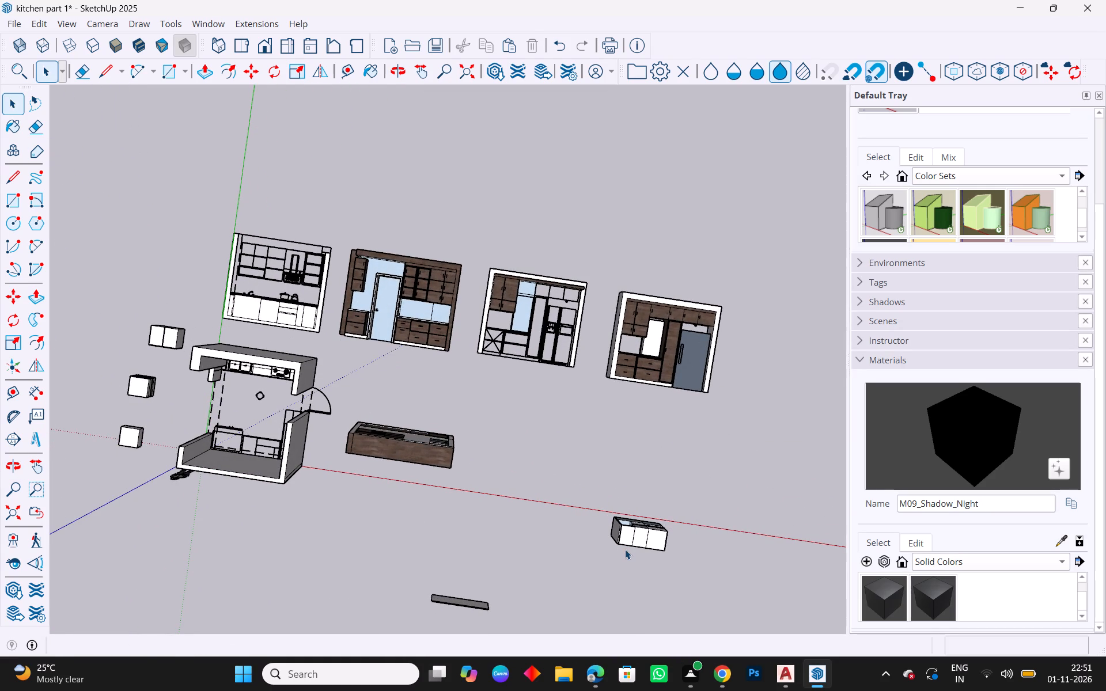
scroll(654, 336, up, 8)
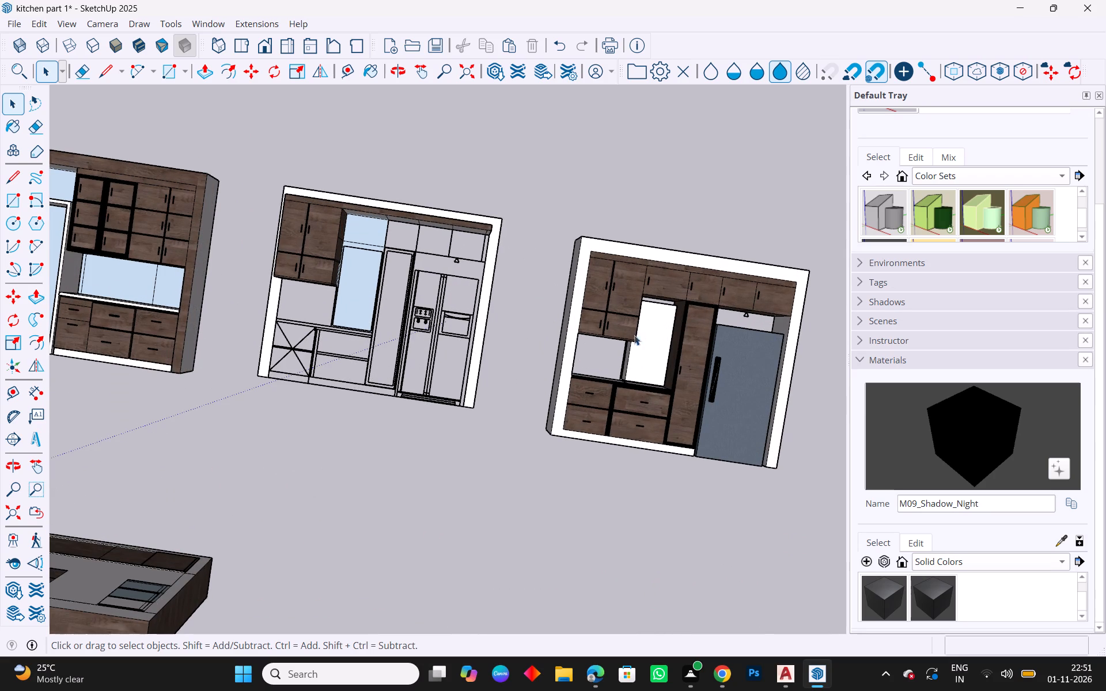
middle_drag(359, 390, 561, 261)
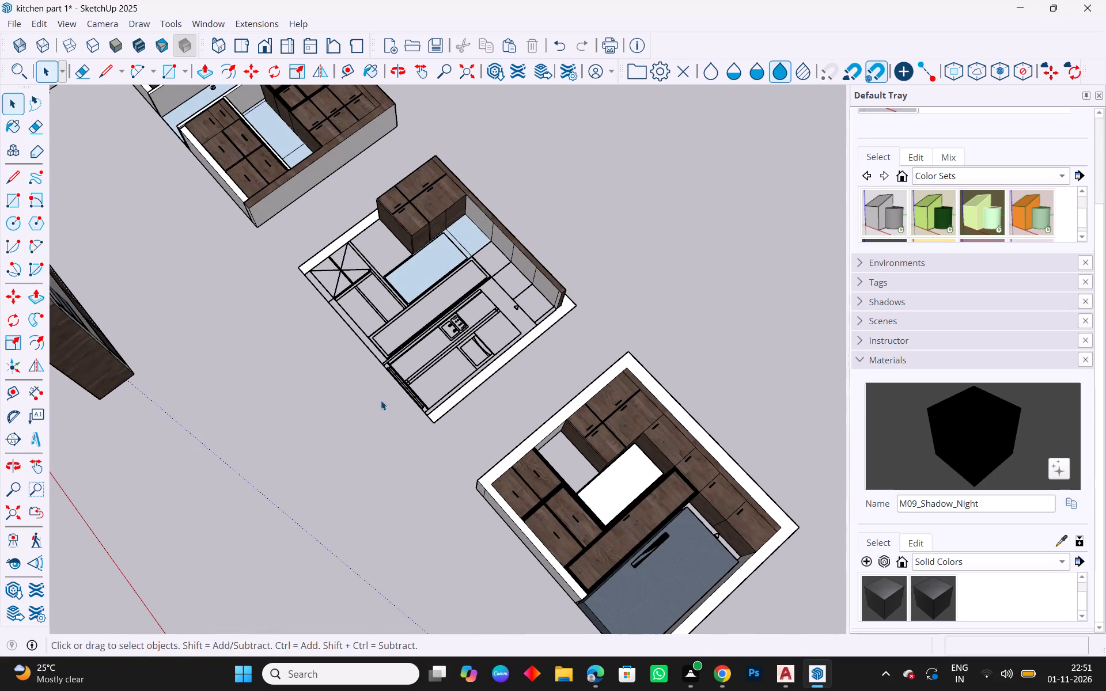
middle_drag(553, 413, 571, 260)
middle_drag(325, 541, 616, 566)
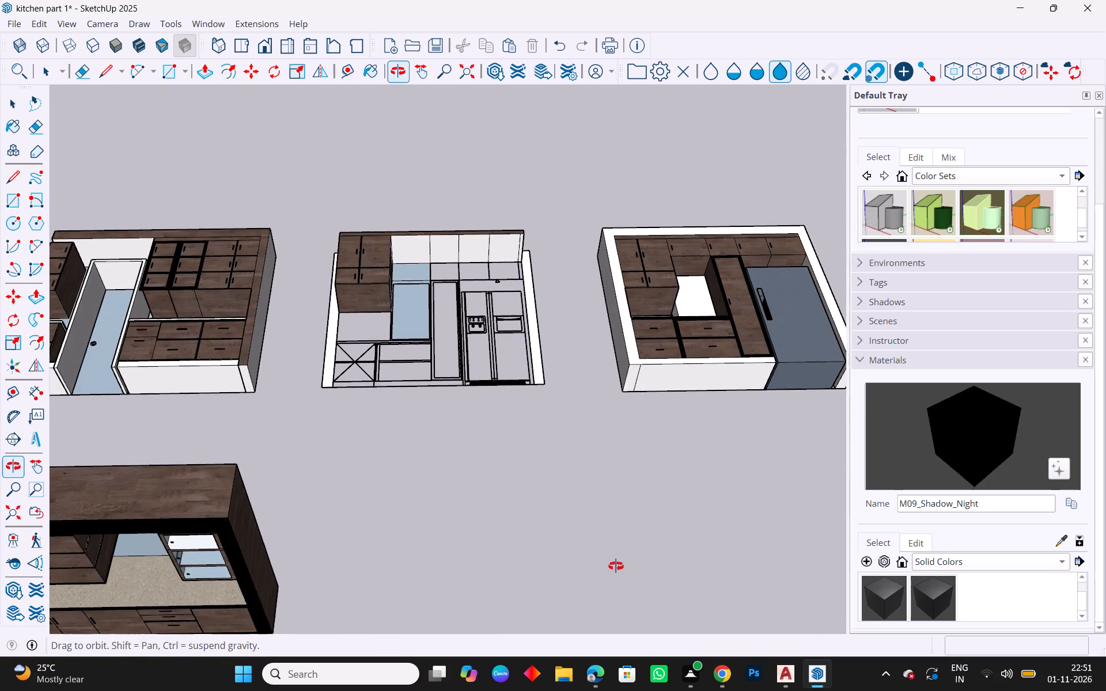
middle_drag(616, 566, 617, 558)
middle_drag(480, 375, 532, 583)
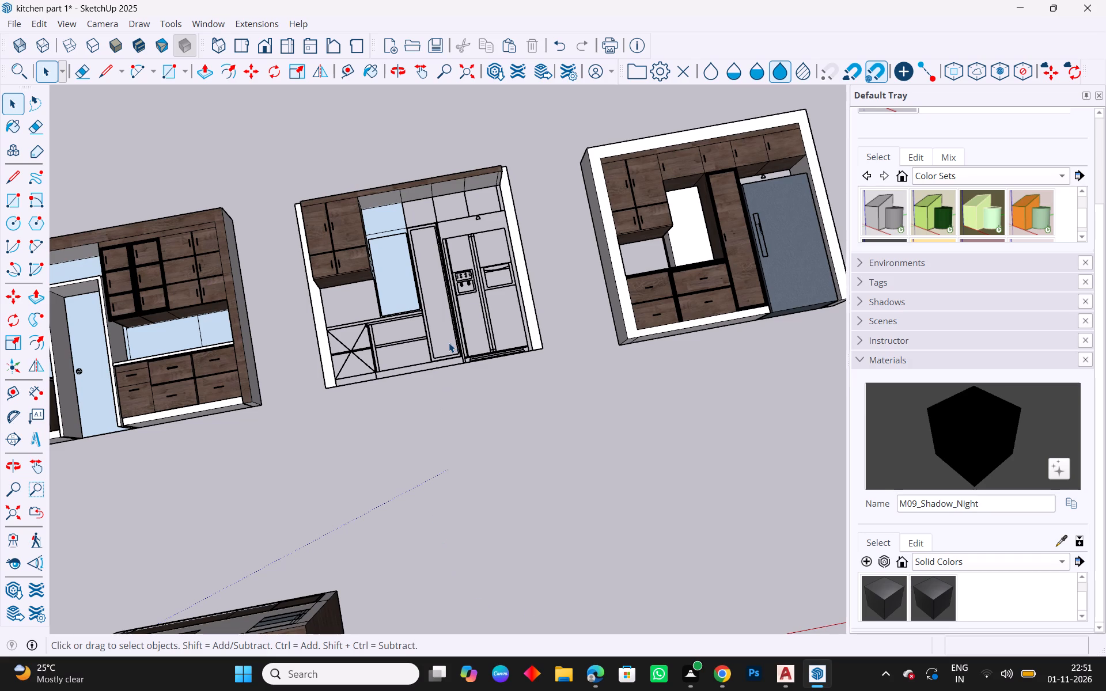
Delete the partly built elevation with the uncoloured refrigerator, between the door elevation and the finished refrigerator unit.
scroll(340, 426, down, 2)
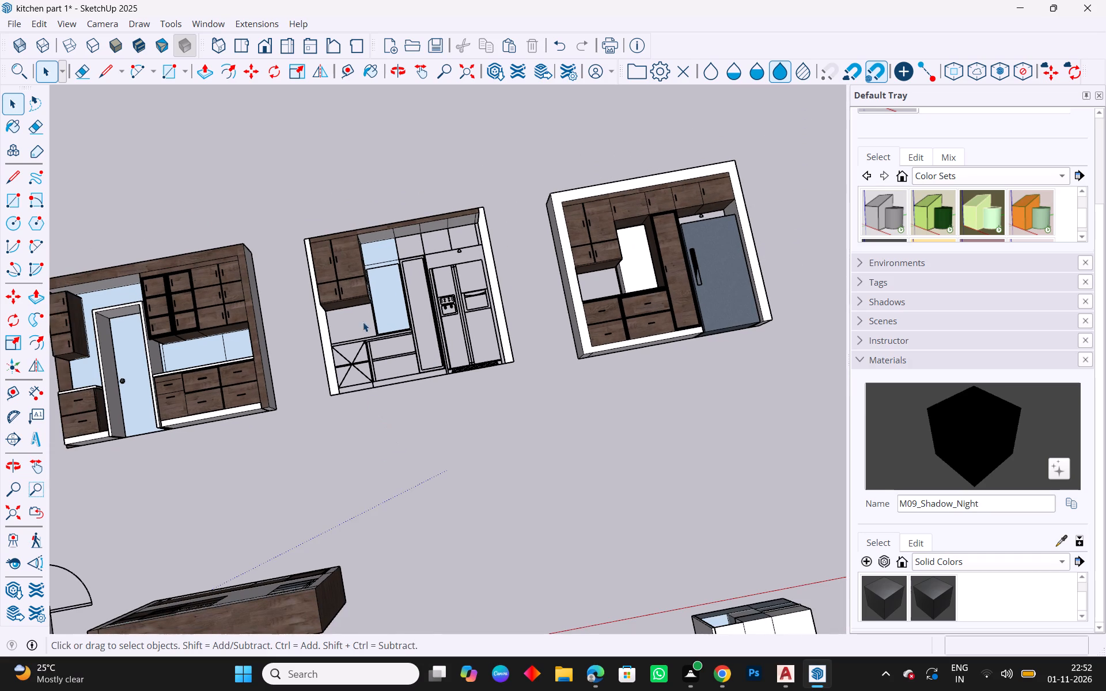
scroll(373, 238, up, 13)
scroll(316, 269, down, 3)
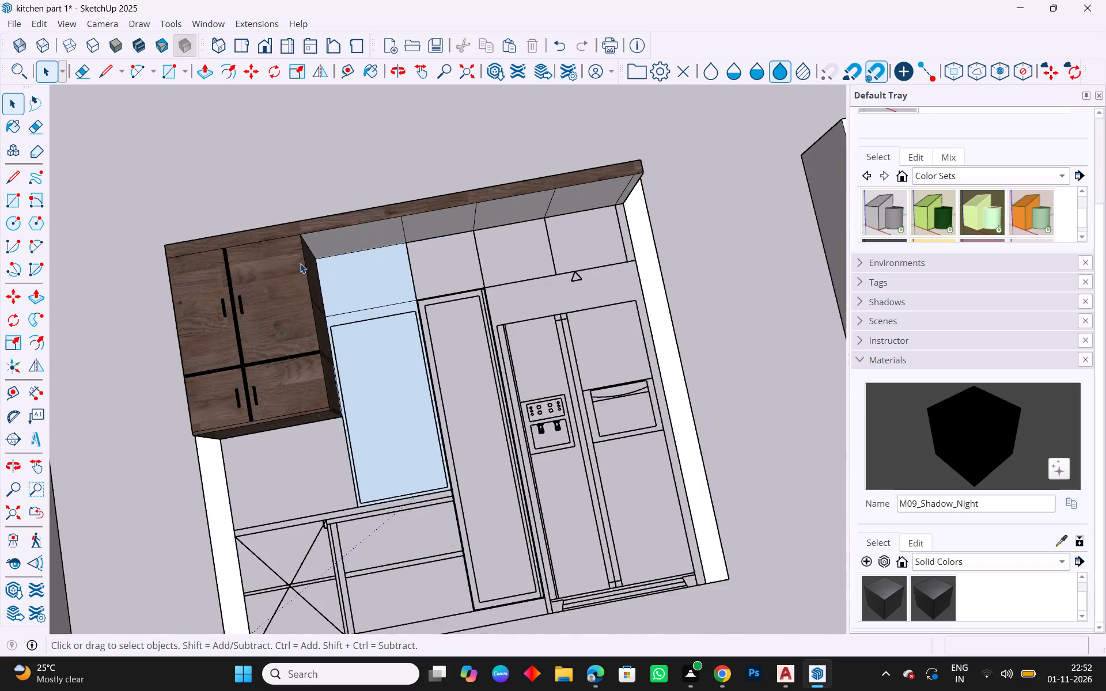
scroll(300, 263, down, 9)
drag(521, 166, 257, 495)
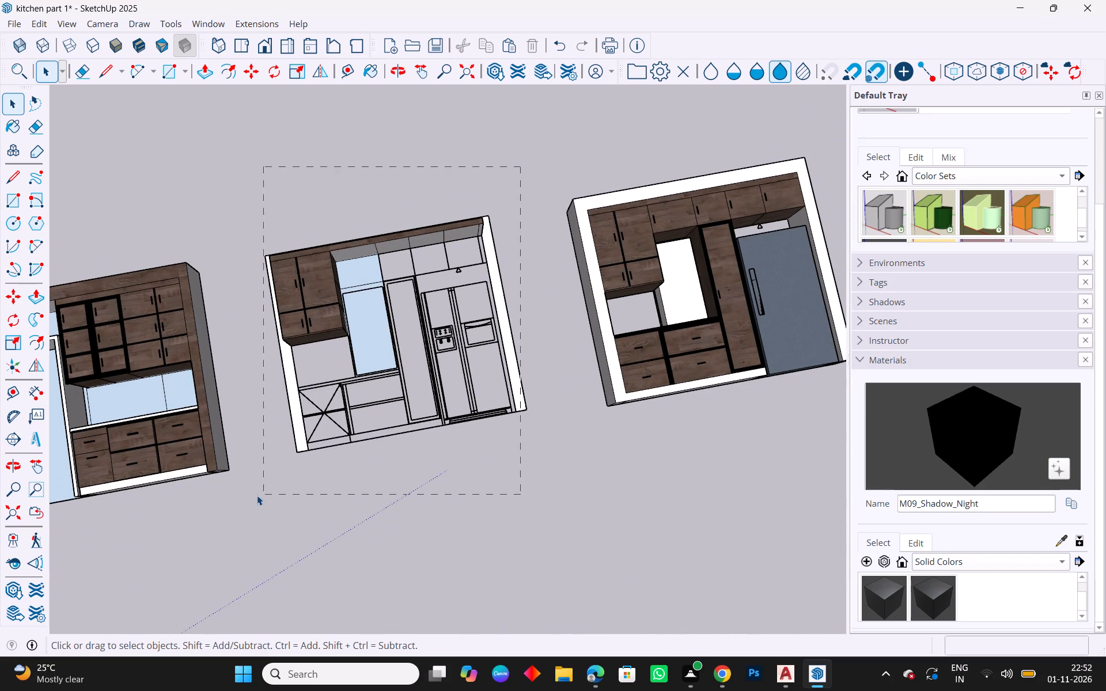
drag(257, 495, 253, 496)
key(Delete)
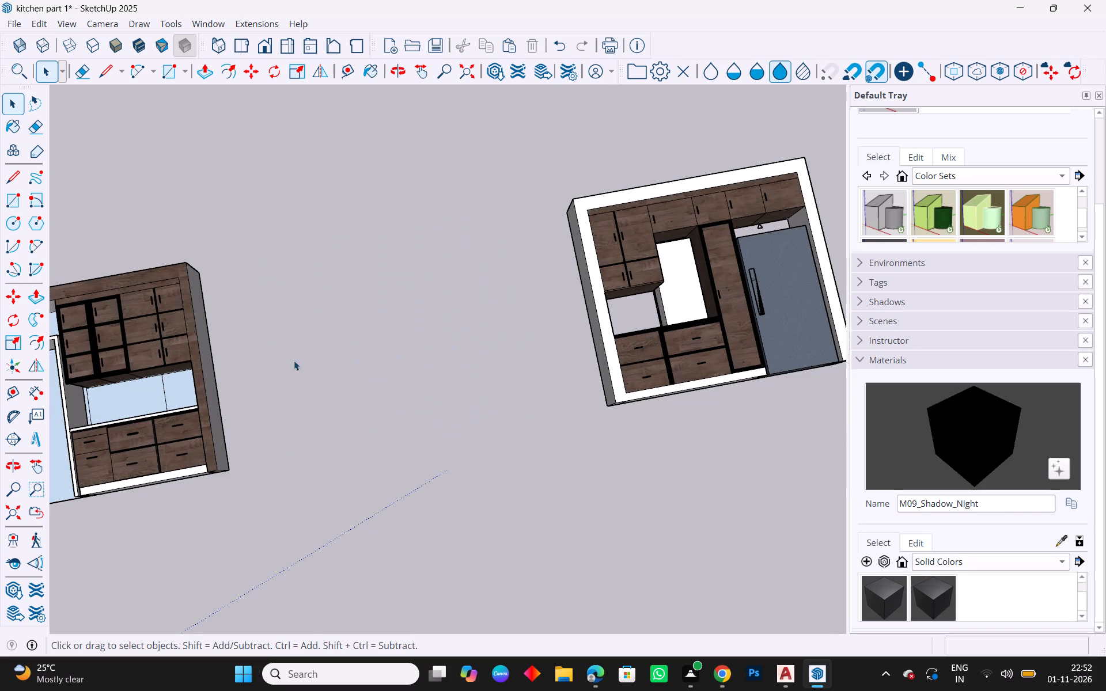
Inspect the remaining elevations, the wood and black cabinet unit and the loose white pieces around the room.
scroll(396, 122, down, 8)
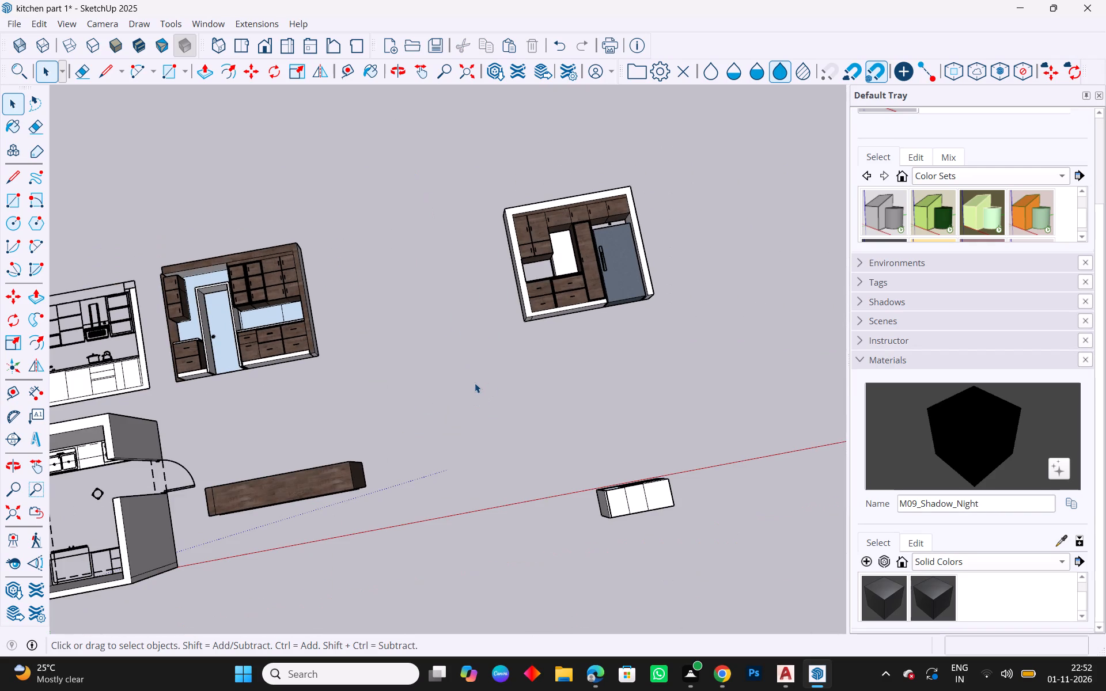
scroll(123, 332, down, 2)
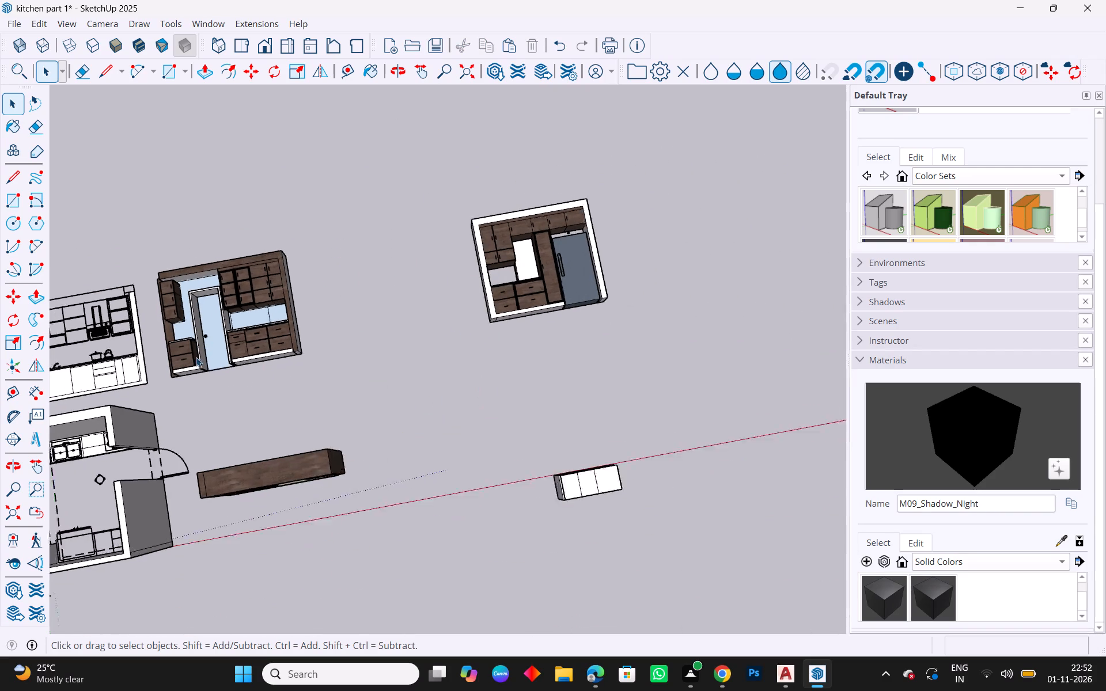
scroll(196, 357, down, 3)
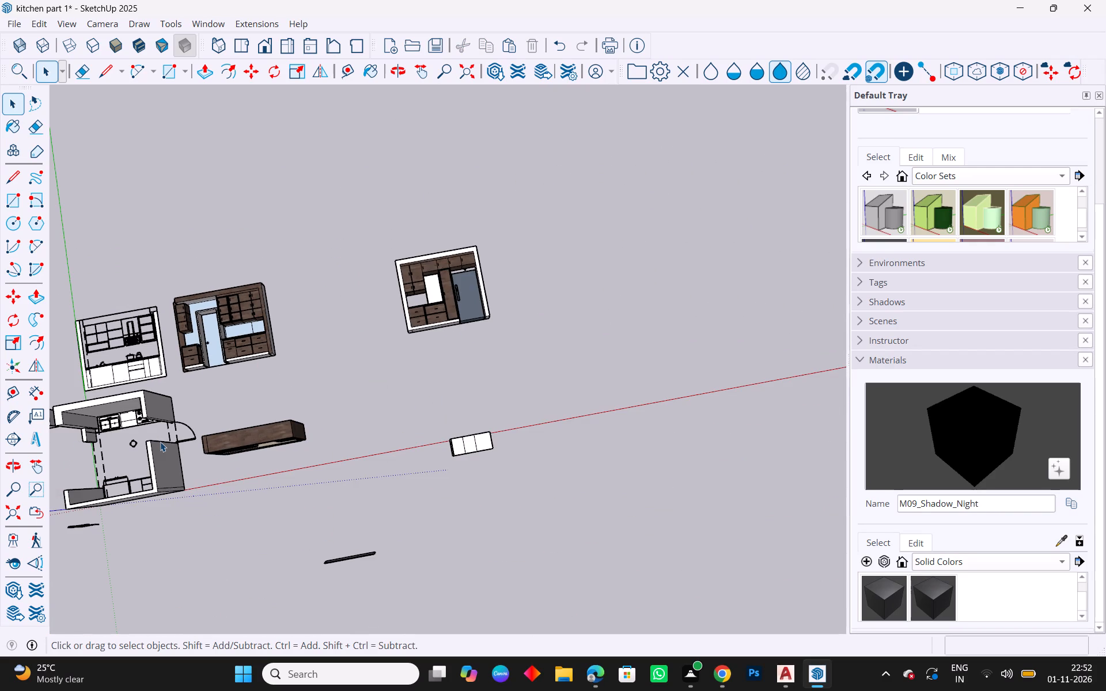
scroll(332, 377, down, 4)
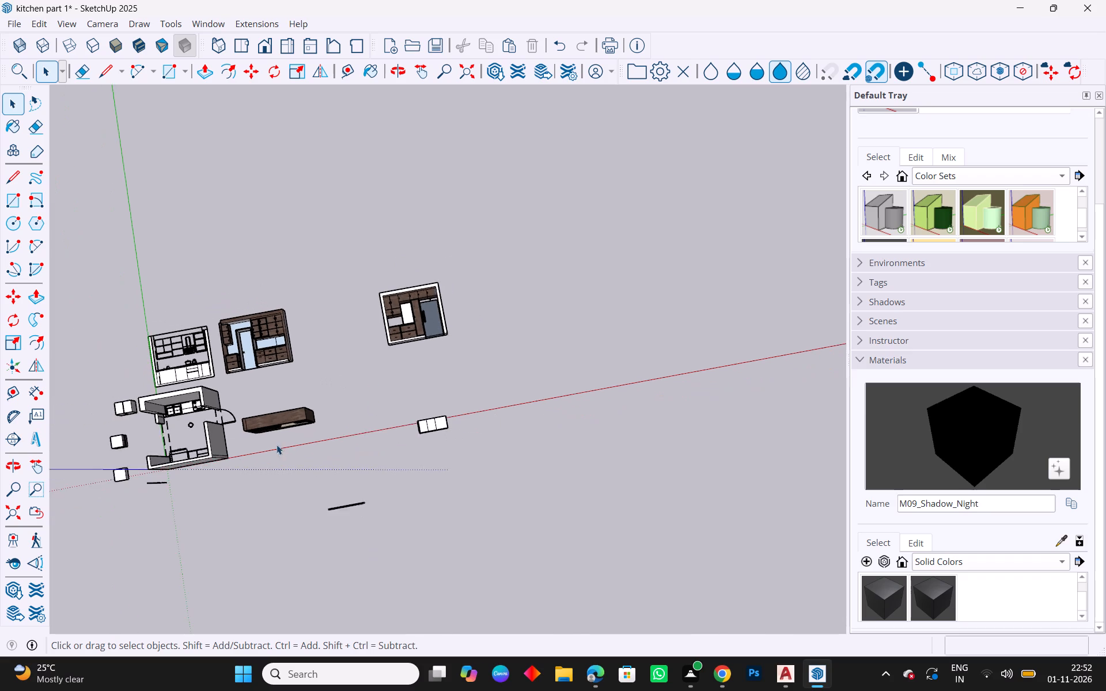
scroll(234, 452, up, 5)
middle_drag(128, 446, 183, 175)
scroll(368, 460, up, 3)
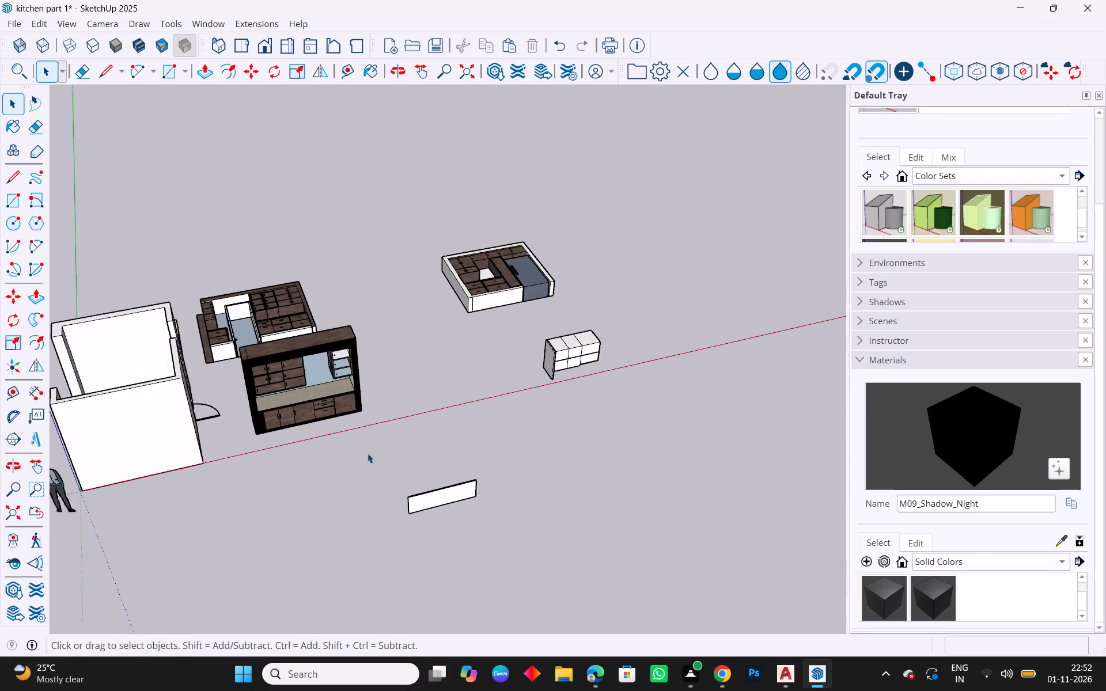
scroll(368, 453, up, 2)
scroll(255, 382, up, 4)
middle_drag(255, 432, 237, 261)
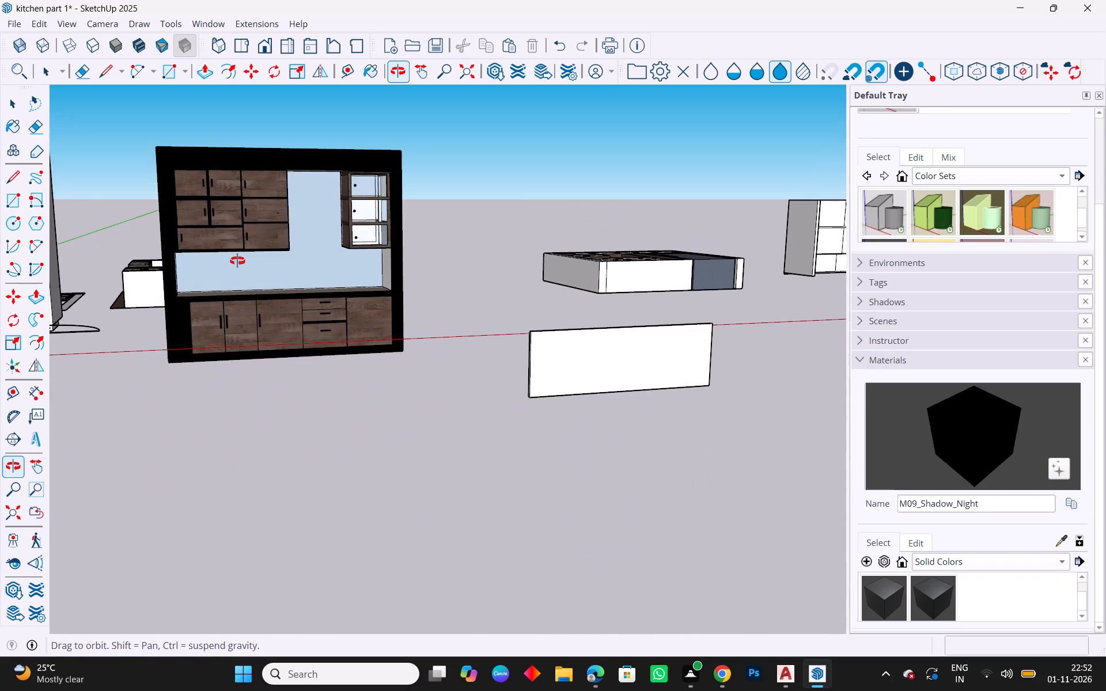
middle_drag(237, 261, 281, 375)
scroll(317, 408, down, 8)
middle_drag(359, 235, 359, 537)
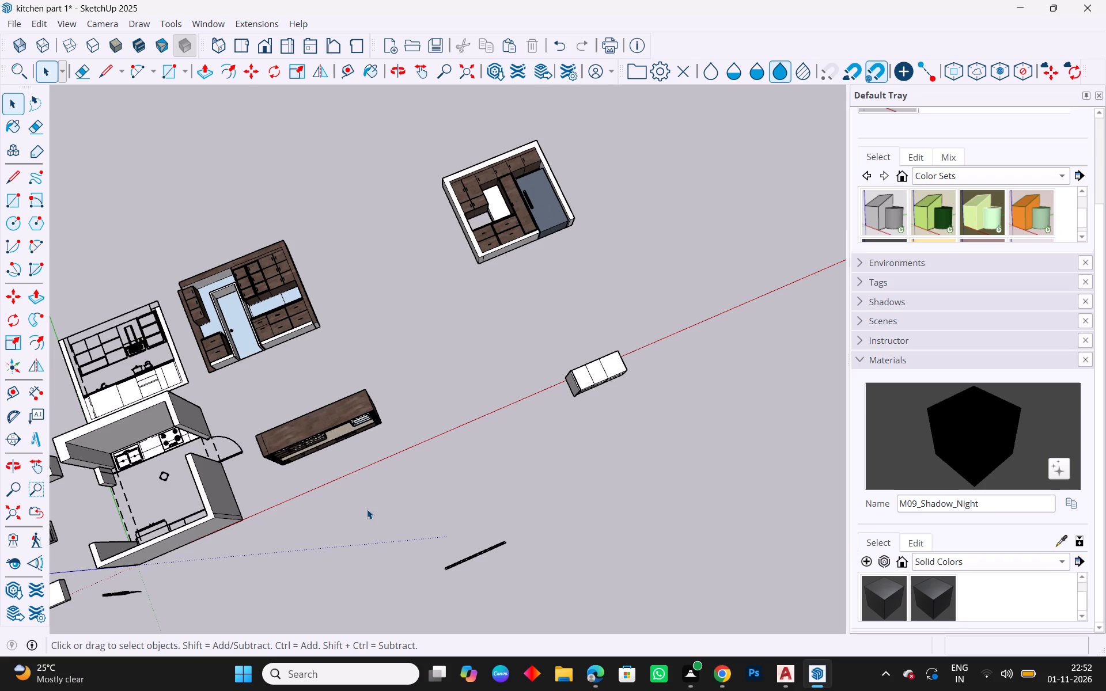
middle_drag(312, 290, 358, 393)
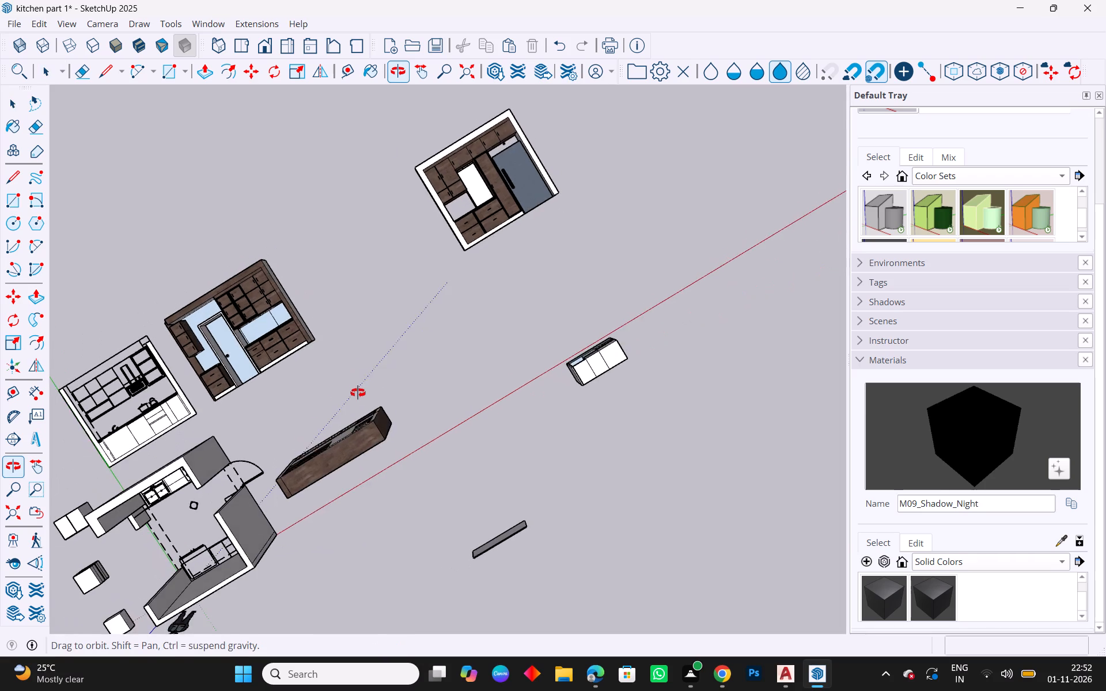
middle_drag(358, 393, 318, 371)
scroll(317, 366, down, 4)
middle_drag(164, 415, 164, 212)
Delete the loose white cabinet block by the red axis and the separate flat white panel in front of it.
scroll(444, 357, up, 3)
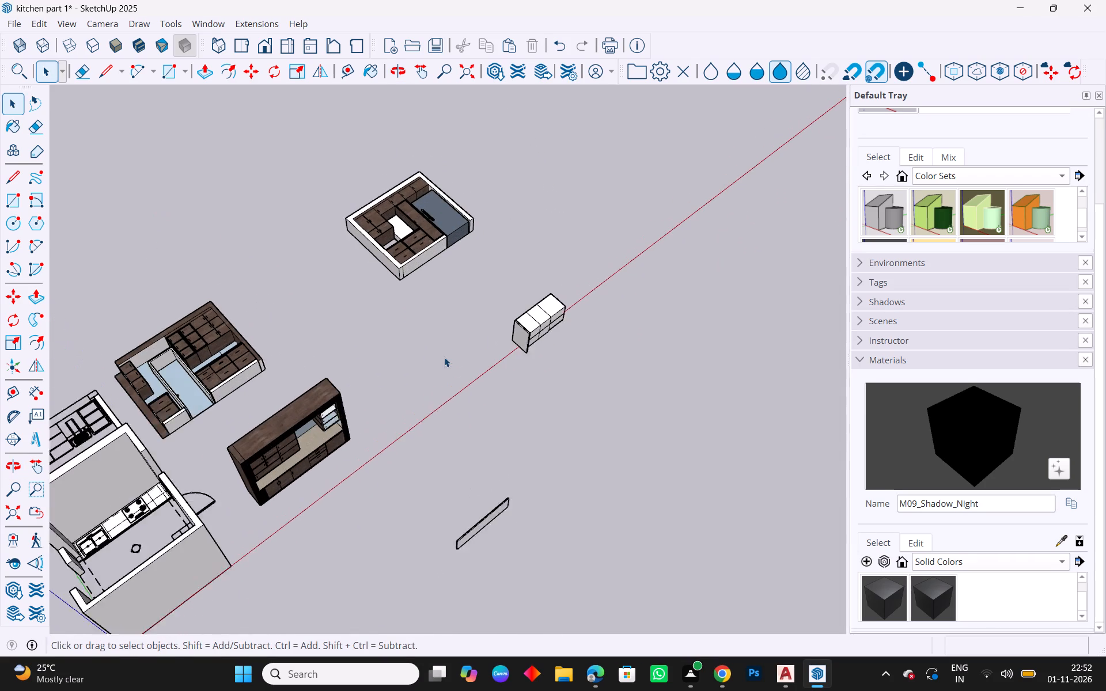
scroll(444, 357, up, 2)
drag(585, 389, 491, 260)
key(Delete)
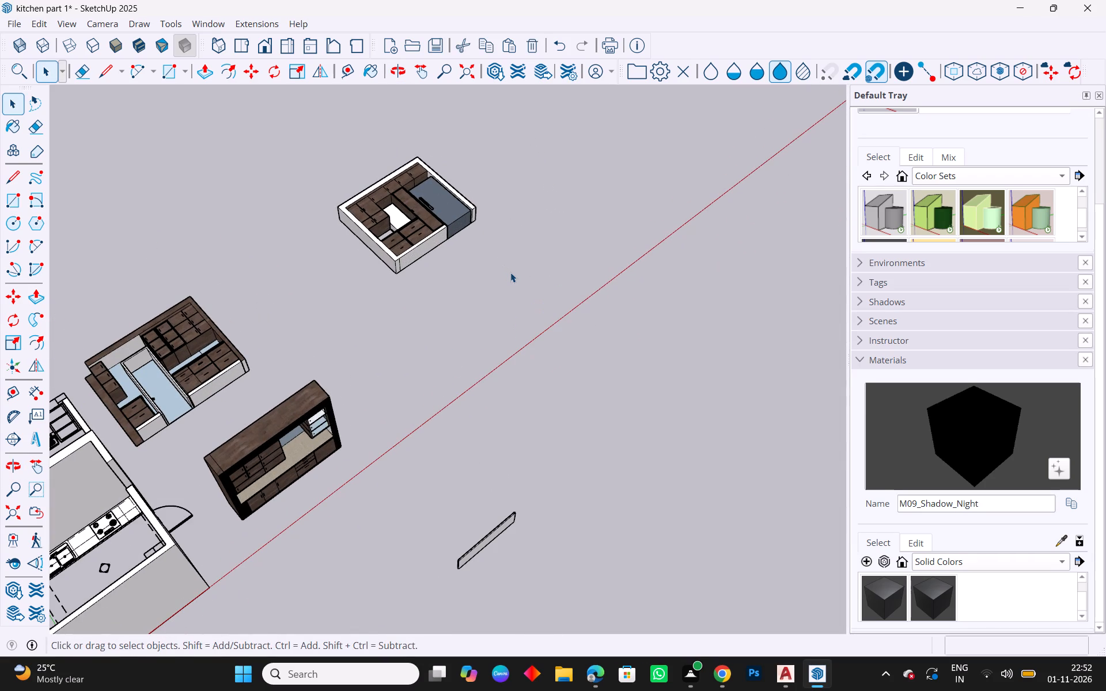
drag(559, 442, 433, 587)
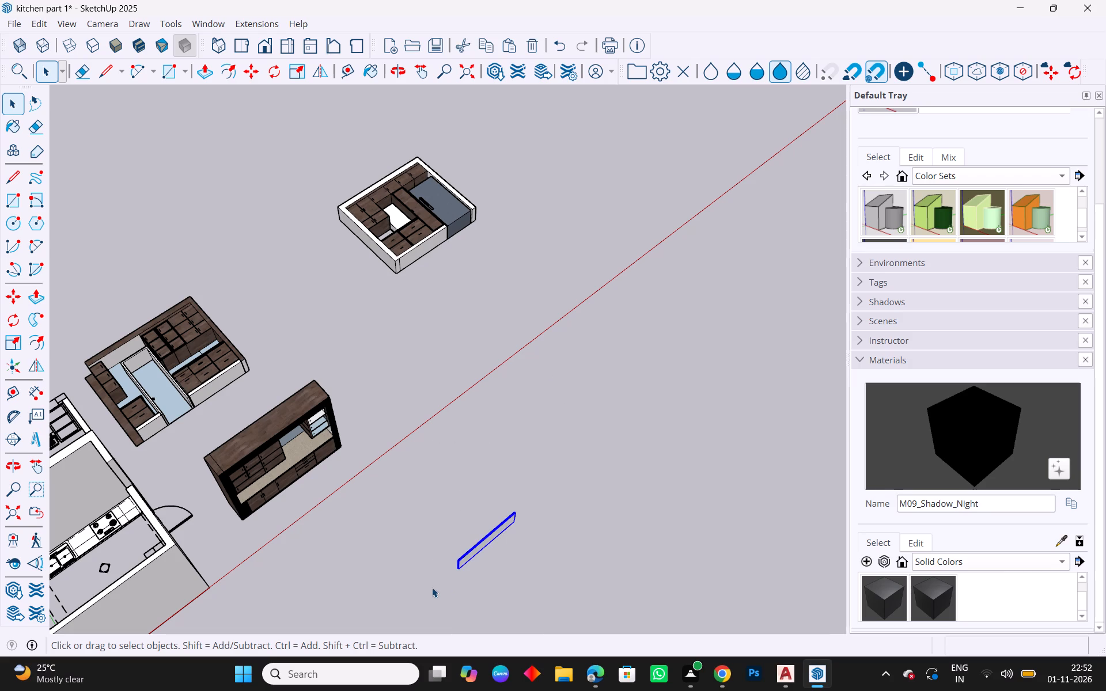
key(Delete)
Sample the Wood_Floor_12_1K material from the cabinetry and paint the white outer frame of the refrigerator unit with it.
middle_drag(347, 424, 93, 451)
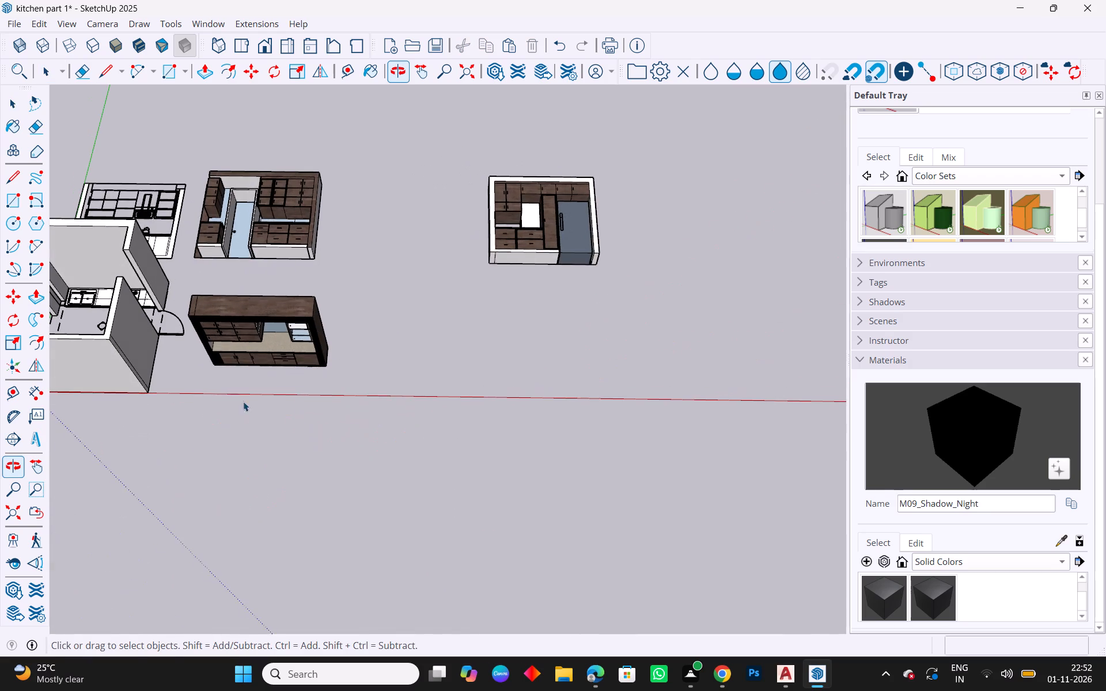
scroll(539, 158, up, 4)
middle_drag(576, 203, 563, 396)
scroll(636, 198, up, 1)
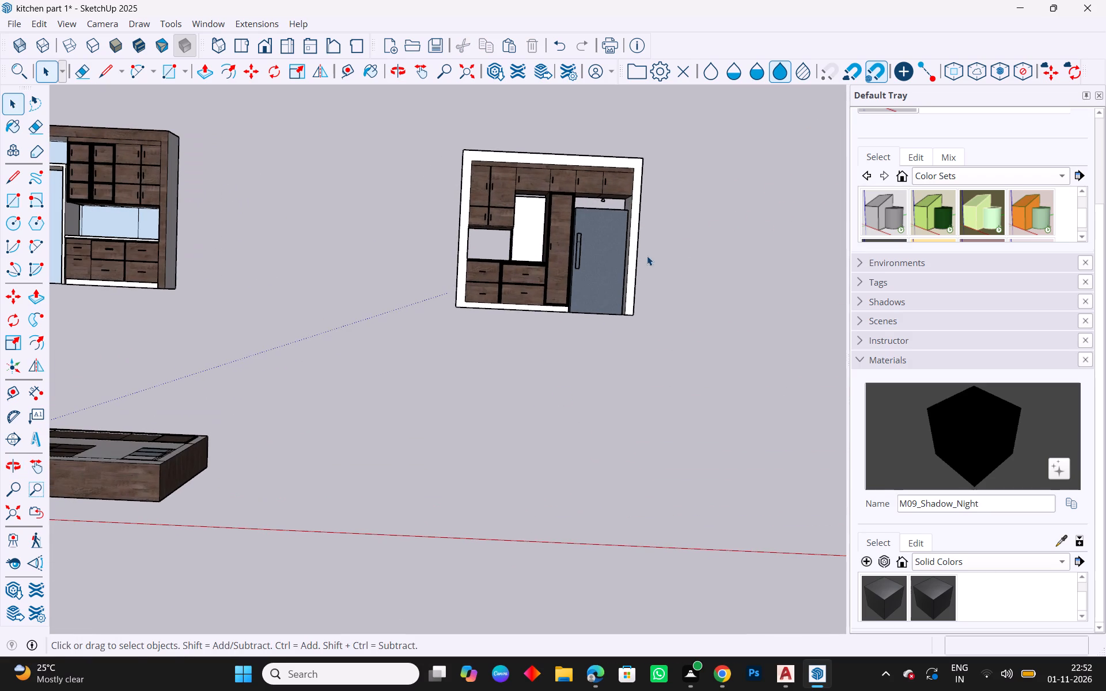
scroll(776, 470, up, 3)
click(1057, 545)
scroll(487, 113, up, 8)
click(487, 147)
click(491, 98)
scroll(541, 159, down, 8)
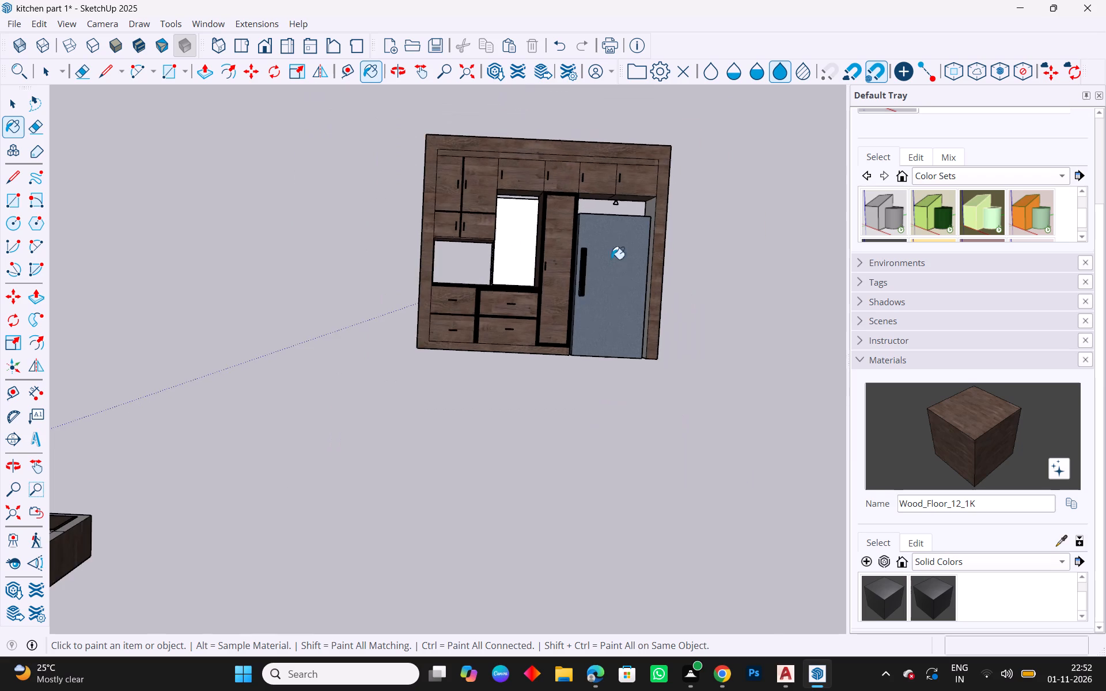
Paint the white plinths under both base cabinet runs of the door elevation with Wood_Floor_12_1K.
middle_drag(695, 316, 691, 344)
scroll(690, 345, down, 7)
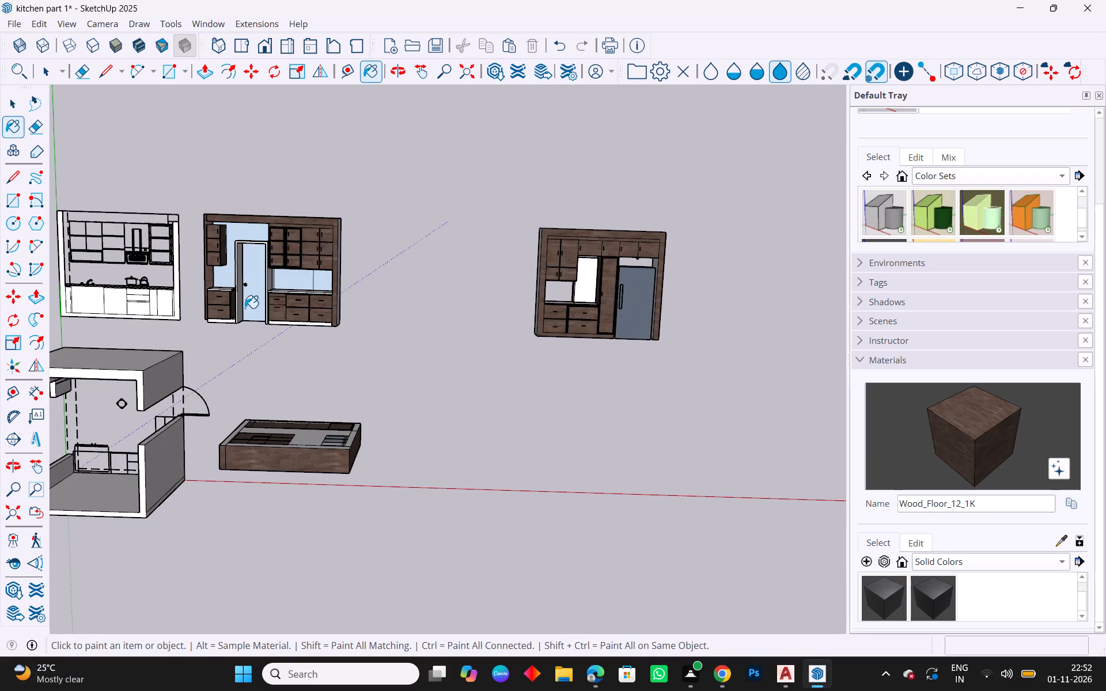
scroll(262, 319, up, 5)
scroll(171, 331, up, 5)
click(198, 312)
scroll(375, 331, up, 6)
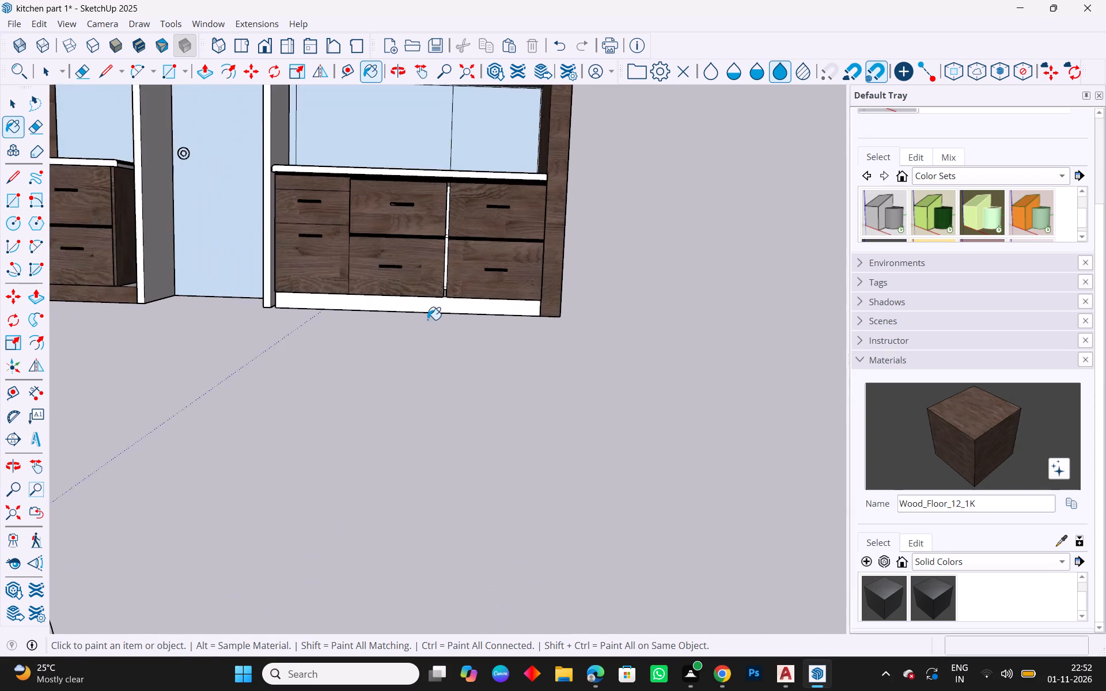
scroll(427, 320, up, 2)
click(437, 308)
scroll(162, 272, down, 8)
Inspect the elevations from several angles, including the underside of the door elevation, for faces still lacking the wood finish.
middle_drag(262, 254, 316, 312)
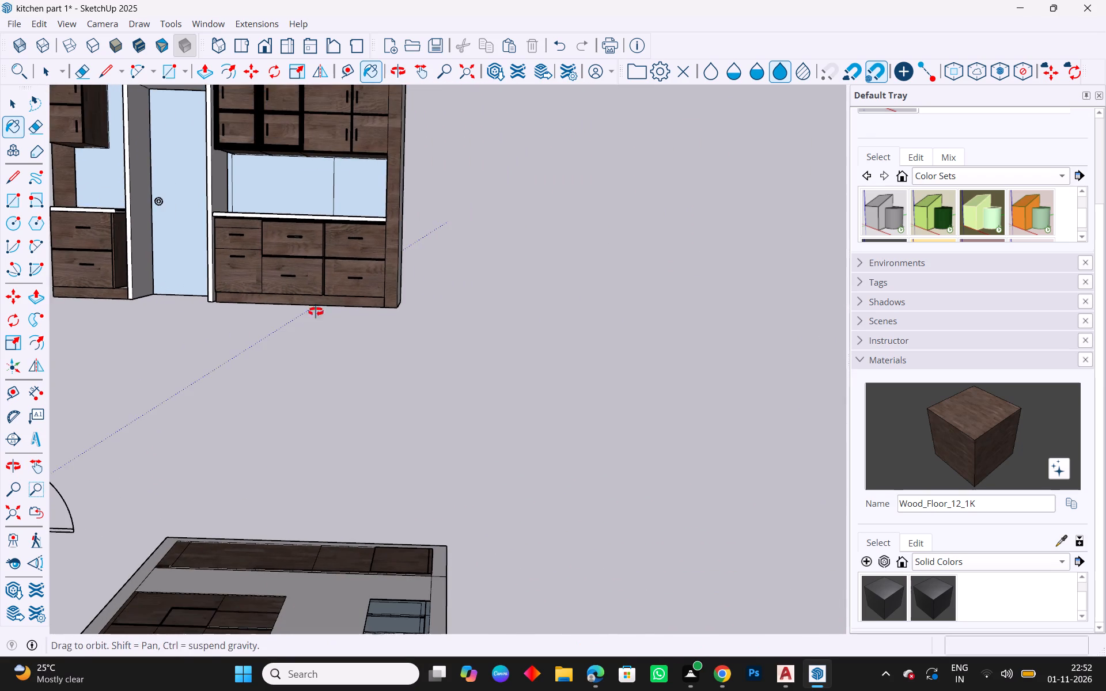
middle_drag(316, 312, 367, 350)
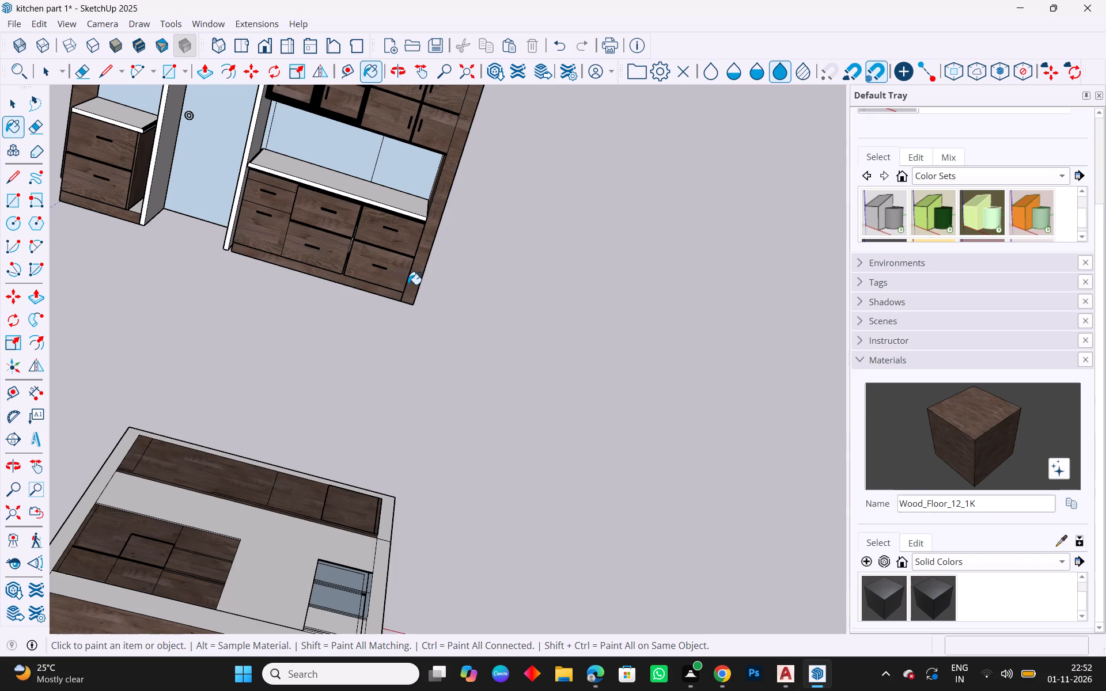
scroll(418, 289, down, 9)
middle_drag(503, 440, 571, 399)
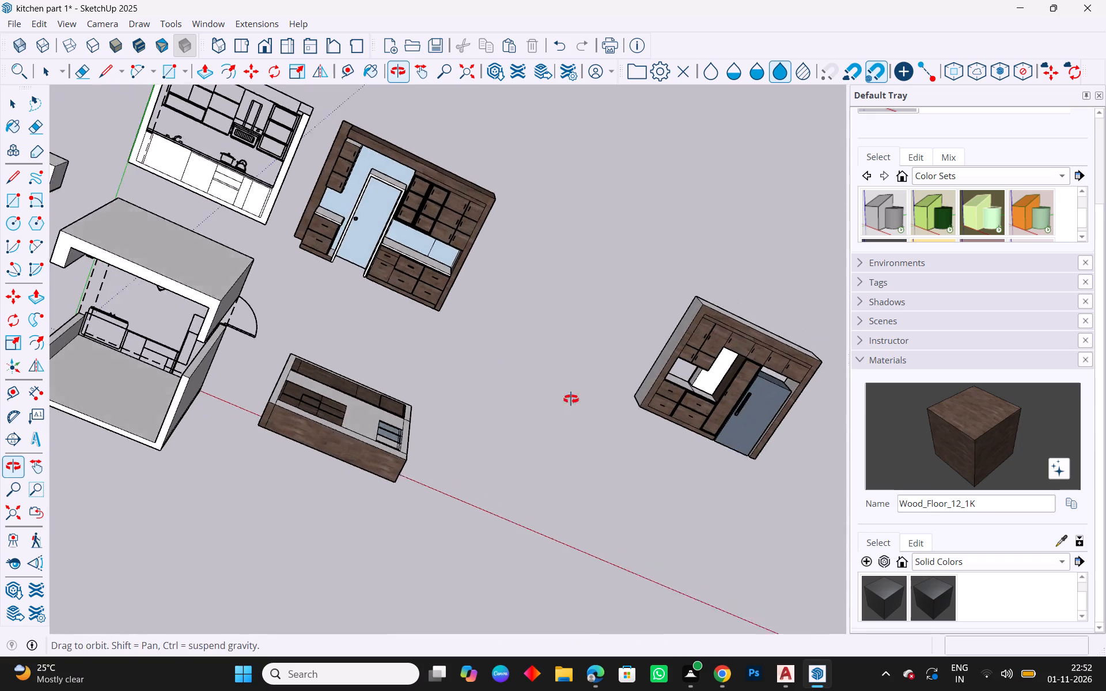
middle_drag(571, 399, 528, 236)
scroll(331, 275, down, 4)
middle_drag(377, 453, 522, 236)
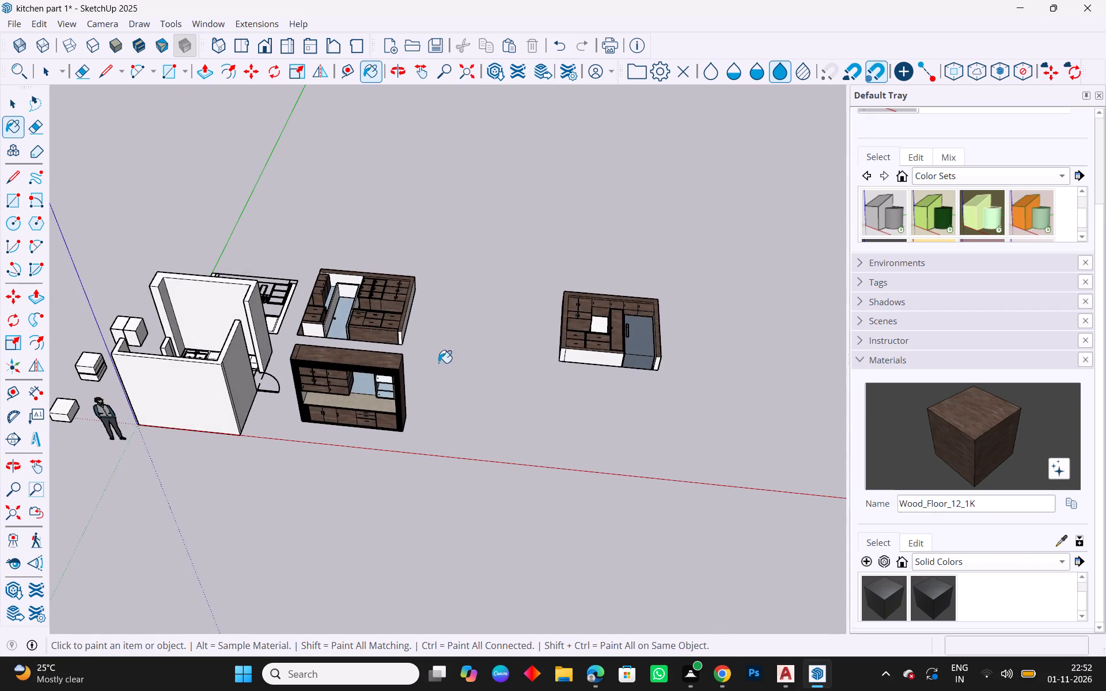
scroll(383, 473, up, 9)
middle_drag(375, 467, 441, 295)
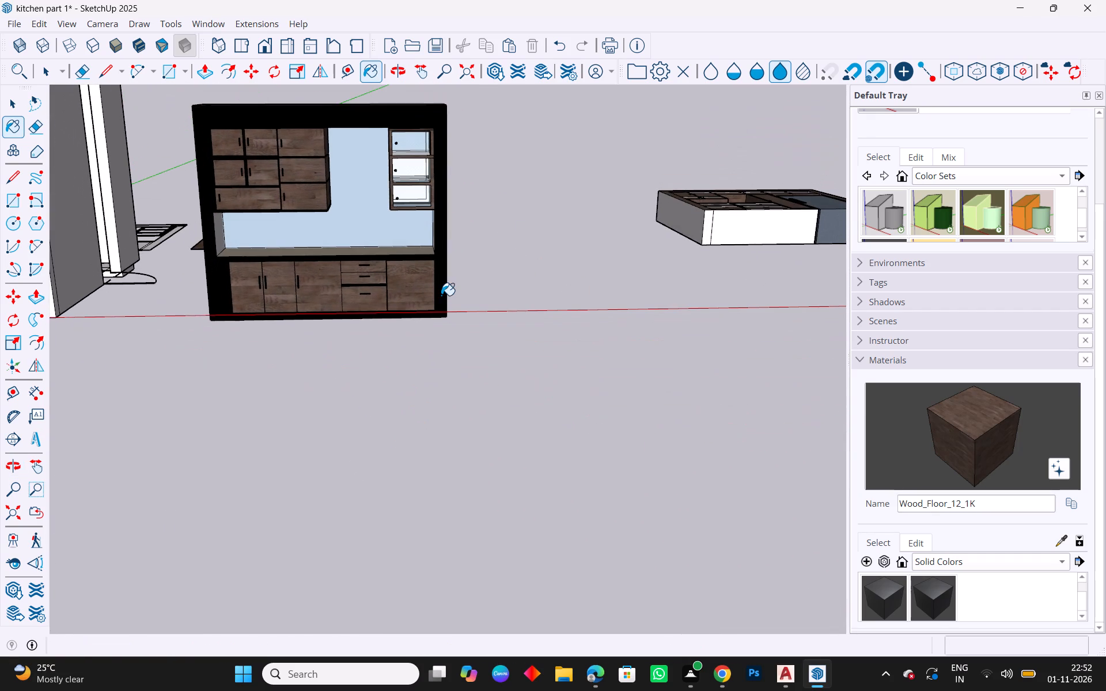
key(Escape)
key(Escape)
key(Escape)
key(Escape)
key(Escape)
key(space)
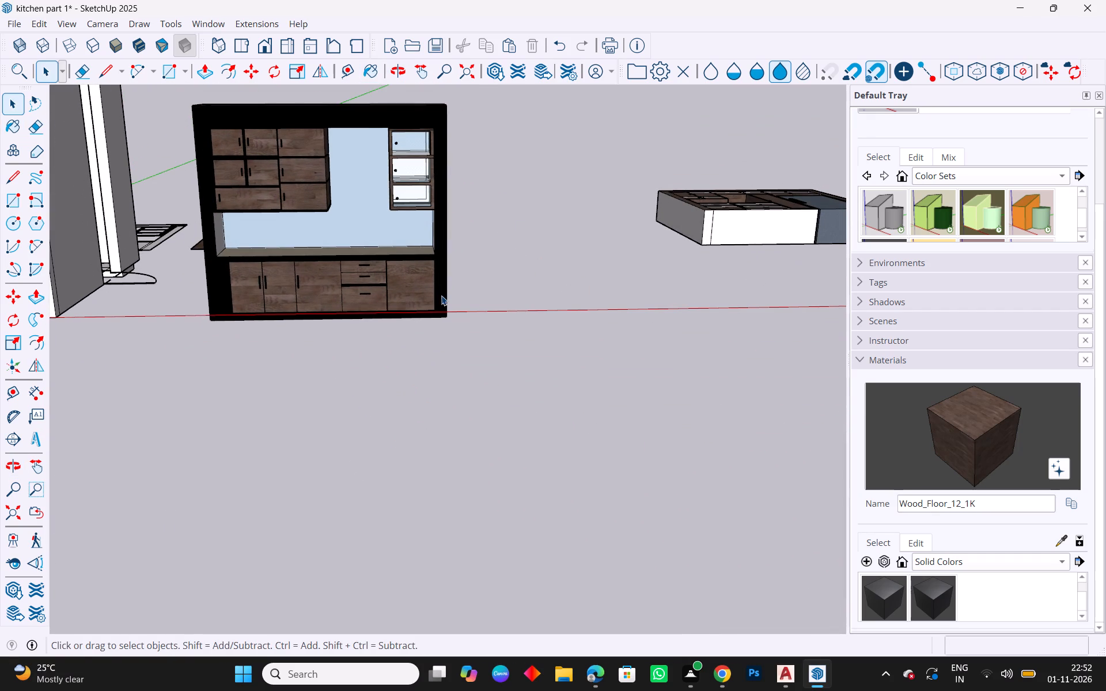
scroll(411, 307, down, 7)
middle_drag(454, 271, 453, 444)
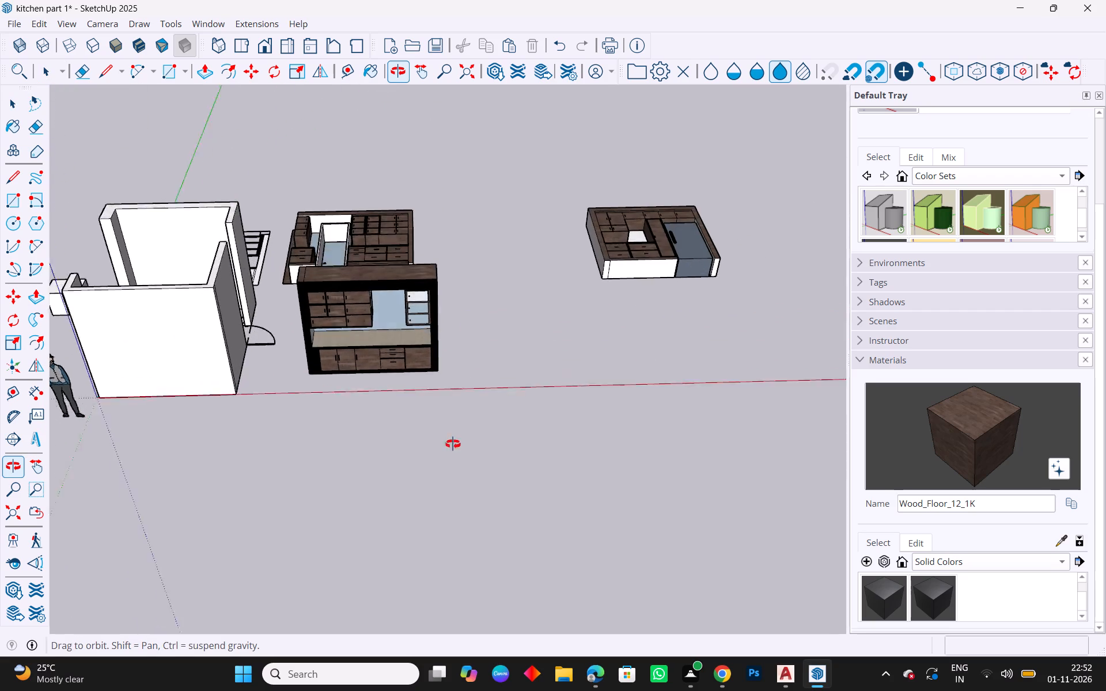
middle_drag(453, 444, 463, 513)
middle_drag(442, 286, 455, 525)
scroll(378, 336, up, 5)
middle_drag(431, 309, 416, 119)
scroll(432, 290, up, 9)
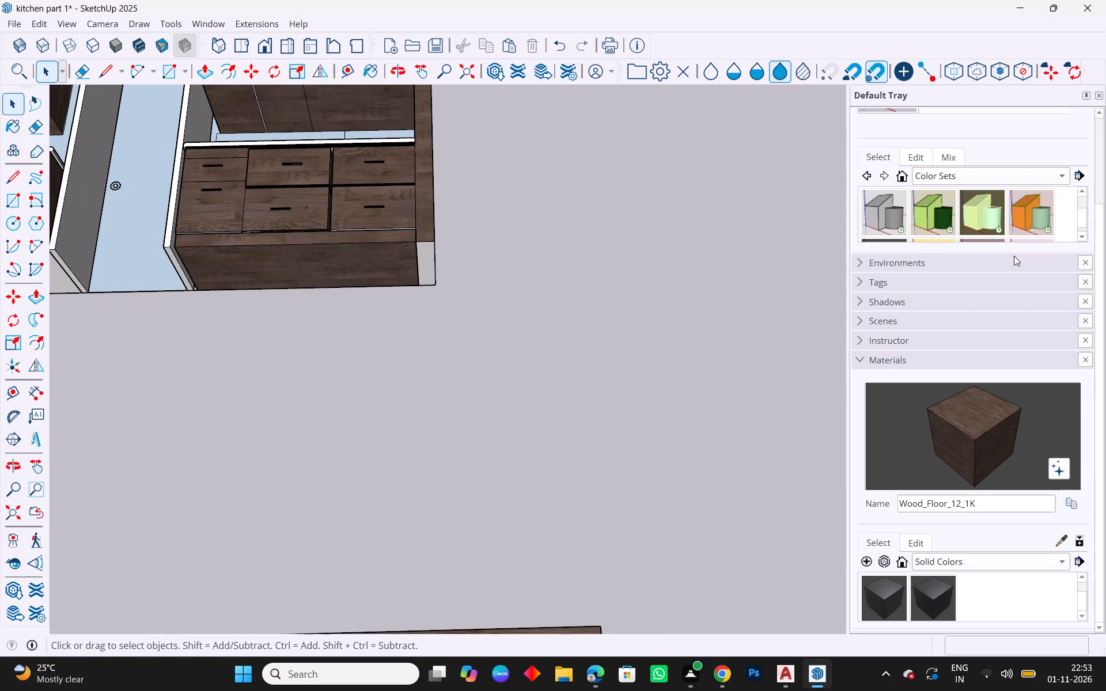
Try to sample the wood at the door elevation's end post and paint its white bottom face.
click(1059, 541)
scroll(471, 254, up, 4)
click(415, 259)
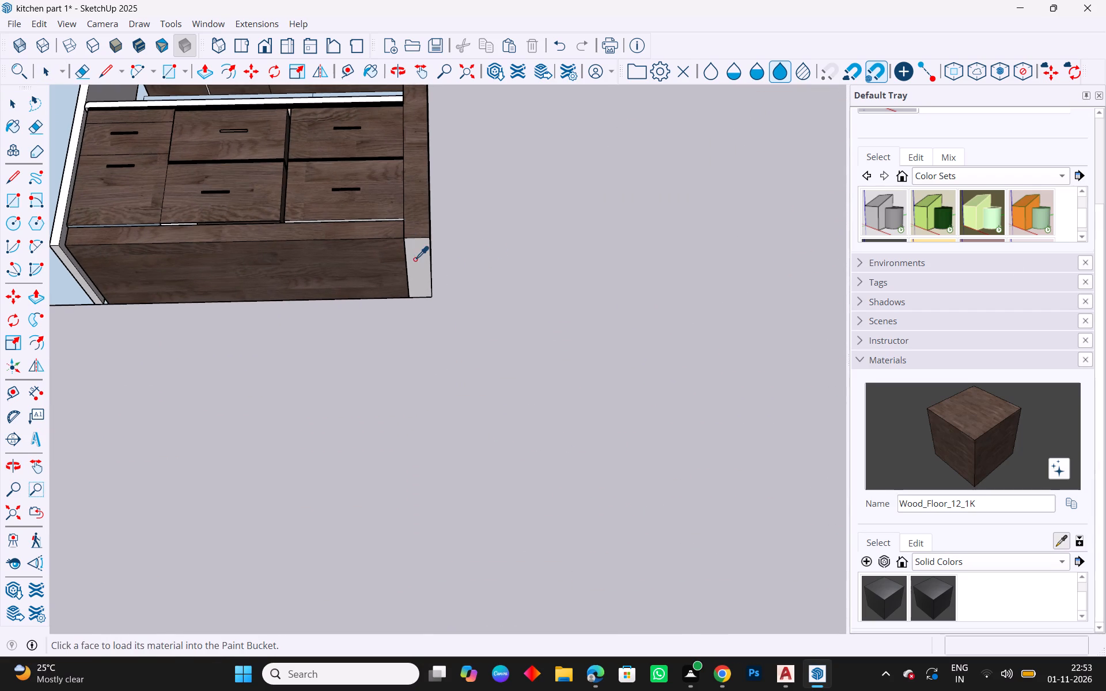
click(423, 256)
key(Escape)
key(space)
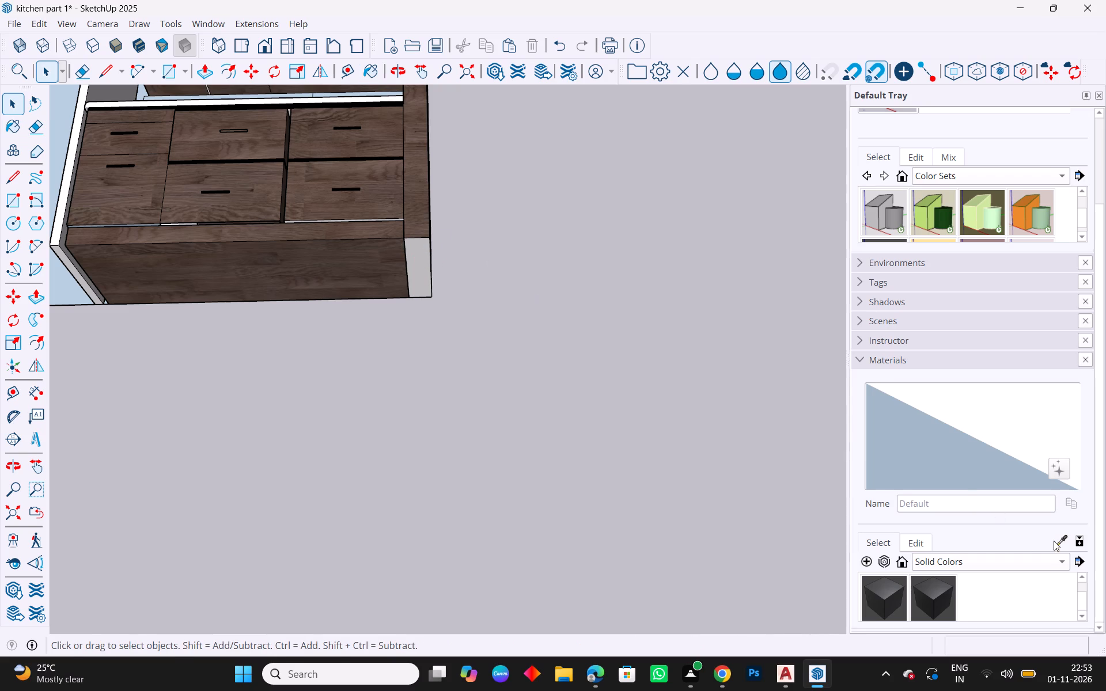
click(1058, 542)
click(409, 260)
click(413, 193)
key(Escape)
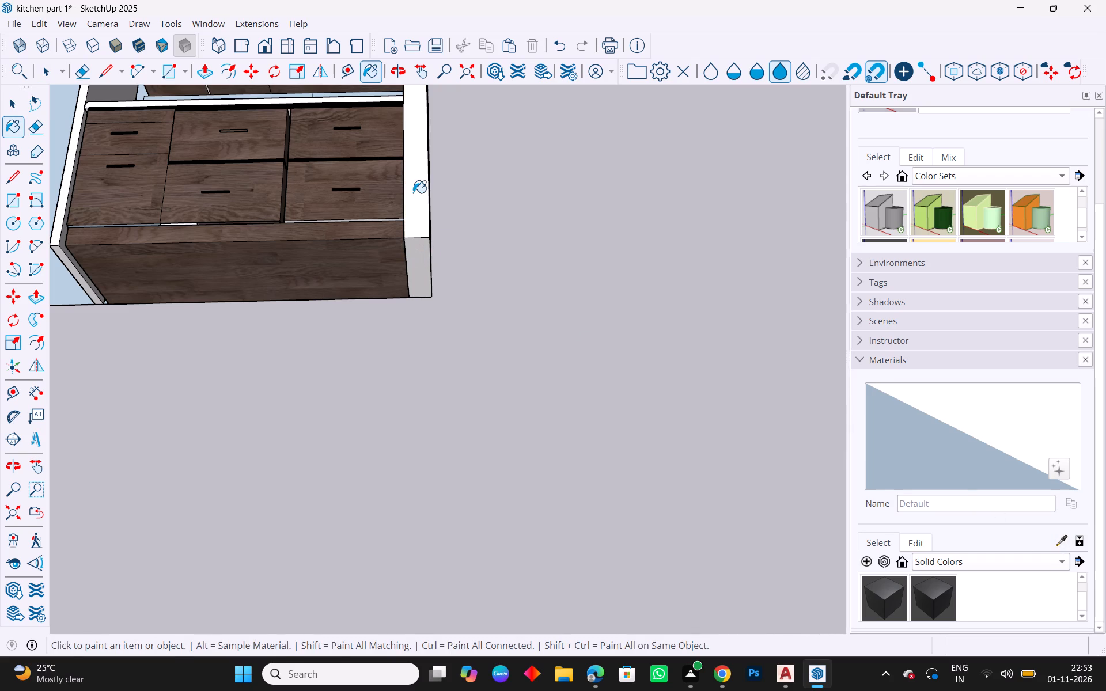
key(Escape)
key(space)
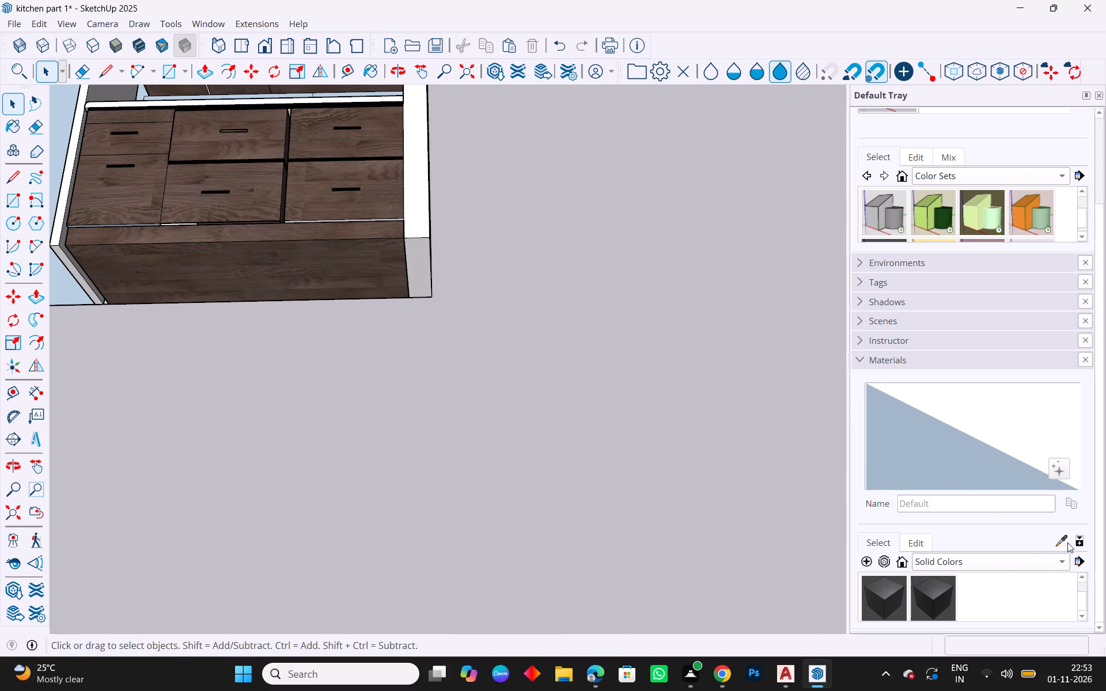
Sample Wood_Floor_12_1K from a drawer front and paint the door elevation's end post and remaining white bottom faces with it.
click(1059, 545)
click(373, 195)
click(414, 212)
click(425, 269)
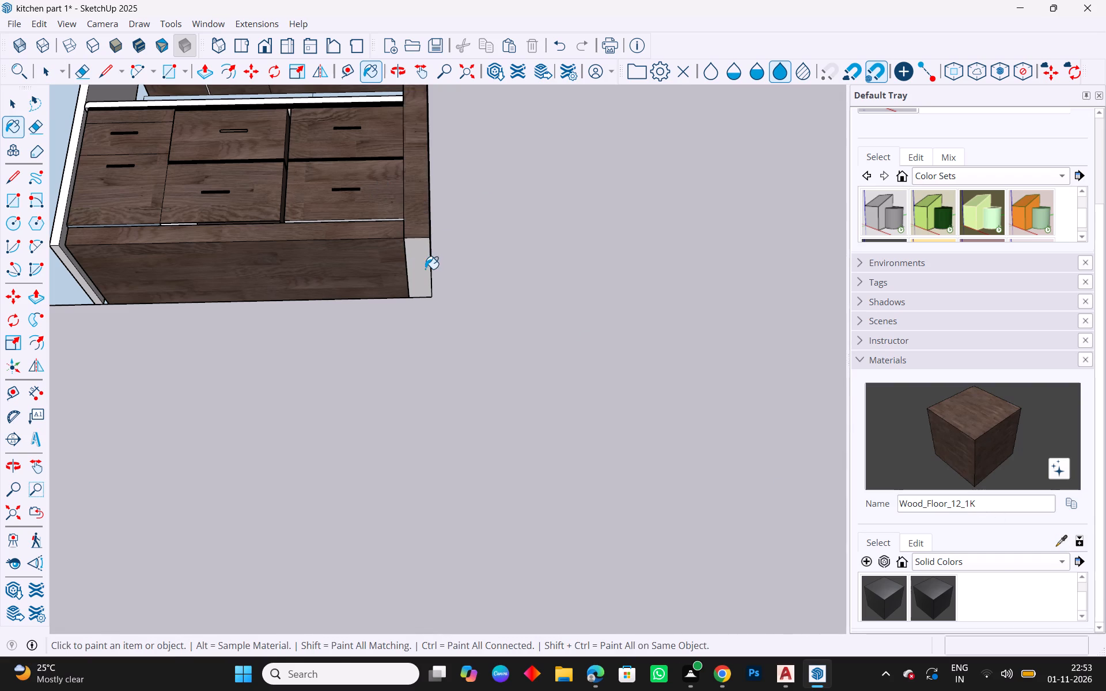
scroll(407, 251, down, 9)
scroll(120, 269, up, 5)
click(176, 265)
Paint the top of the narrow wall cabinet beside the door, including its side panel's top edge, with Wood_Floor_12_1K.
middle_drag(200, 258, 207, 214)
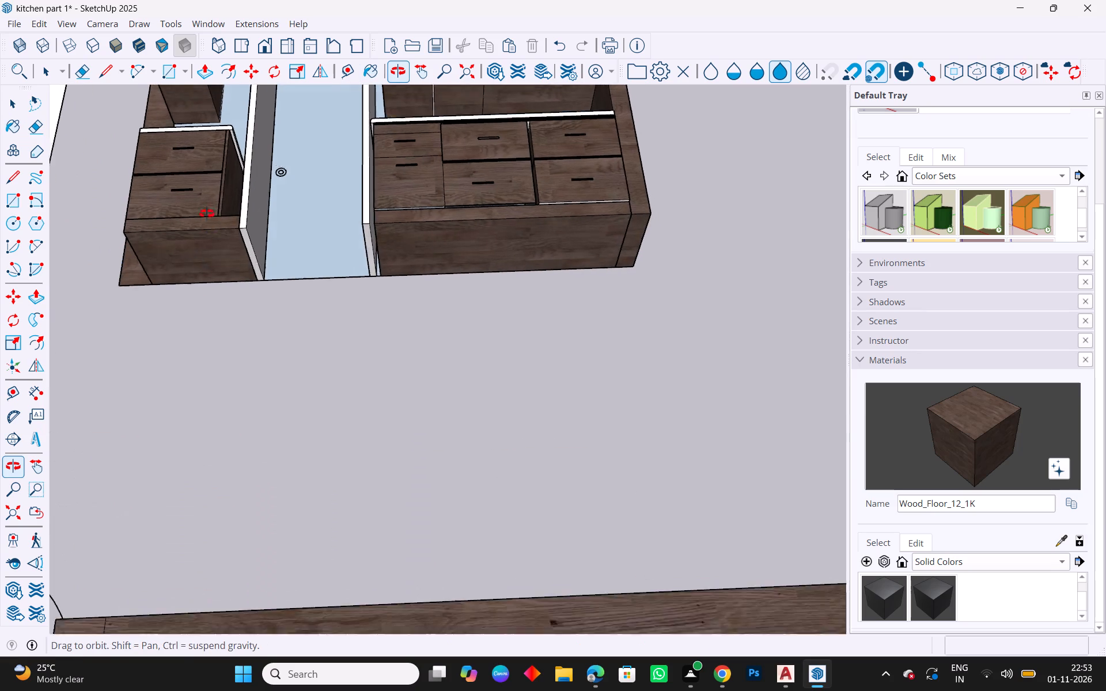
middle_drag(207, 214, 233, 395)
scroll(235, 397, down, 6)
middle_drag(335, 285, 347, 426)
scroll(347, 426, down, 6)
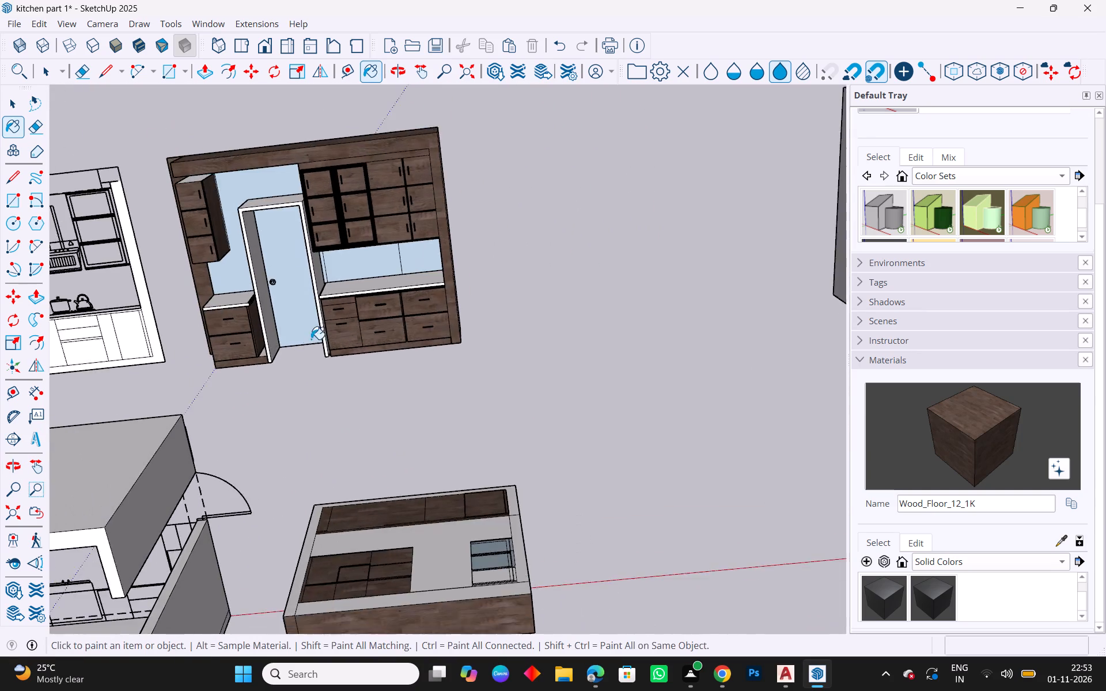
scroll(311, 339, down, 3)
scroll(262, 248, up, 16)
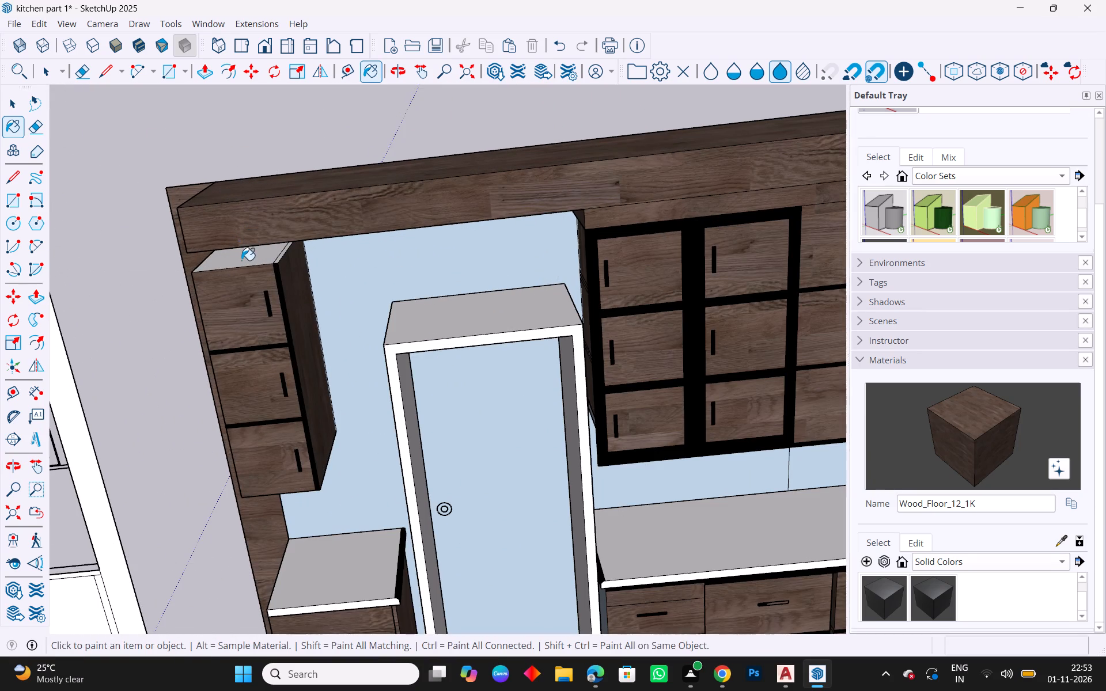
click(241, 260)
scroll(312, 189, down, 6)
scroll(296, 212, up, 20)
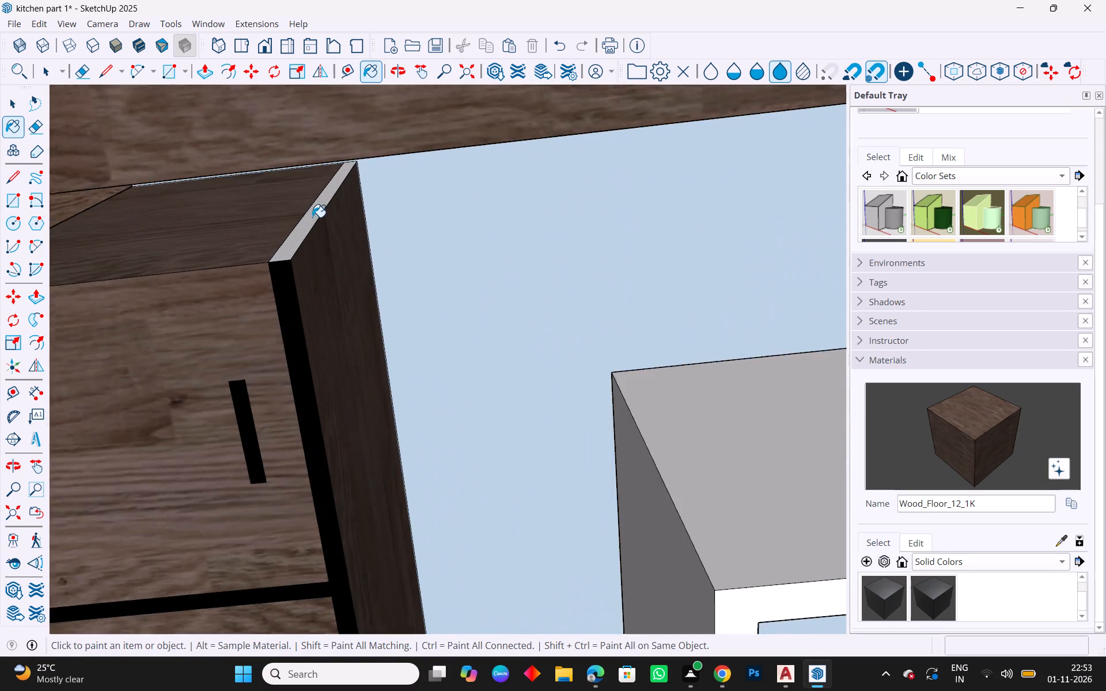
click(306, 226)
key(Escape)
scroll(306, 226, down, 20)
scroll(306, 226, down, 4)
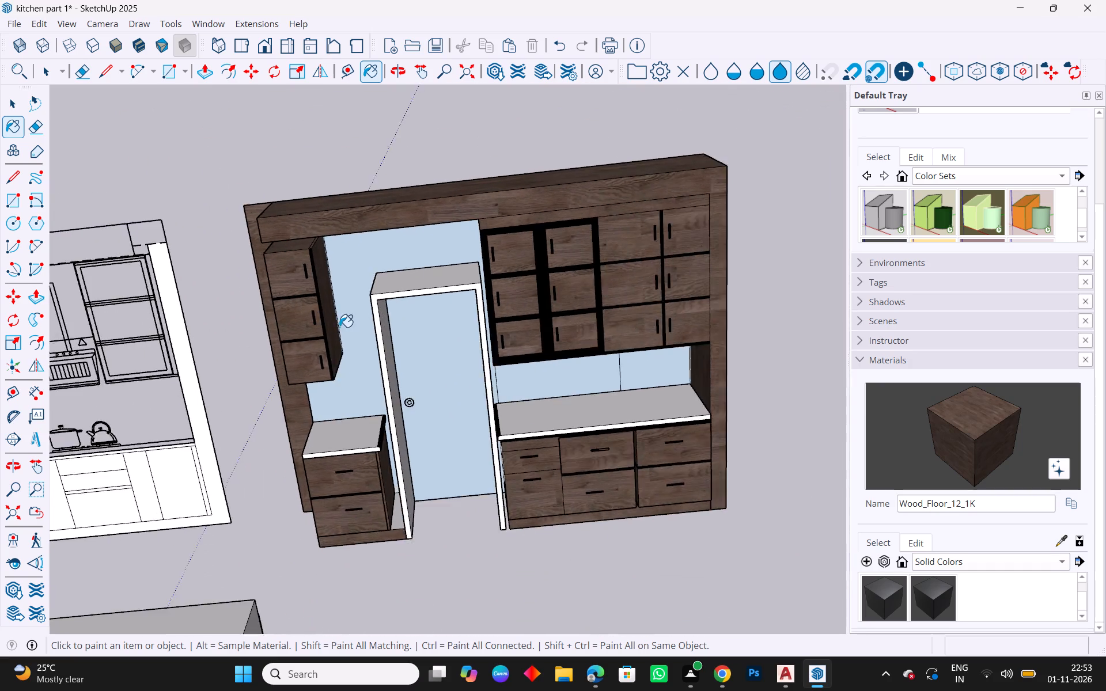
Paint the white bottom faces under the refrigerator unit's drawers and adjoining outer post with Wood_Floor_12_1K.
scroll(339, 327, down, 13)
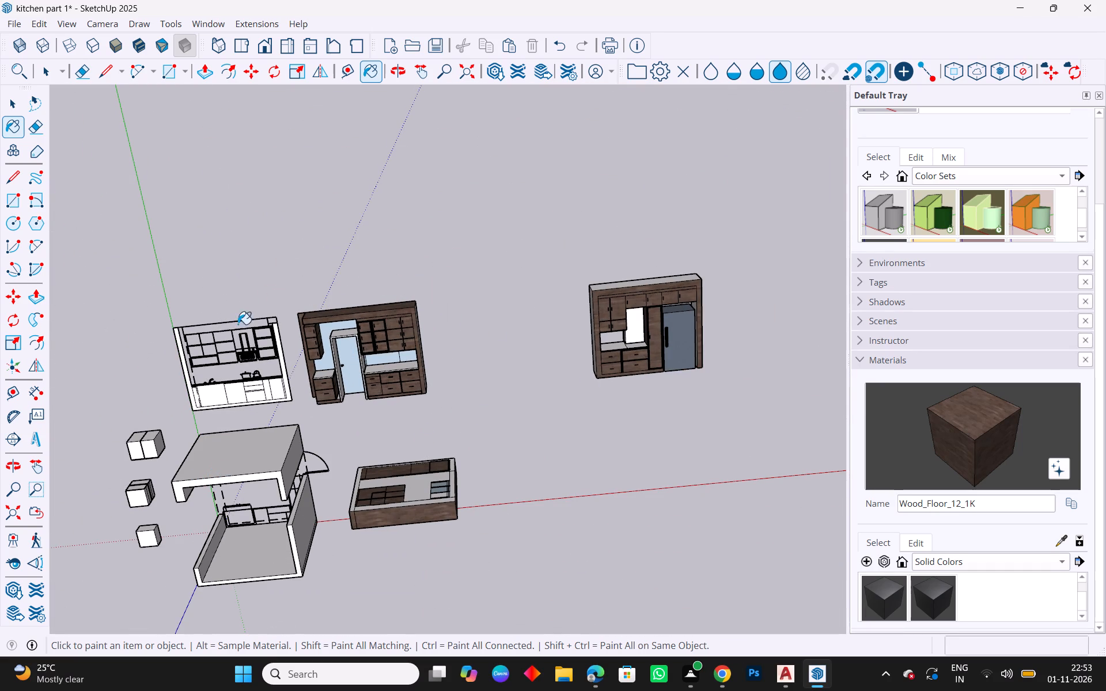
scroll(261, 274, down, 4)
middle_drag(393, 515, 329, 225)
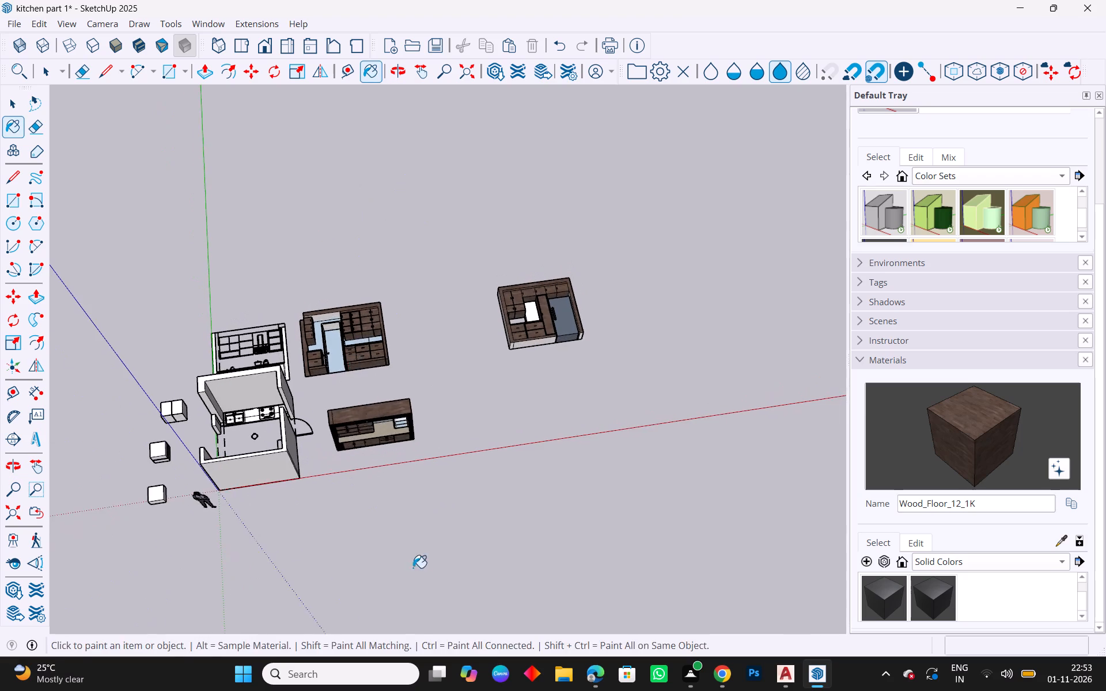
scroll(414, 569, up, 1)
middle_drag(416, 542, 392, 321)
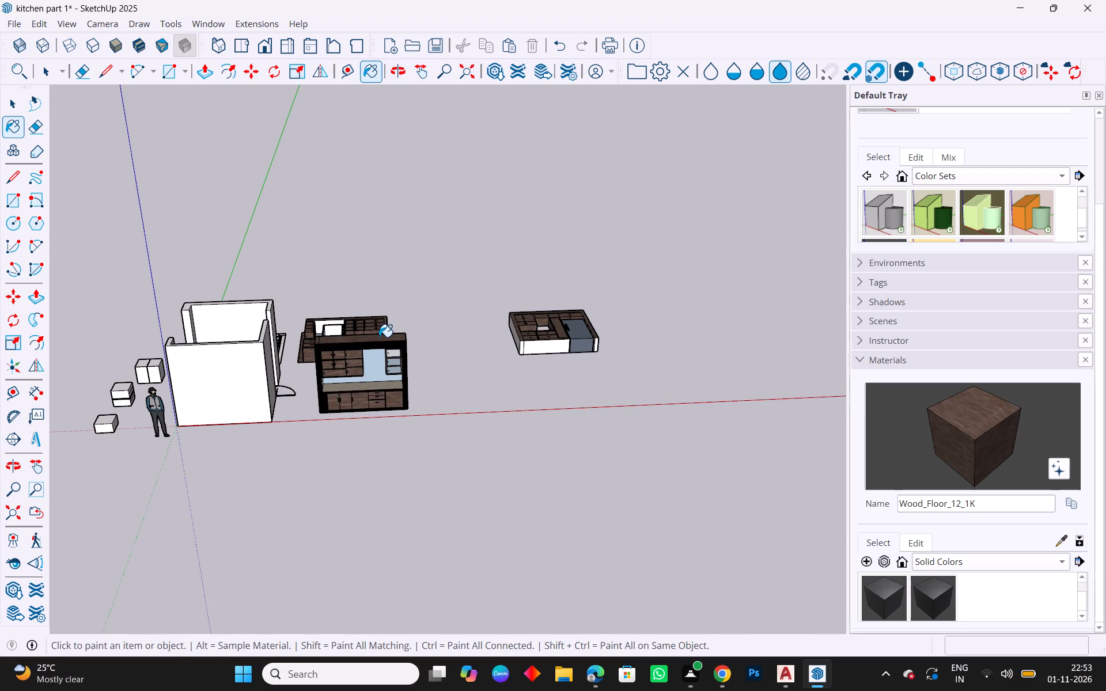
key(Escape)
scroll(746, 359, up, 4)
scroll(499, 320, up, 10)
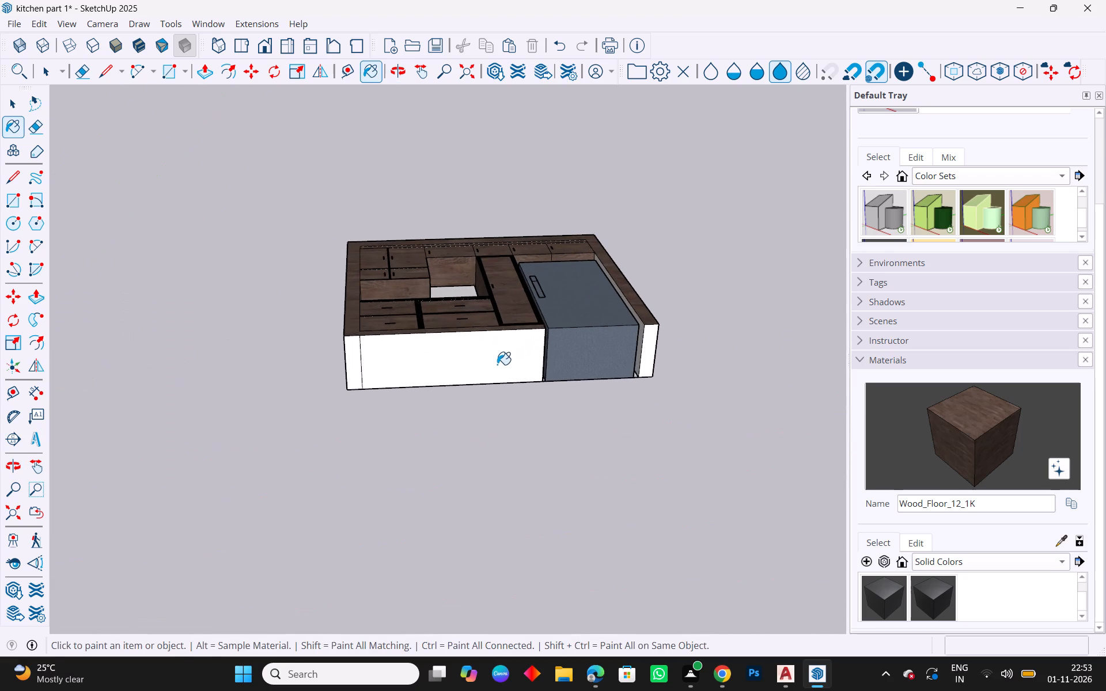
click(497, 365)
scroll(358, 365, up, 5)
click(358, 365)
scroll(490, 362, down, 5)
Paint the bottom of the frame post beside the refrigerator and the inner side faces flanking the refrigerator with Wood_Floor_12_1K.
middle_drag(414, 420, 565, 387)
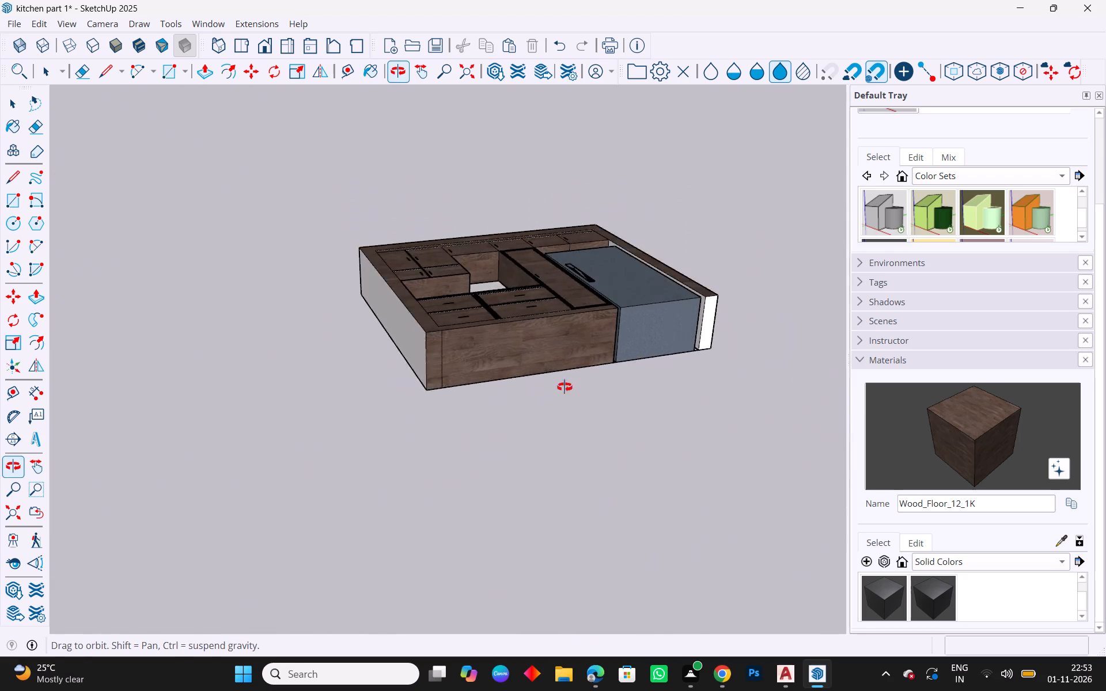
middle_drag(565, 387, 307, 580)
scroll(728, 527, up, 8)
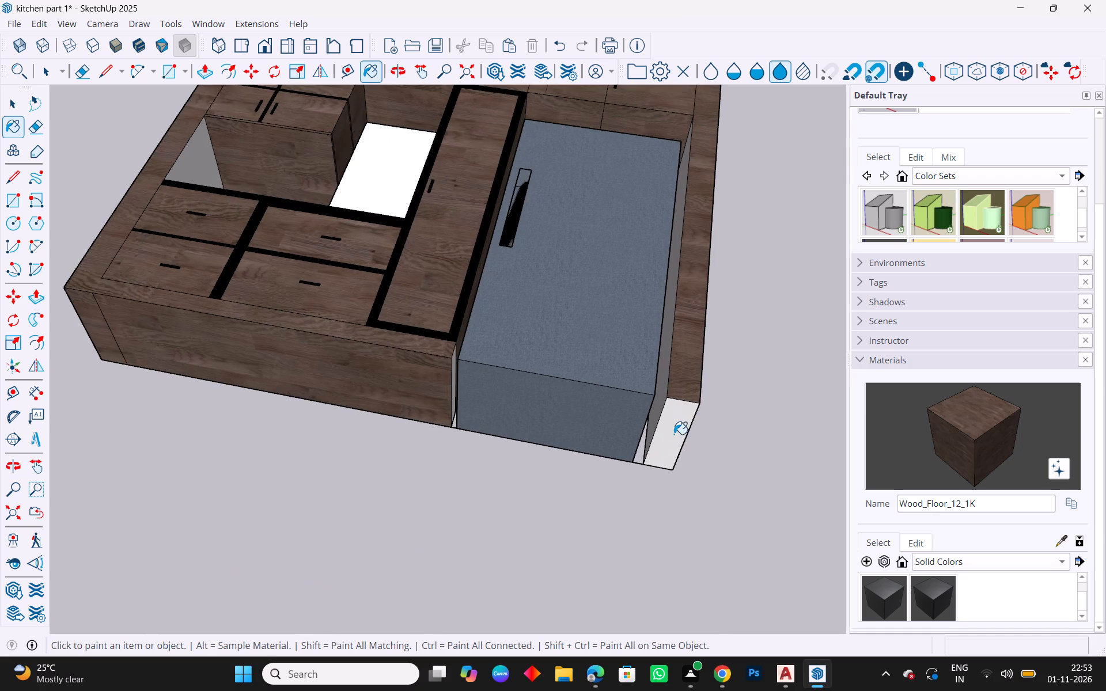
click(674, 434)
scroll(662, 402, up, 4)
click(664, 392)
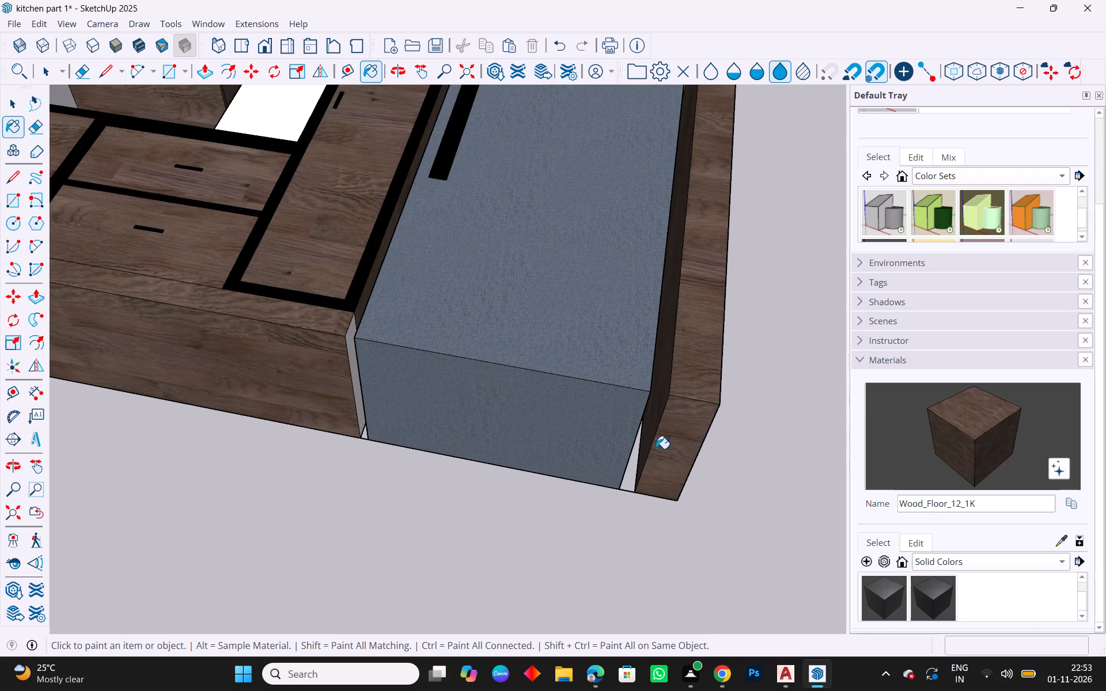
scroll(585, 445, down, 3)
scroll(315, 394, up, 4)
scroll(454, 370, up, 9)
click(464, 351)
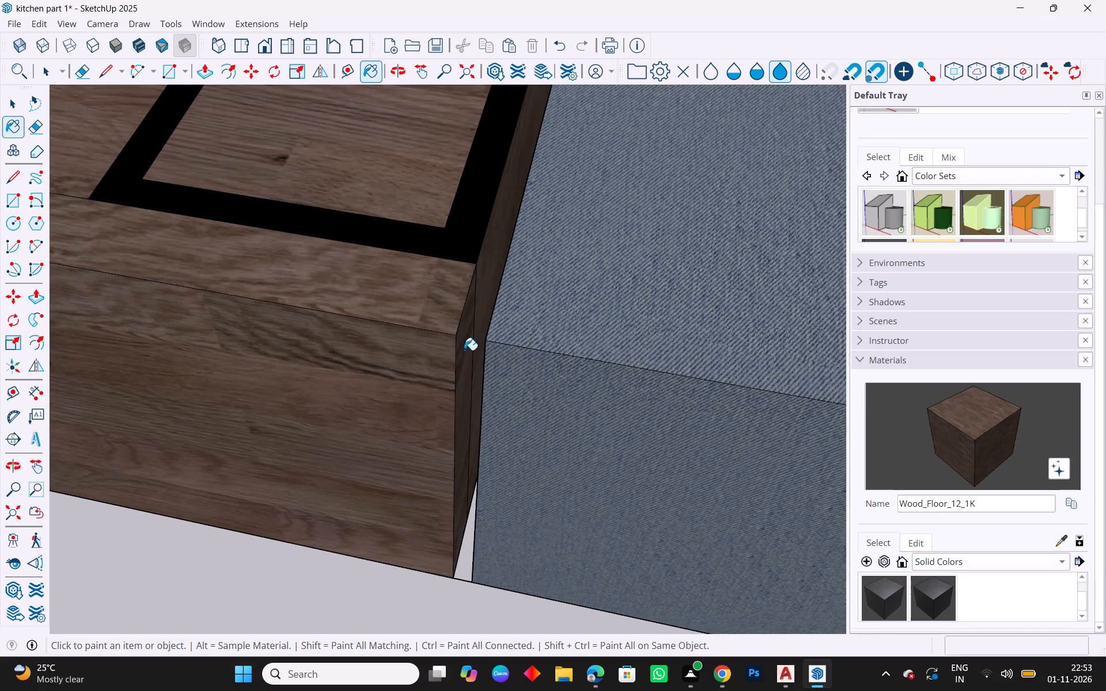
key(Escape)
Delete the black handle faces on the refrigerator door and the short edge dividing the handle outline.
scroll(397, 388, down, 16)
middle_drag(552, 340, 548, 547)
scroll(561, 531, down, 1)
key(Escape)
key(space)
scroll(550, 390, up, 5)
click(540, 393)
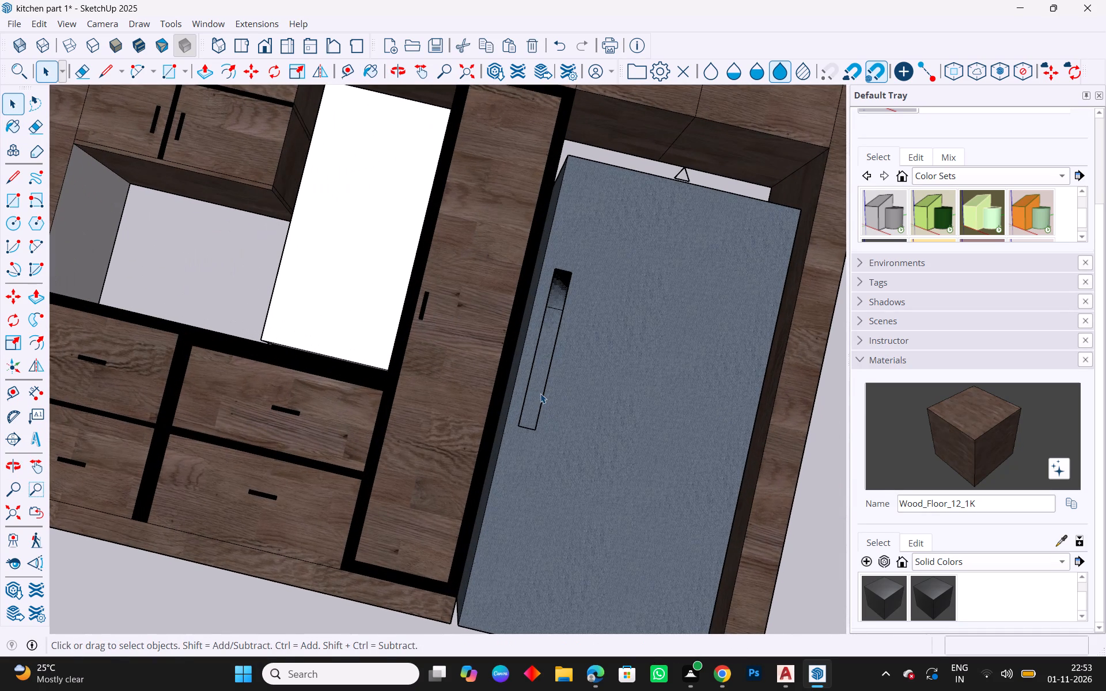
key(Delete)
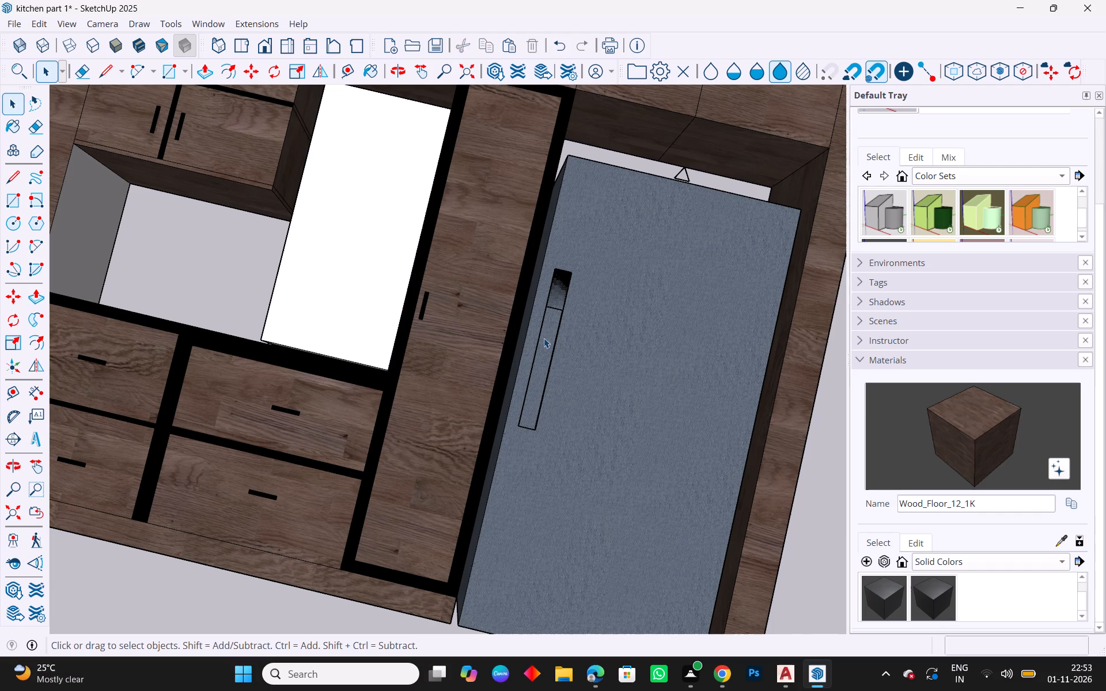
click(559, 301)
key(Delete)
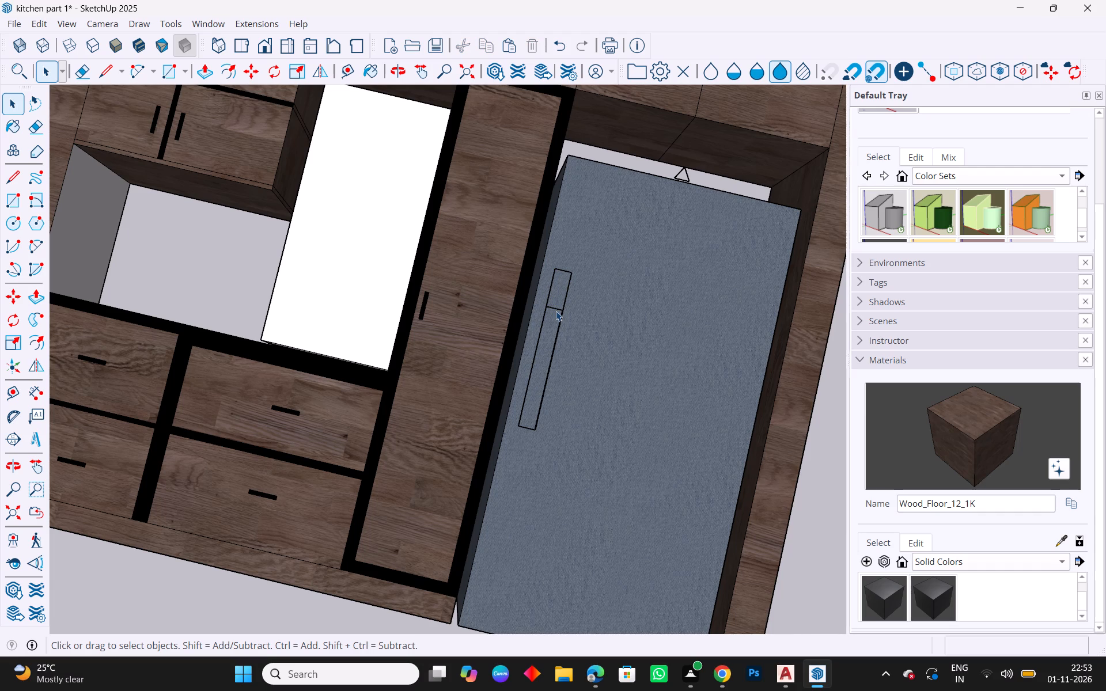
click(558, 311)
key(Delete)
scroll(512, 340, down, 8)
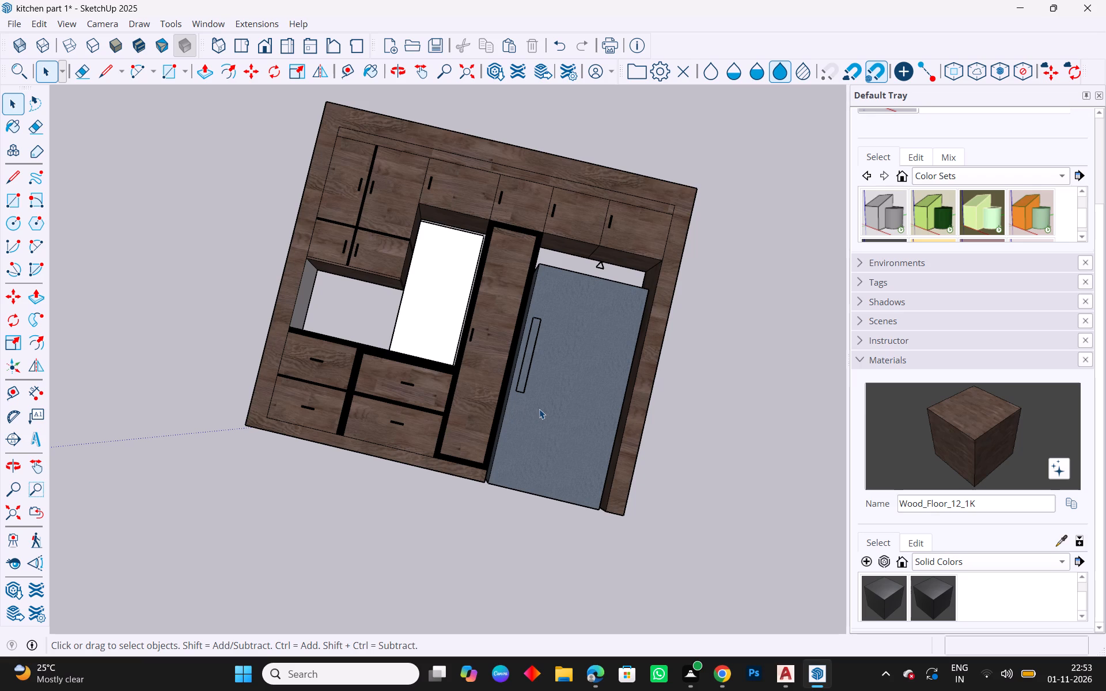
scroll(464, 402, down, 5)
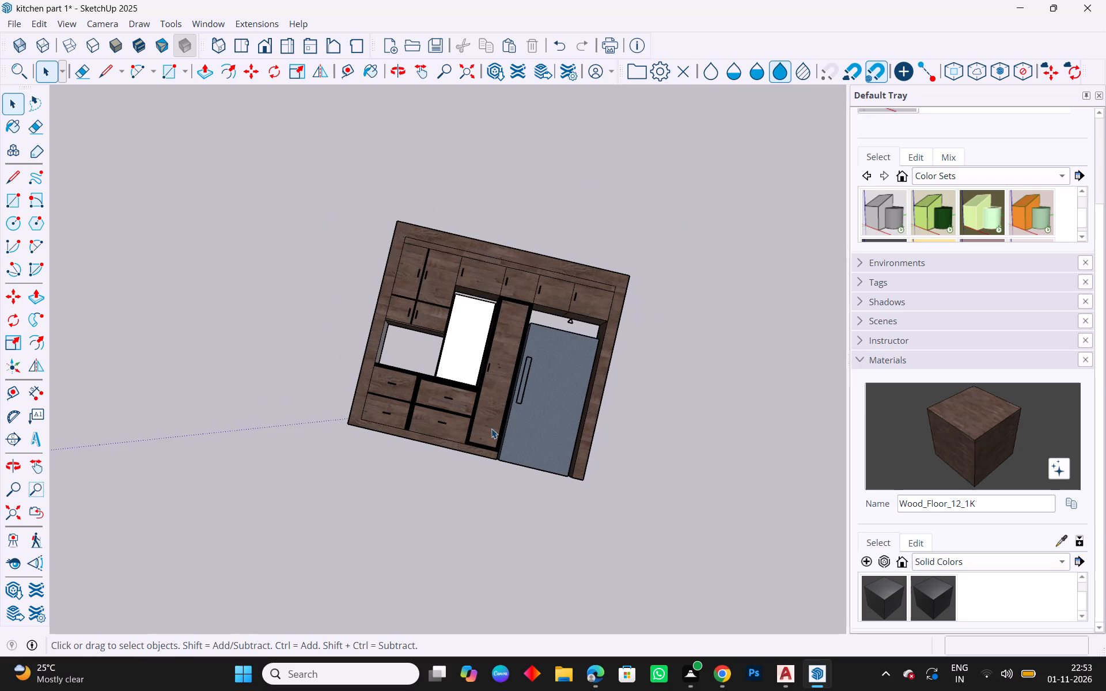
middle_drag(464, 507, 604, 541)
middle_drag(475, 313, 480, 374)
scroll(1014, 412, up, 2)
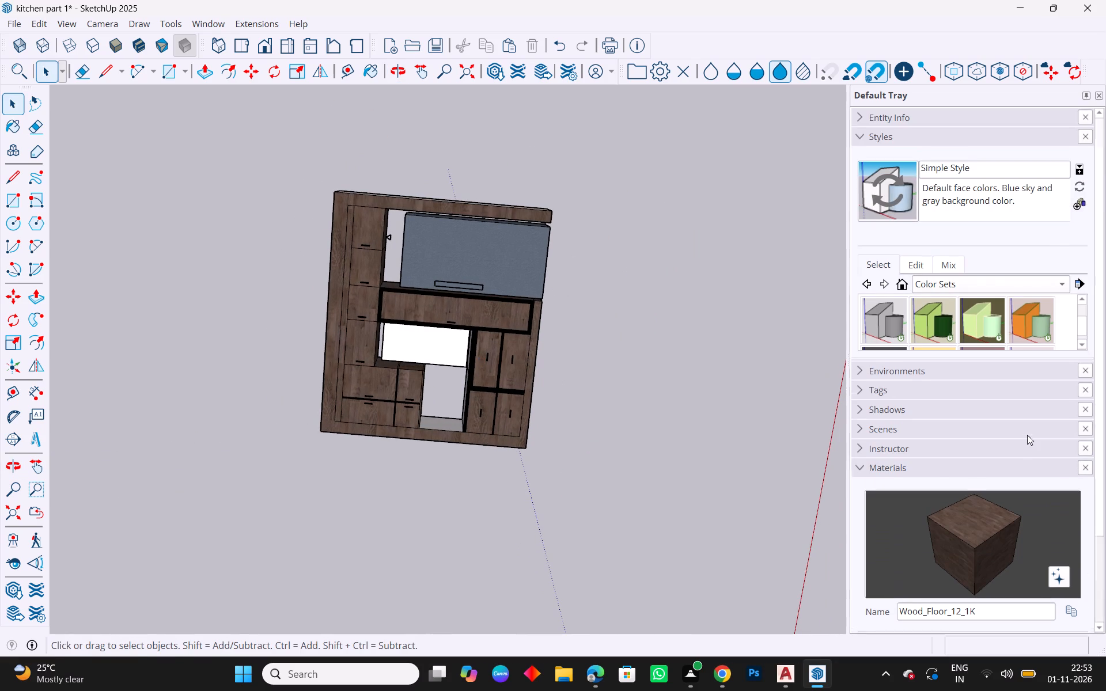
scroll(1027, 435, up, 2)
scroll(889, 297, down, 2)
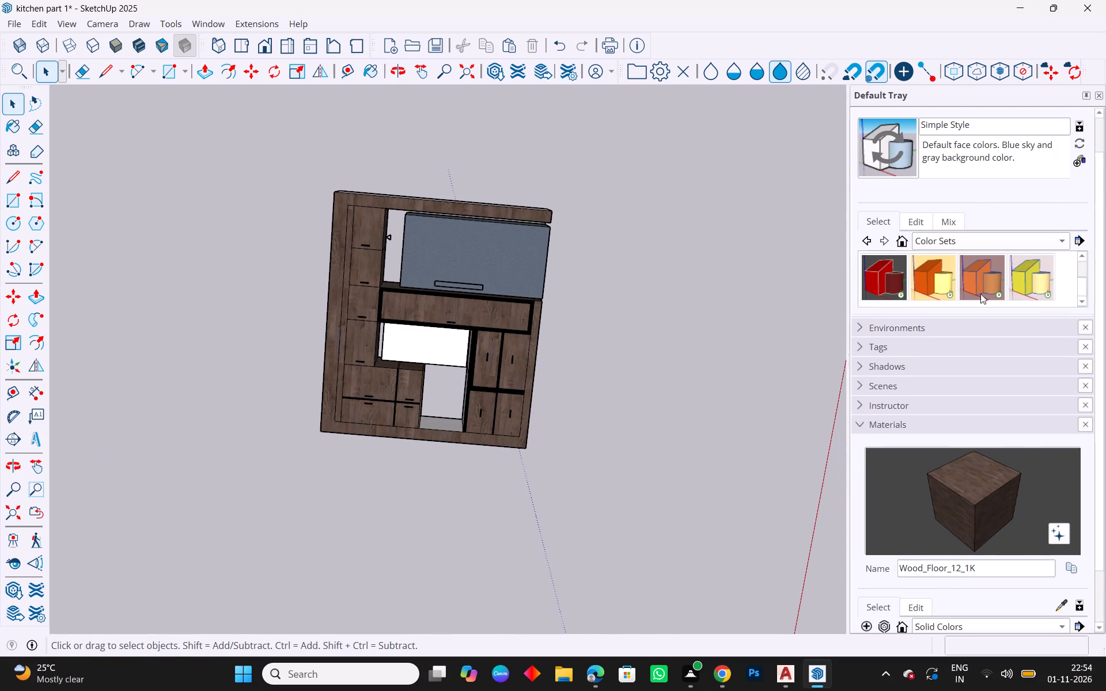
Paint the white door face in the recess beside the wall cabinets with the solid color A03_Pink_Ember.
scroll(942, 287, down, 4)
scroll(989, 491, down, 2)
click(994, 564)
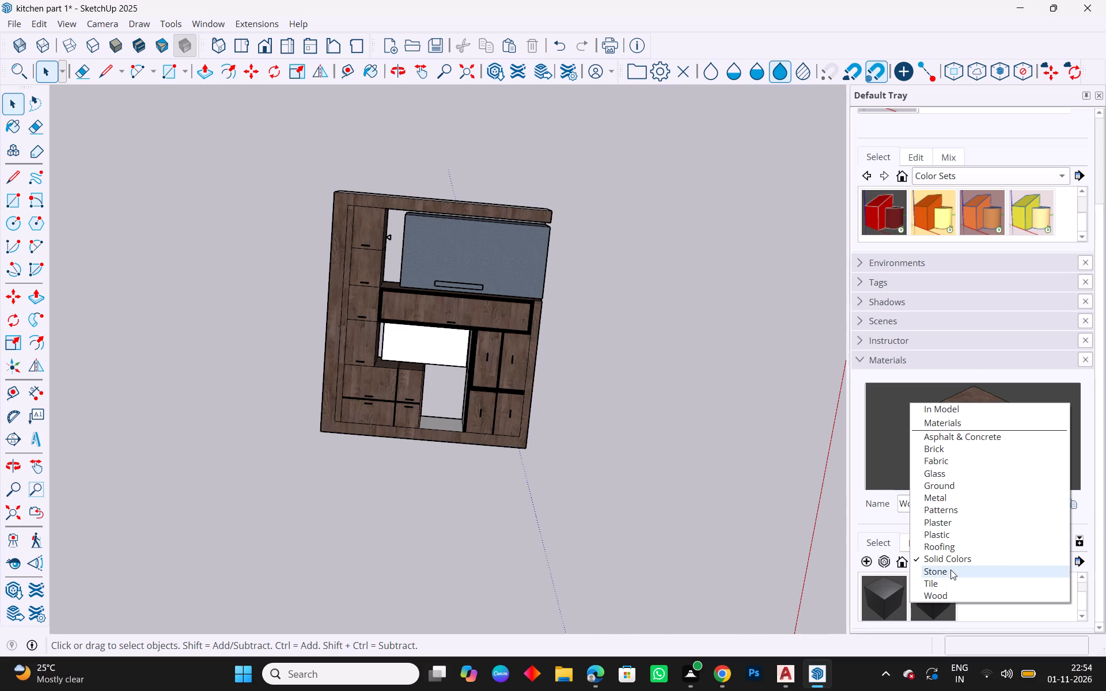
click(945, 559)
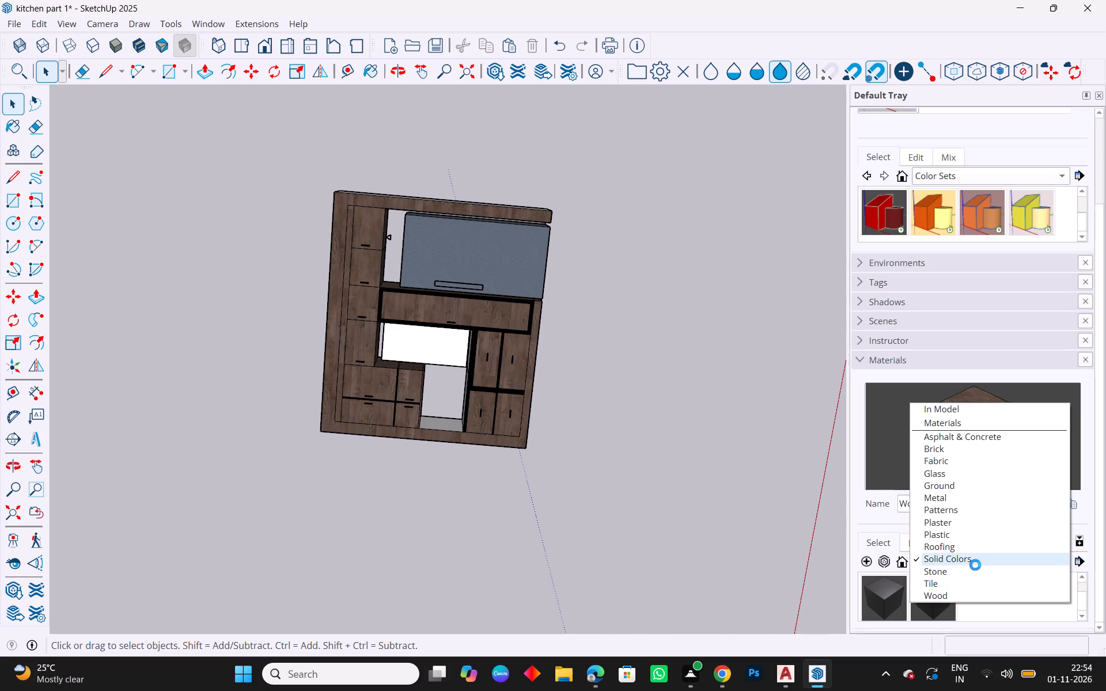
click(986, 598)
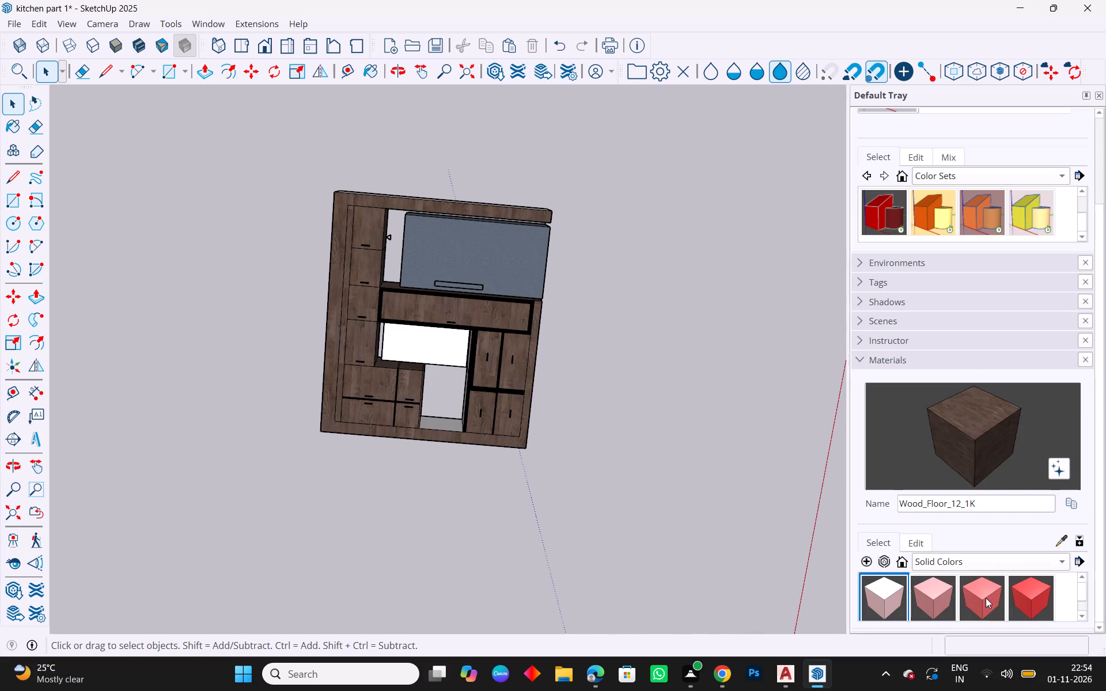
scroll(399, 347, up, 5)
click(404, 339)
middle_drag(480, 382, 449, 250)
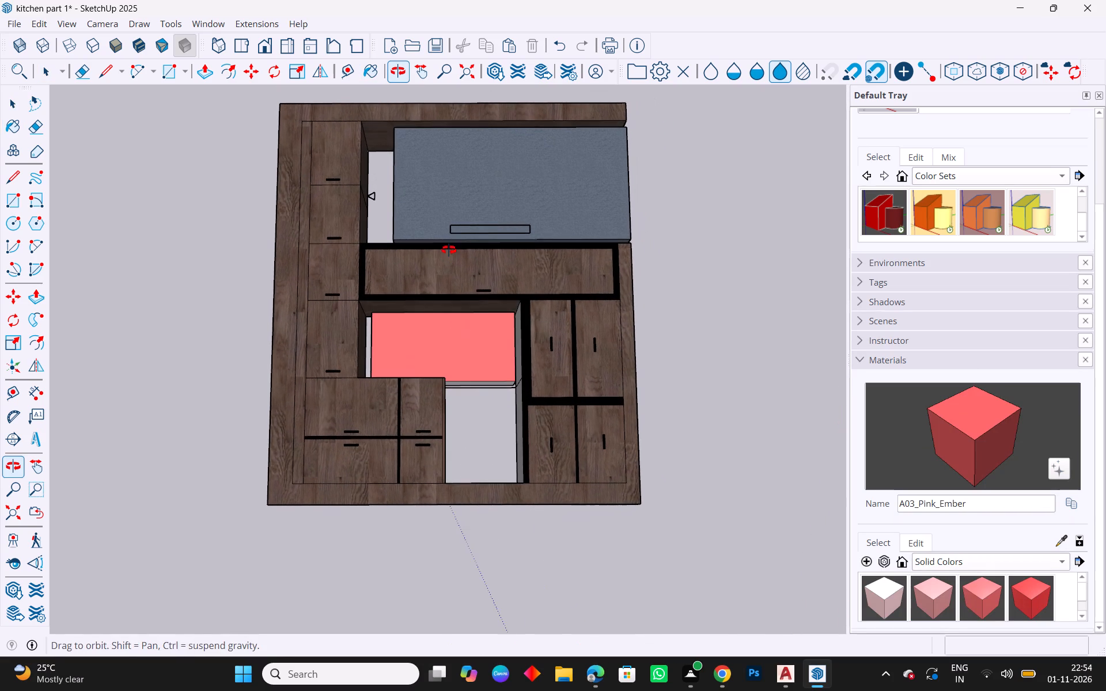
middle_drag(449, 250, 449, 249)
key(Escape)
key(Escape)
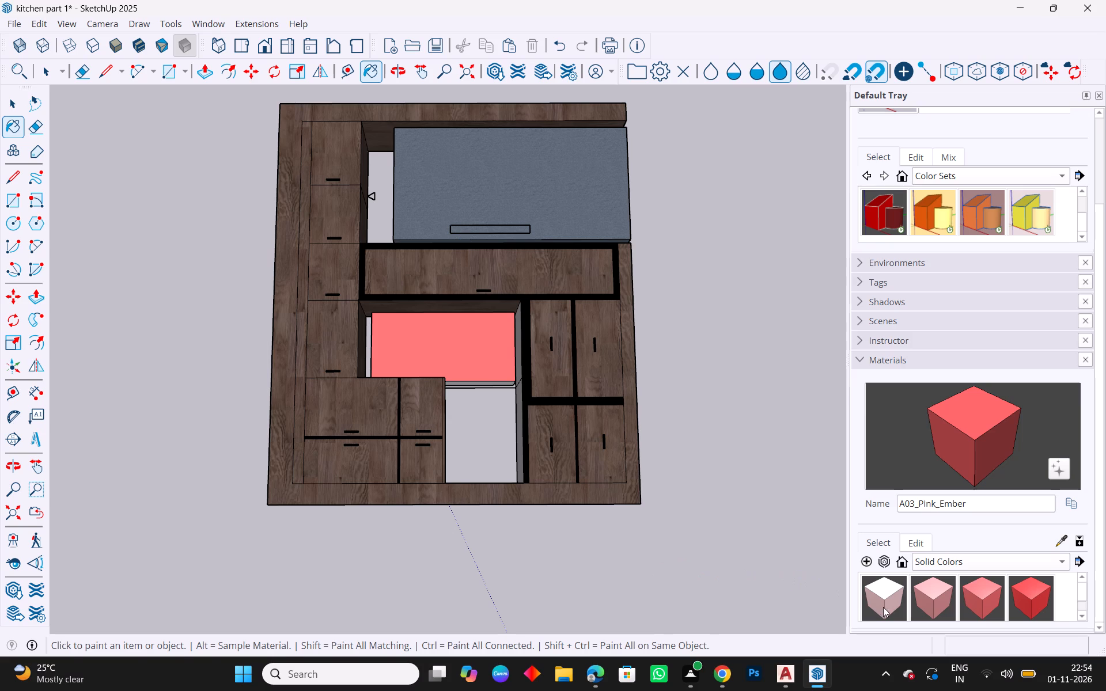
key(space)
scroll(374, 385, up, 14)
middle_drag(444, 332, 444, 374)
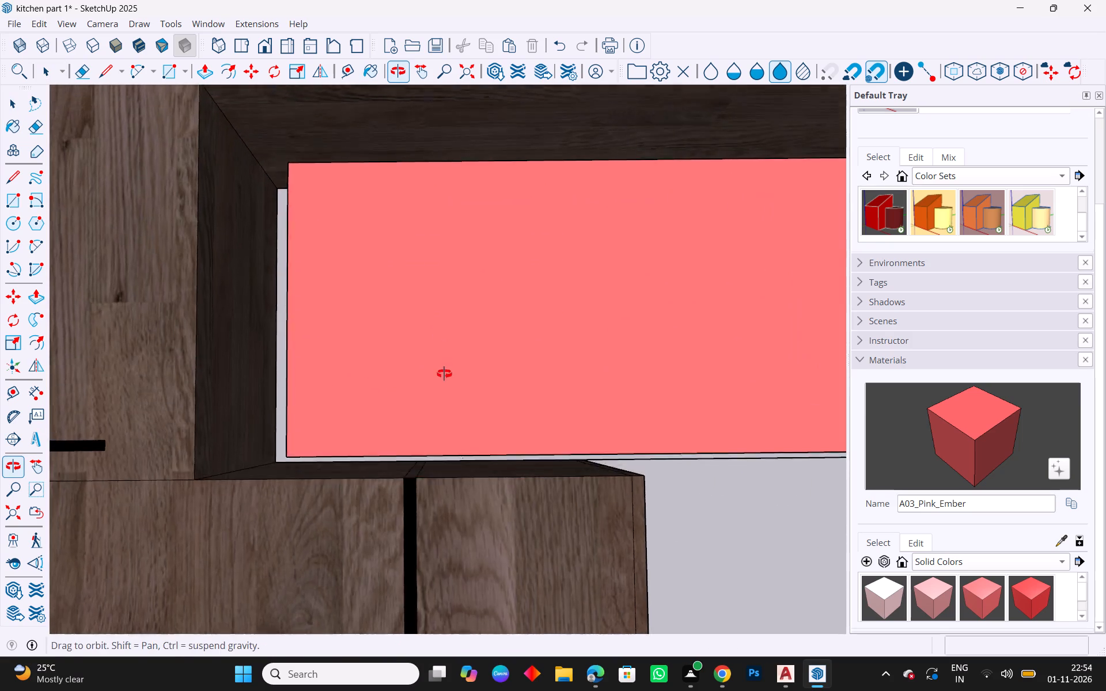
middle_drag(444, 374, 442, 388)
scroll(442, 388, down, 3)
Repaint the recessed door face with the solid color A02_Rose_Quartz.
click(932, 599)
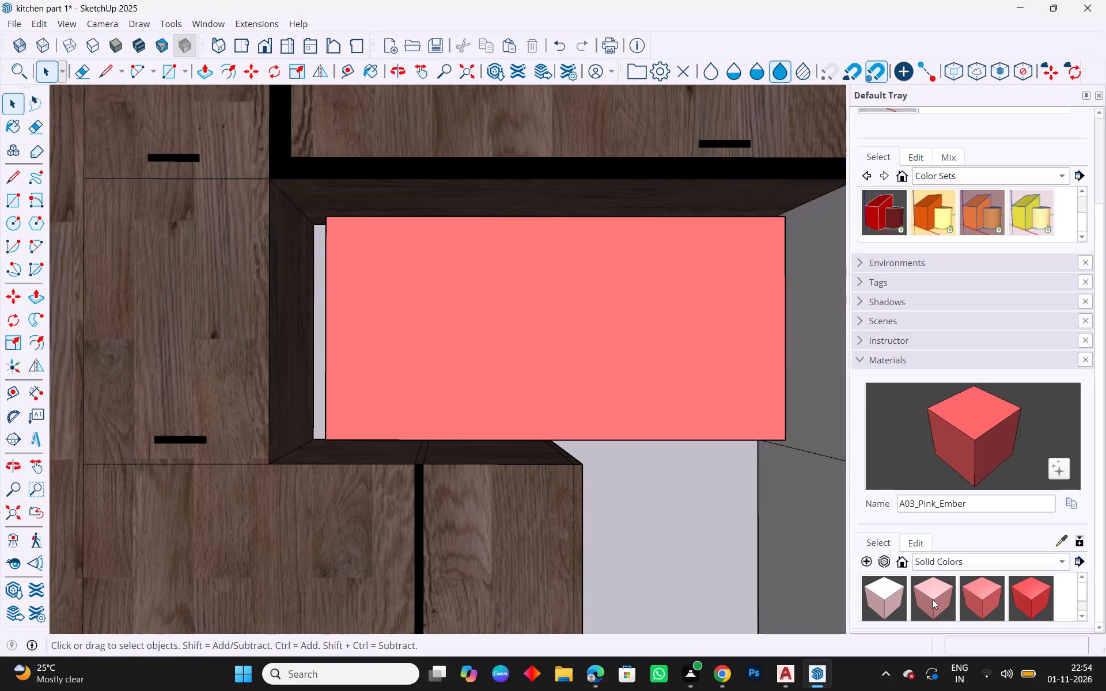
click(461, 348)
key(Escape)
scroll(589, 360, down, 3)
key(Escape)
key(space)
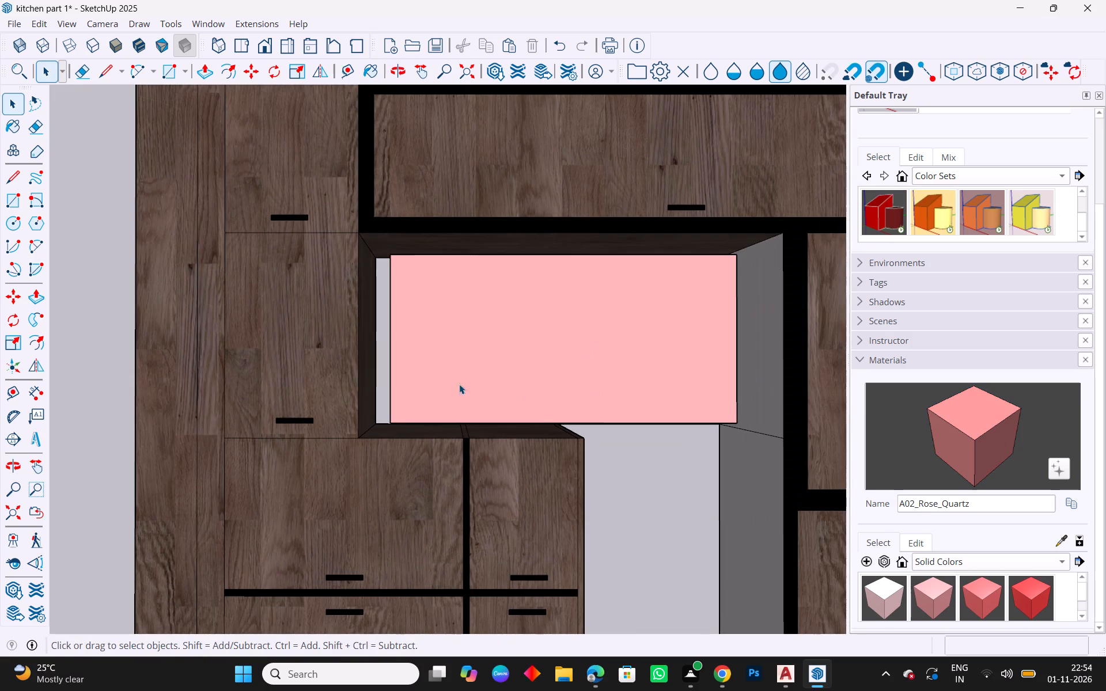
Offset the pink door's outline inward twice to form two narrow, concentric rectangular trim lines.
click(29, 340)
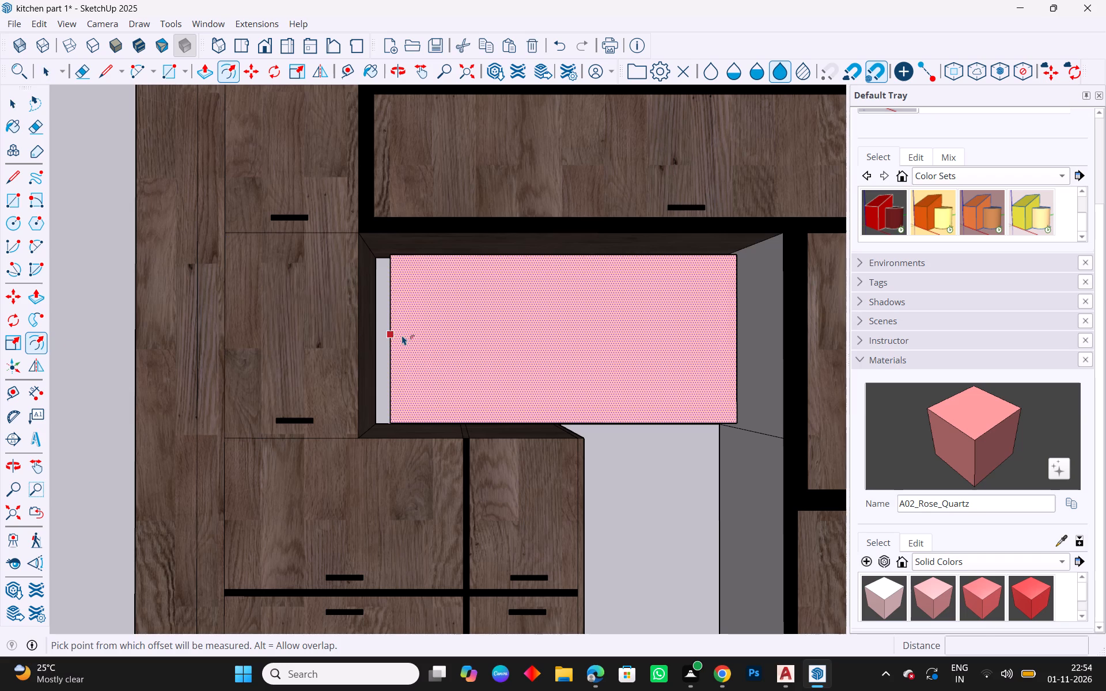
drag(402, 335, 408, 337)
scroll(414, 349, up, 4)
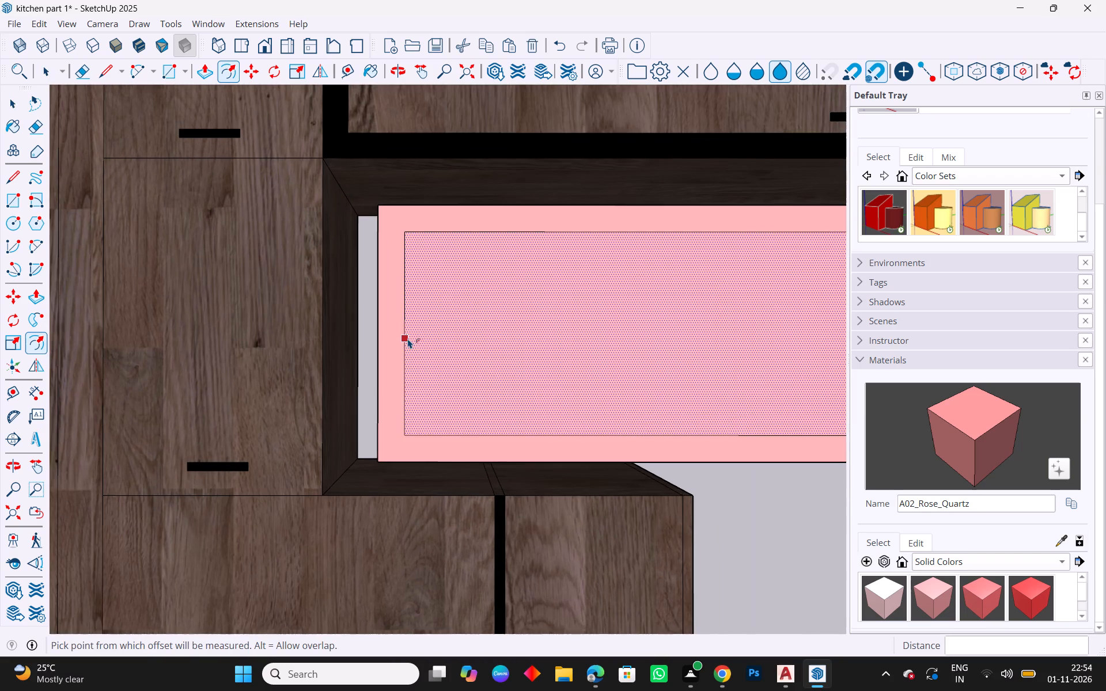
drag(408, 339, 394, 352)
key(Escape)
key(space)
scroll(335, 253, down, 11)
key(Escape)
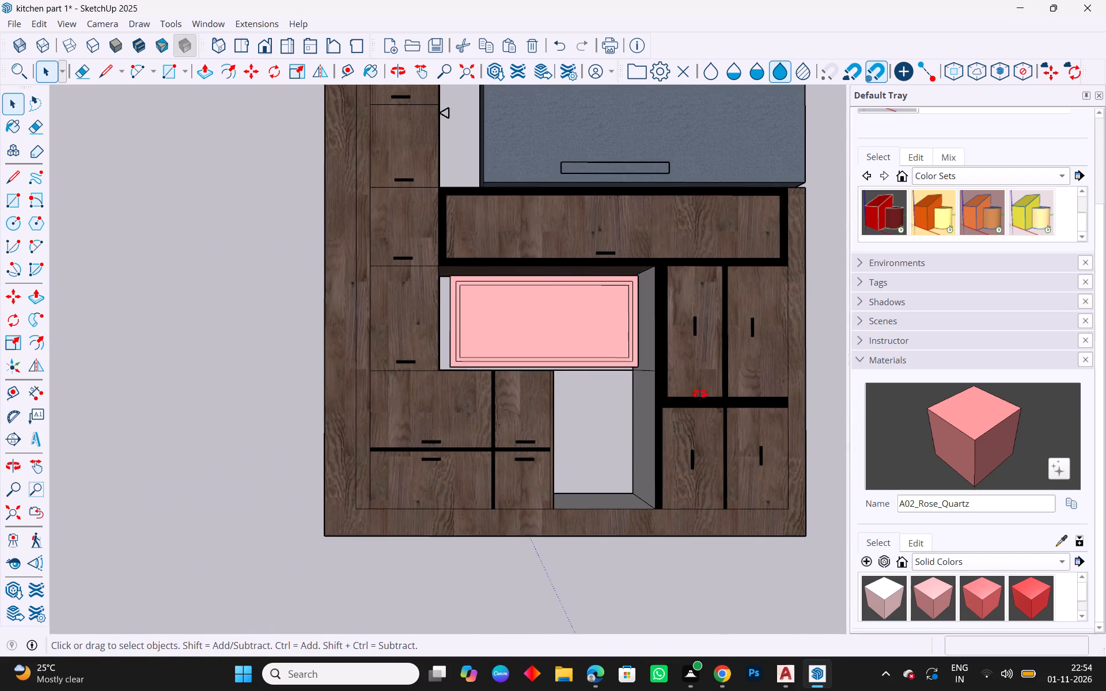
Draw a small knob circle on the pink door, midway up beside the inner trim line nearest the open counter area.
middle_drag(700, 394, 448, 415)
scroll(475, 204, down, 3)
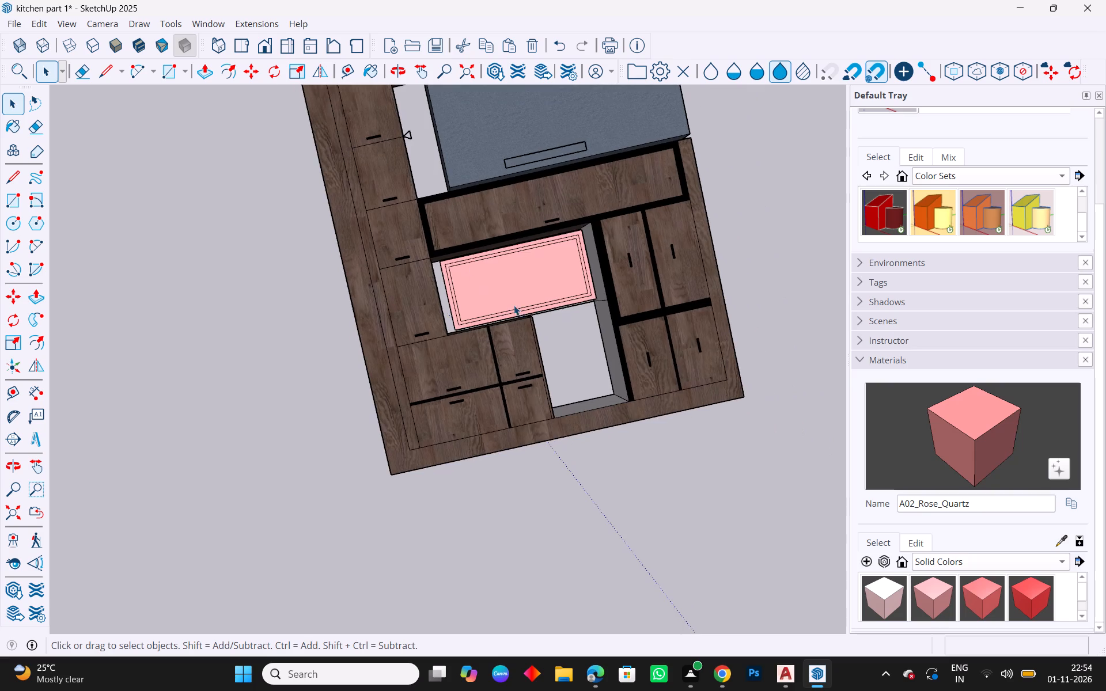
scroll(558, 308, down, 4)
middle_drag(666, 413, 307, 107)
middle_drag(559, 546, 537, 550)
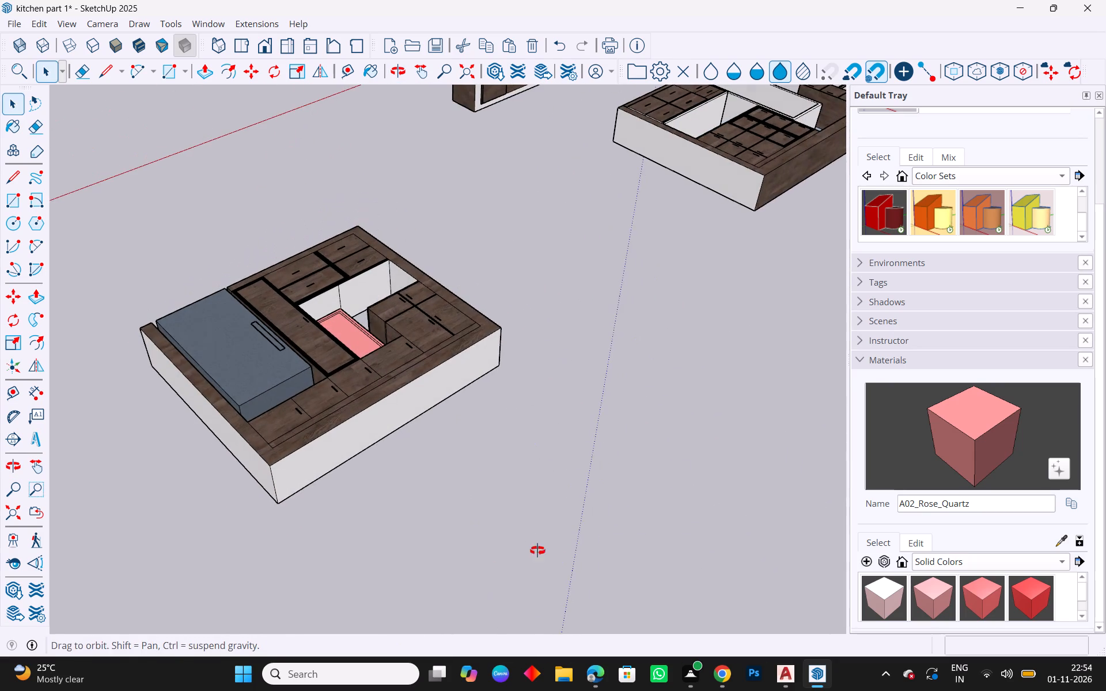
middle_drag(537, 550, 79, 462)
middle_drag(615, 273, 172, 445)
middle_drag(720, 312, 531, 411)
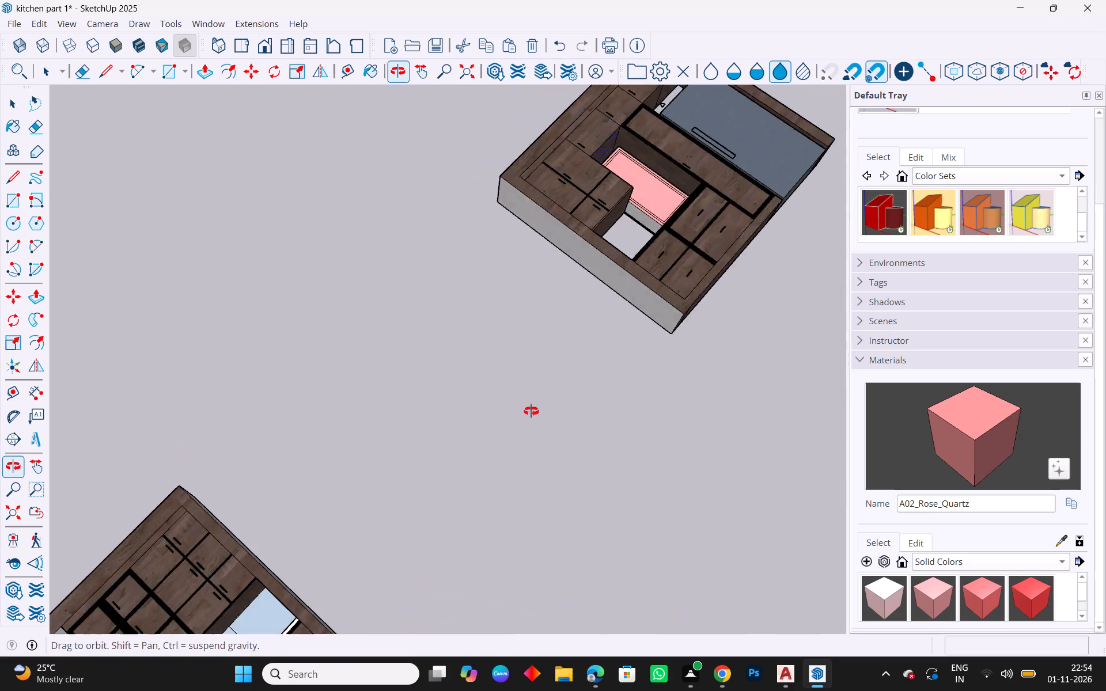
middle_drag(531, 411, 343, 414)
scroll(469, 323, down, 3)
scroll(744, 318, up, 4)
scroll(653, 329, up, 4)
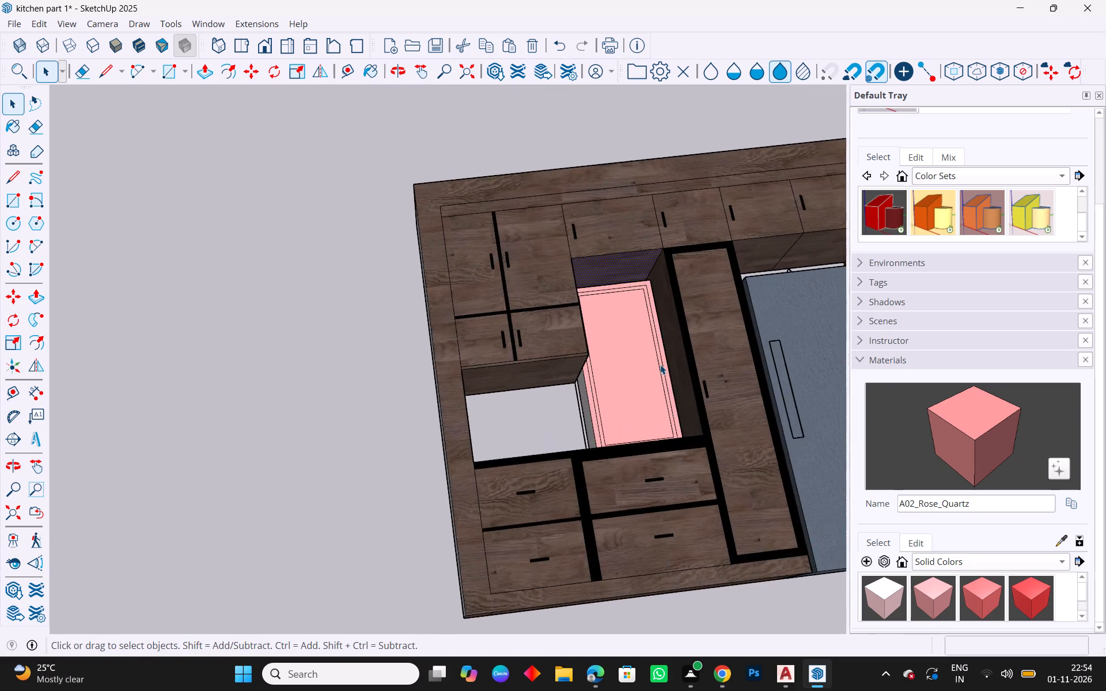
scroll(660, 365, up, 4)
middle_drag(657, 384, 589, 498)
scroll(596, 507, up, 4)
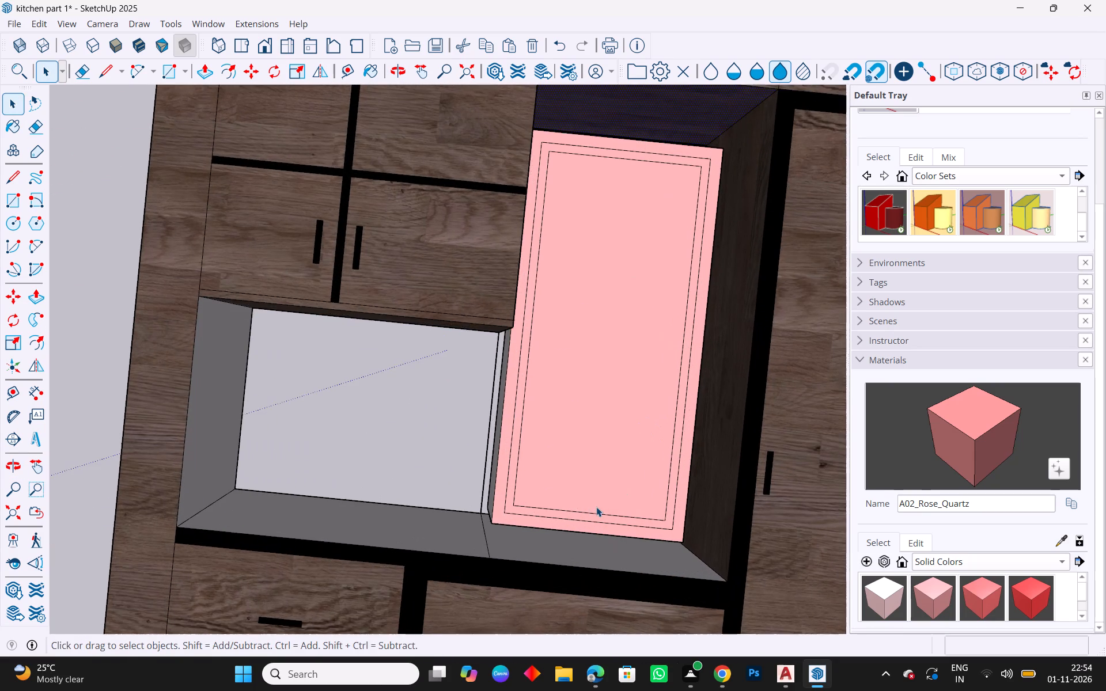
middle_drag(507, 379, 406, 358)
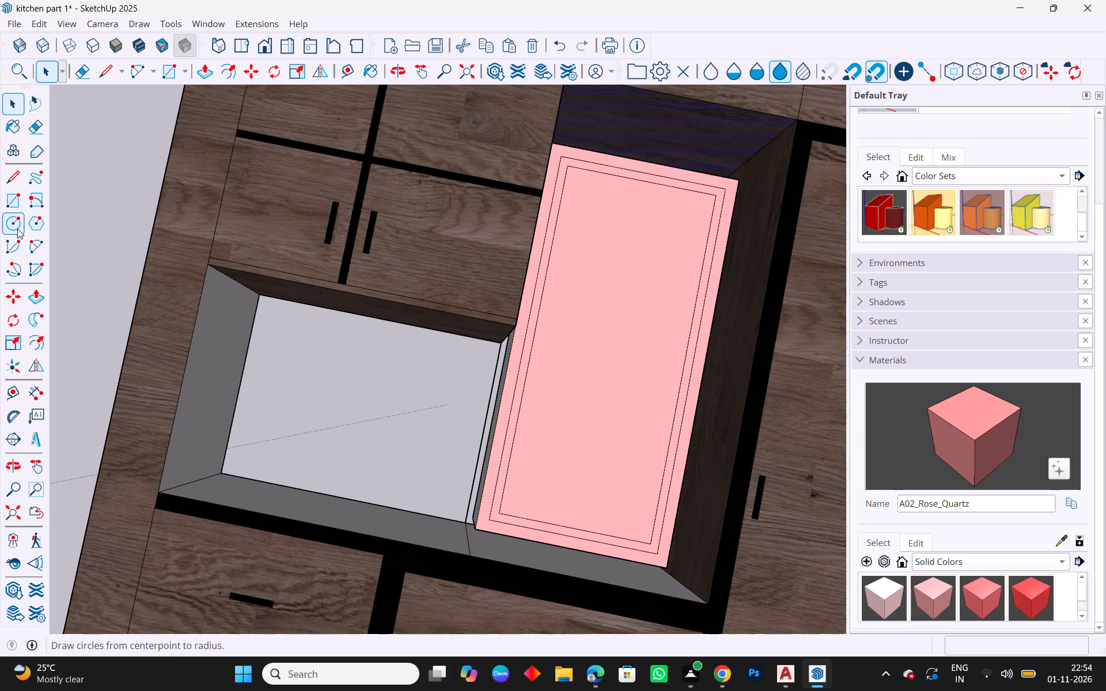
click(17, 227)
scroll(571, 326, up, 4)
click(537, 347)
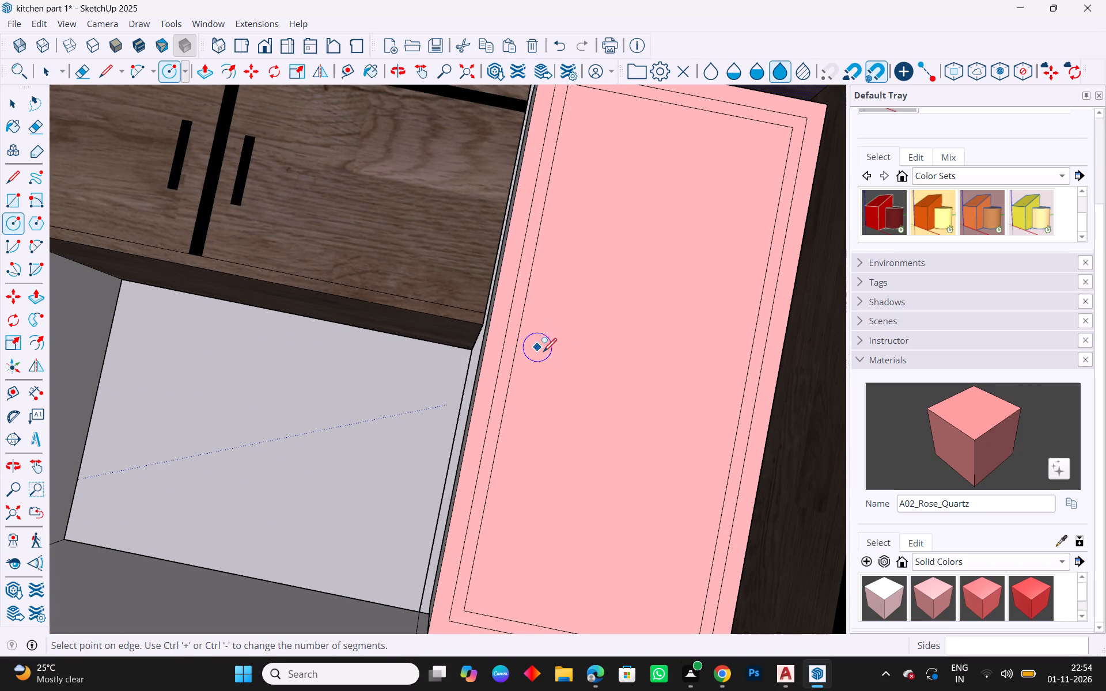
click(546, 360)
scroll(550, 299, down, 7)
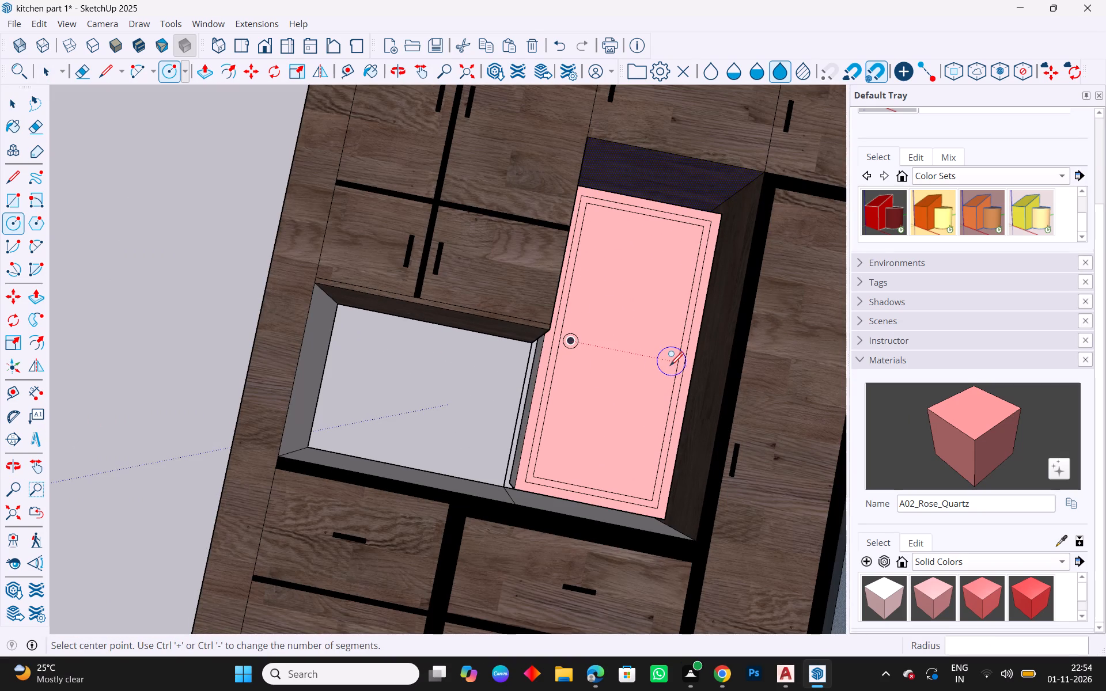
key(Escape)
key(space)
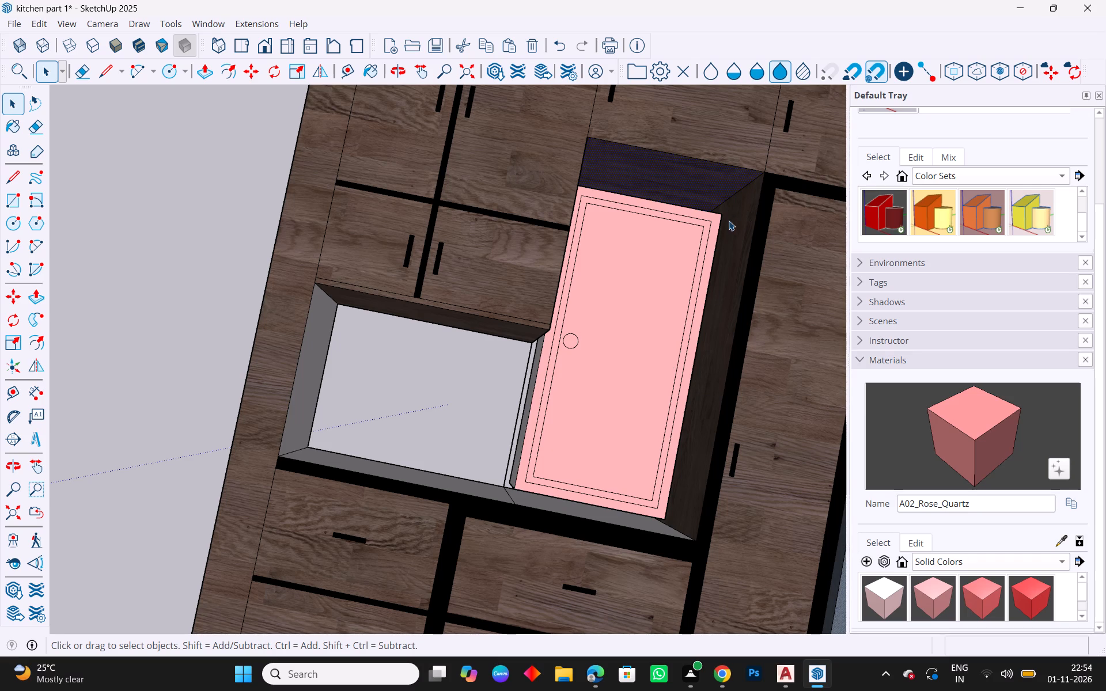
Paint the circular door knob black with M09_Shadow_Night from the solid colors.
scroll(1015, 583, down, 12)
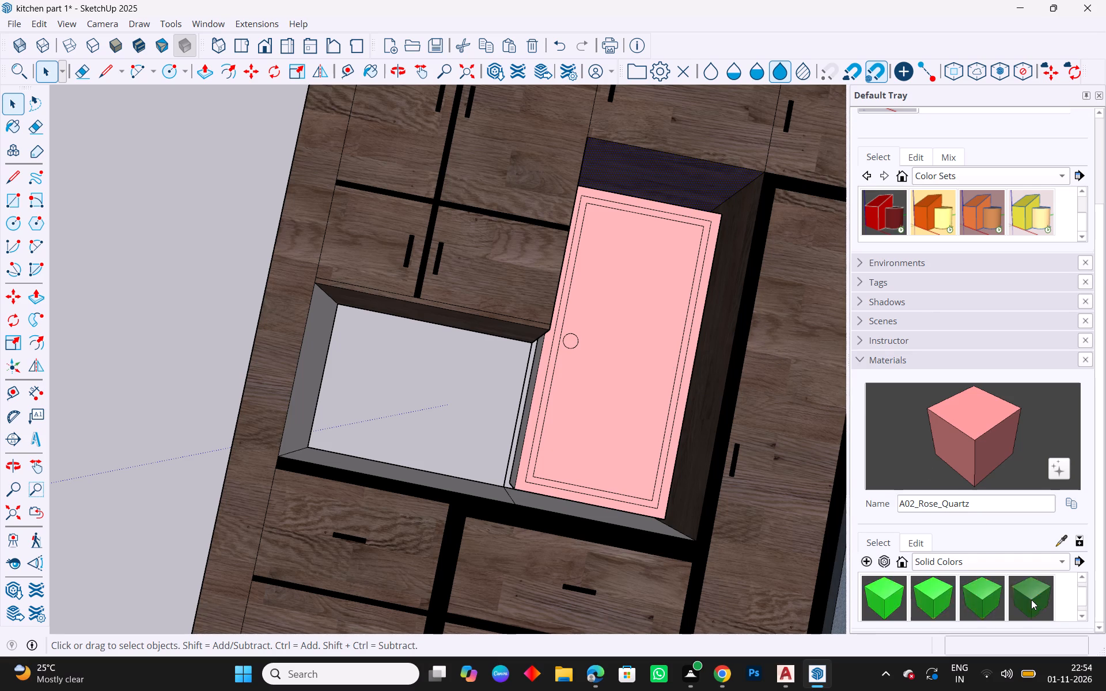
scroll(1031, 599, down, 11)
scroll(1034, 602, down, 10)
click(941, 597)
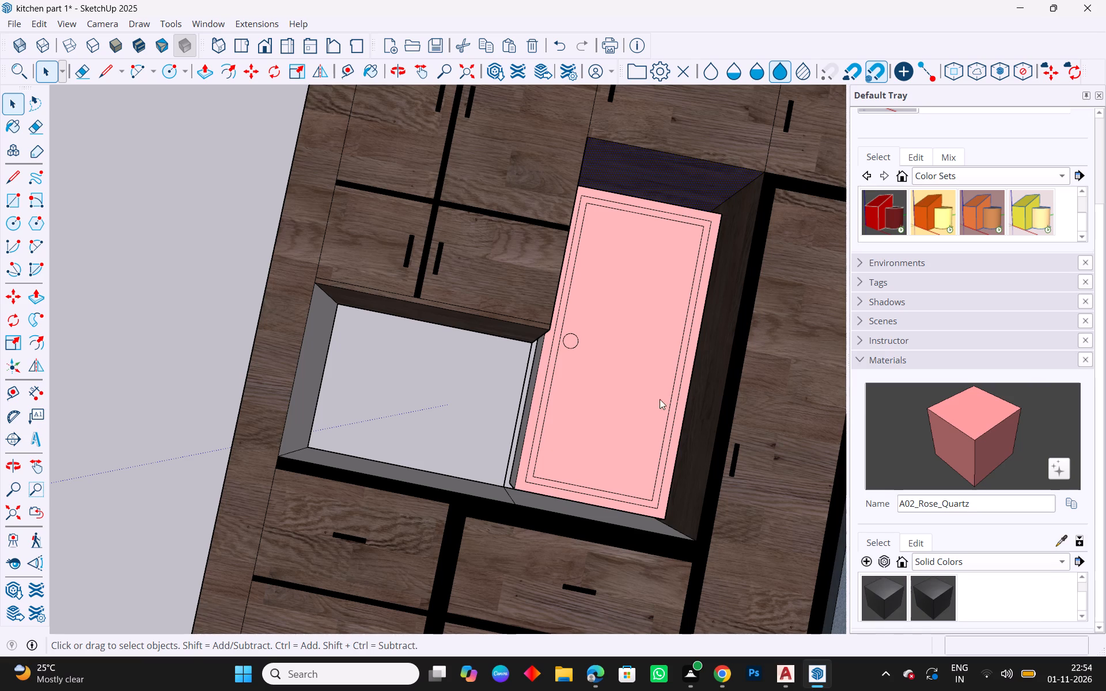
scroll(571, 339, up, 4)
click(573, 341)
scroll(736, 431, down, 3)
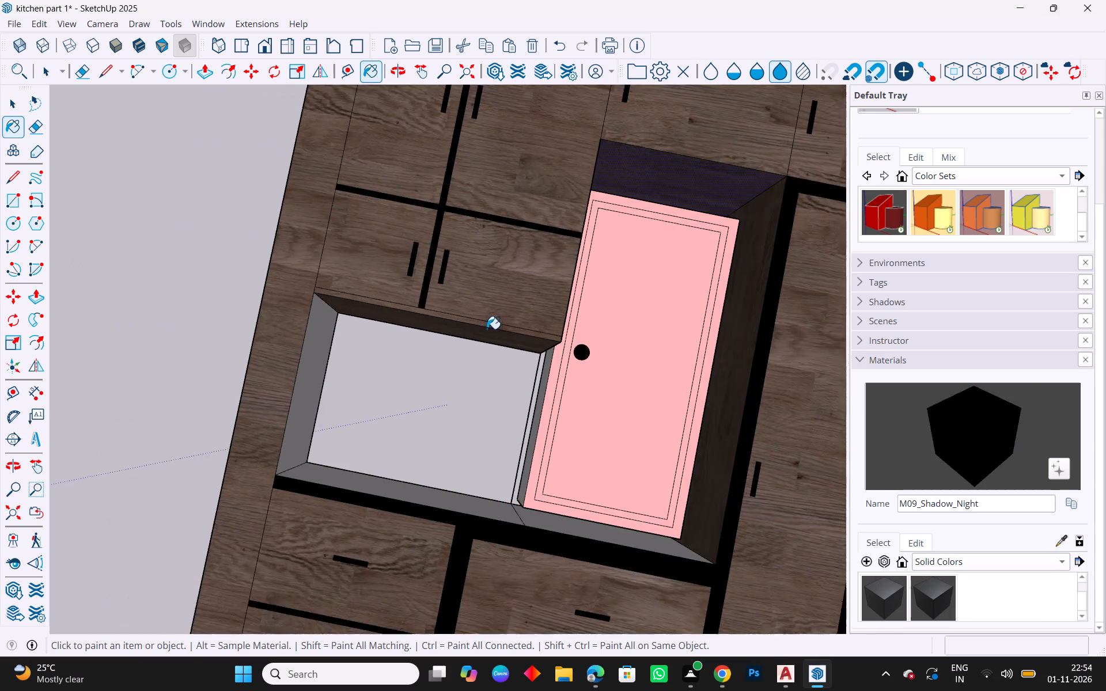
scroll(487, 329, down, 5)
key(Escape)
key(space)
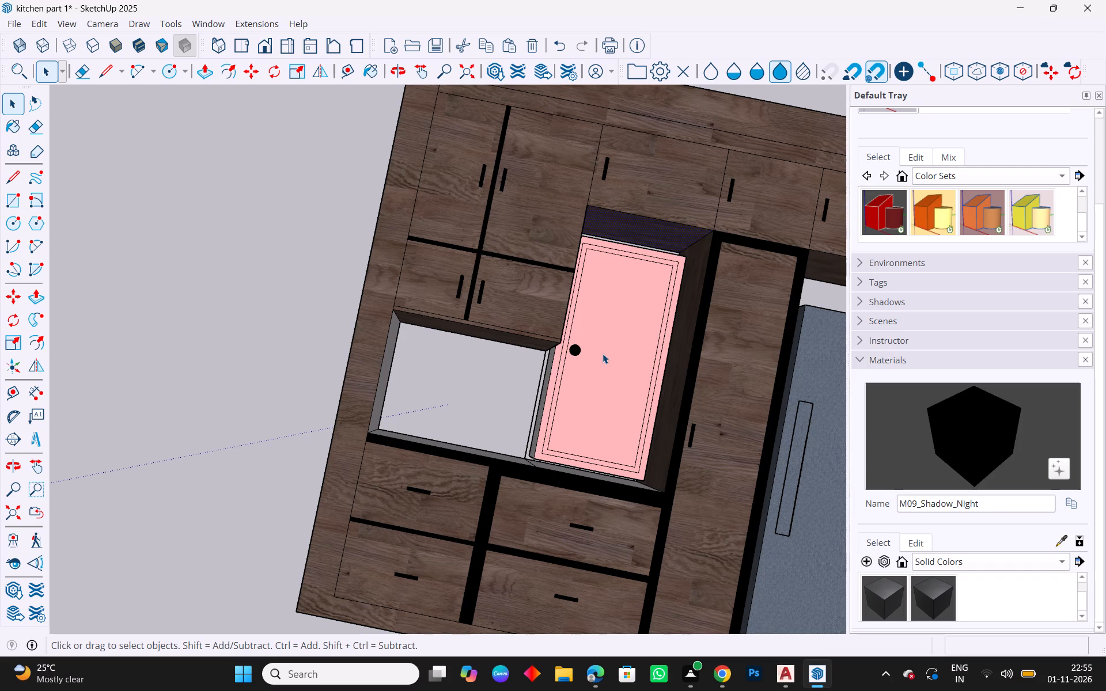
Examine the refrigerator unit from several angles, checking the pink door, cabinet faces and refrigerator.
scroll(281, 343, down, 3)
scroll(396, 502, down, 7)
middle_drag(538, 600, 645, 608)
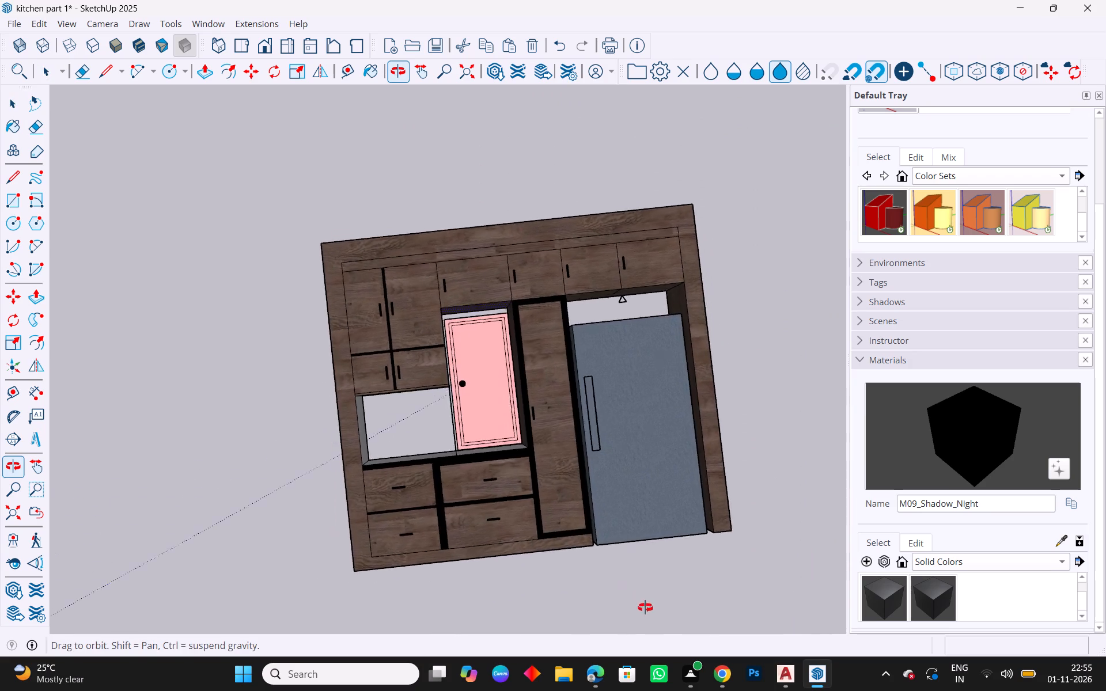
middle_drag(645, 608, 656, 633)
middle_drag(209, 459, 596, 275)
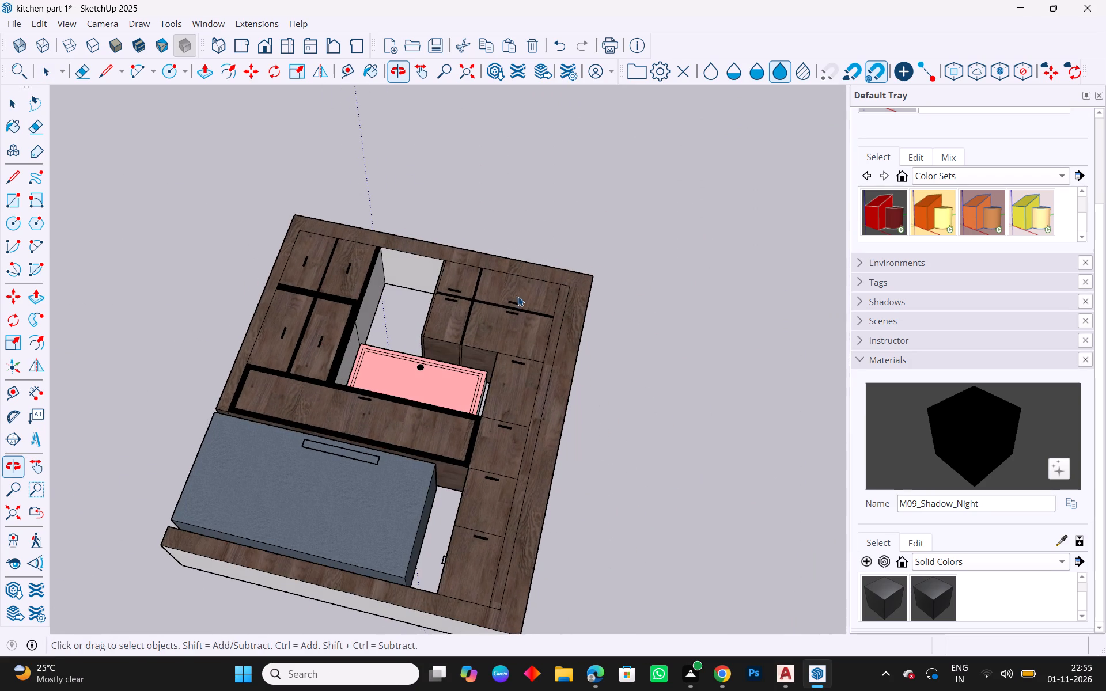
middle_drag(164, 599, 748, 526)
middle_drag(188, 441, 218, 574)
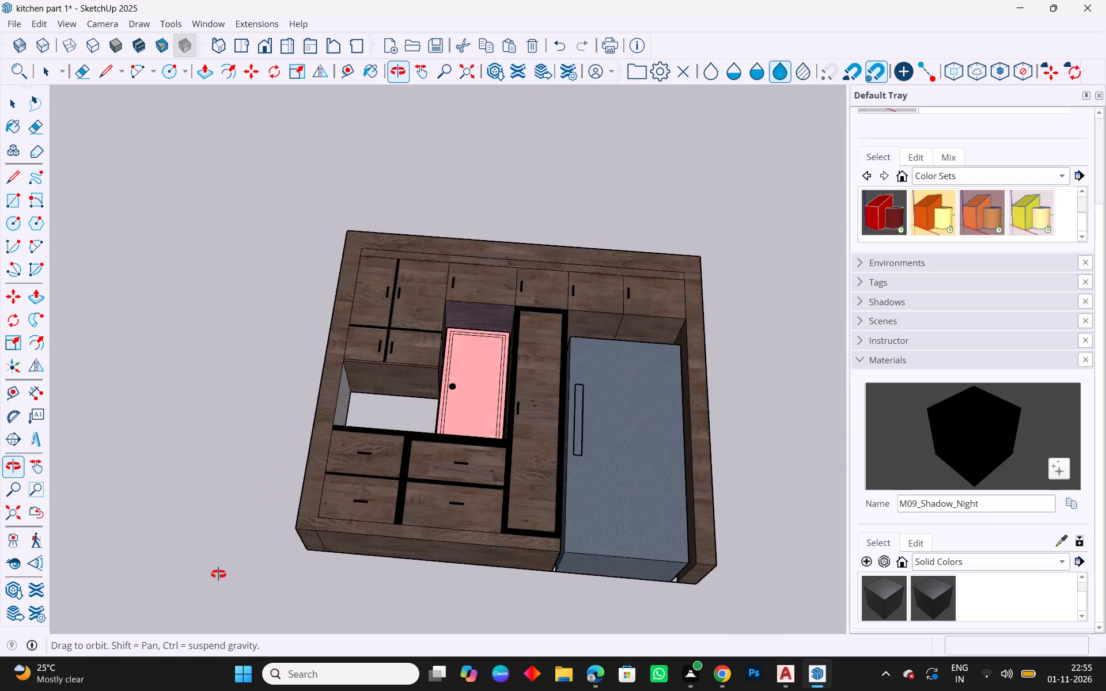
middle_drag(218, 574, 241, 690)
scroll(608, 561, up, 5)
middle_drag(600, 563, 620, 366)
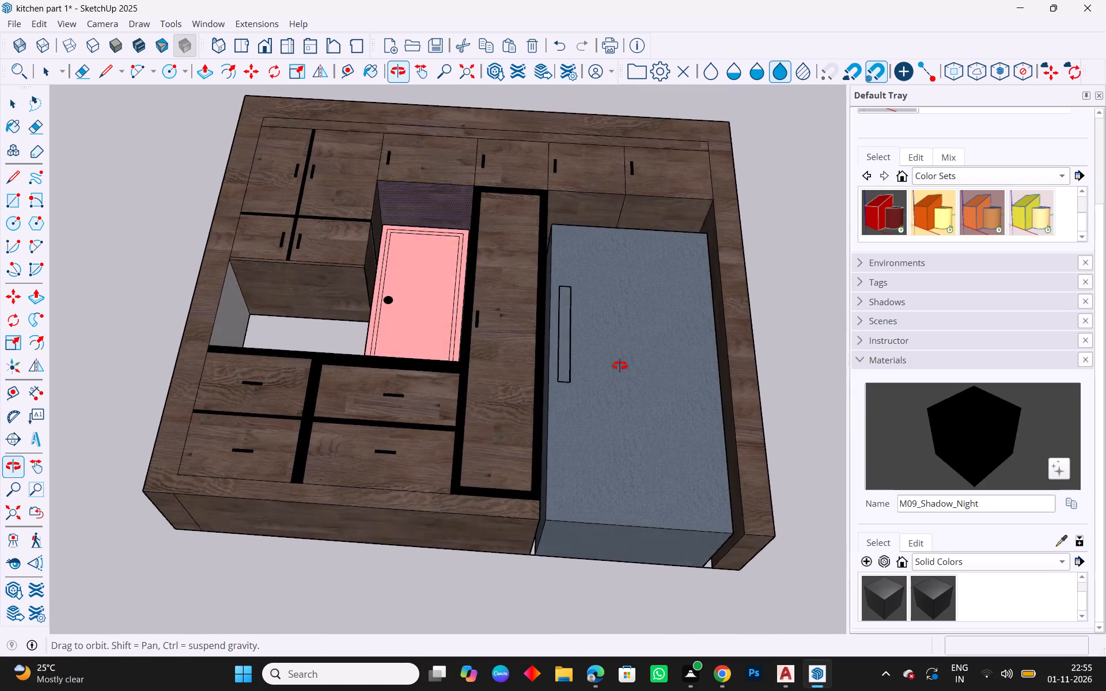
middle_drag(620, 366, 720, 545)
middle_drag(410, 184, 454, 374)
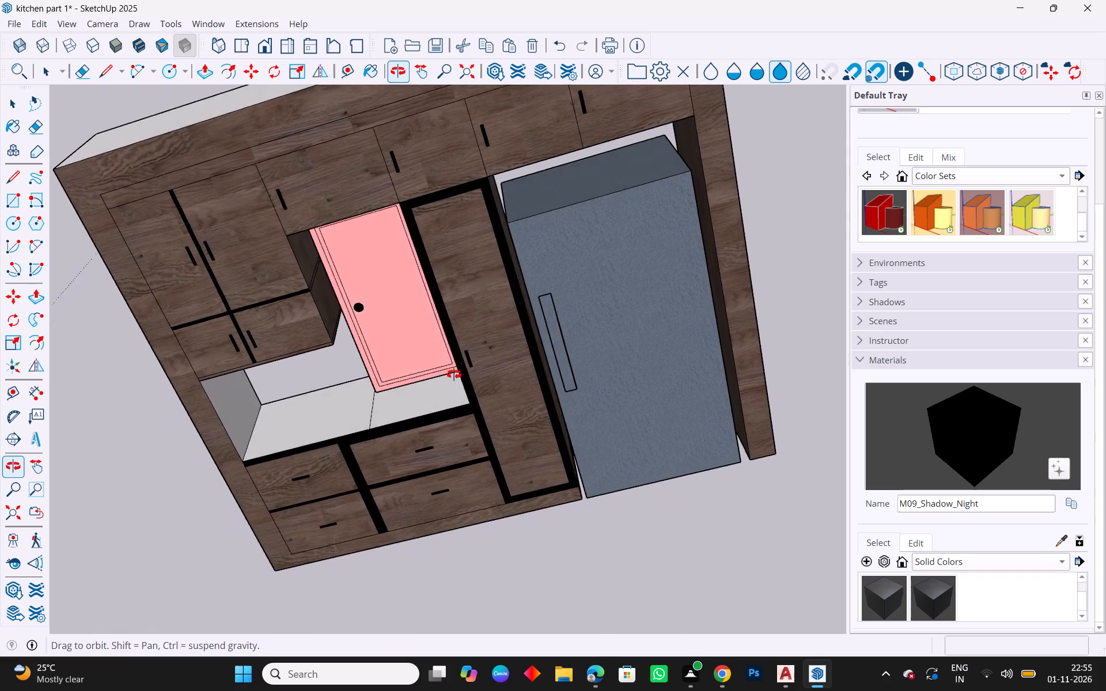
middle_drag(454, 374, 497, 218)
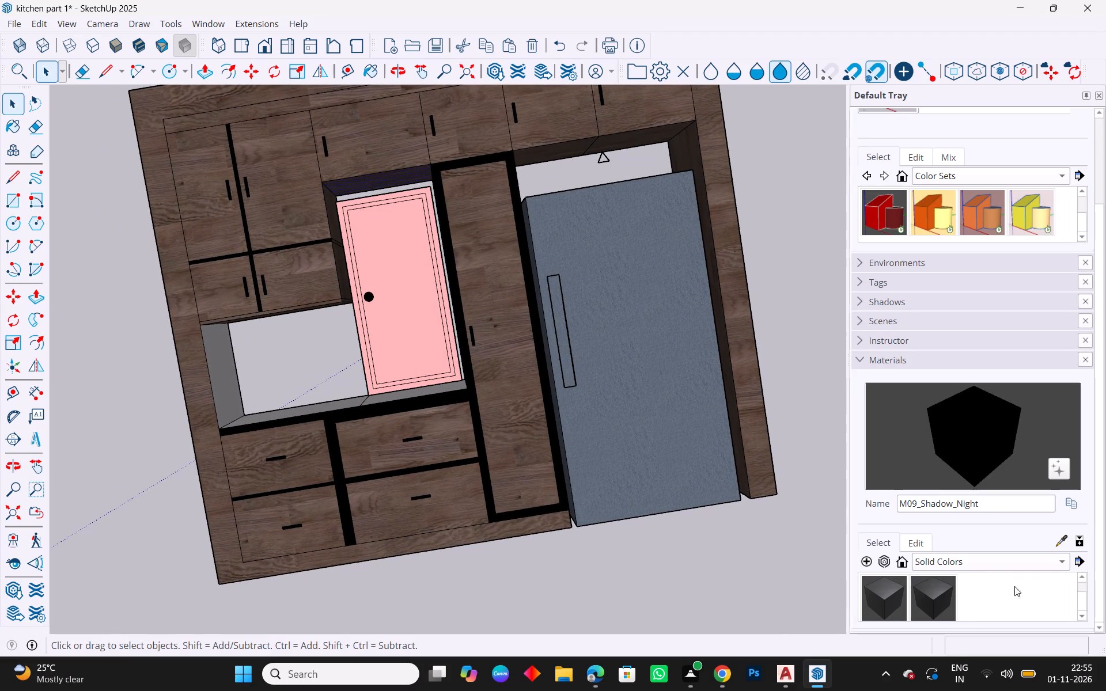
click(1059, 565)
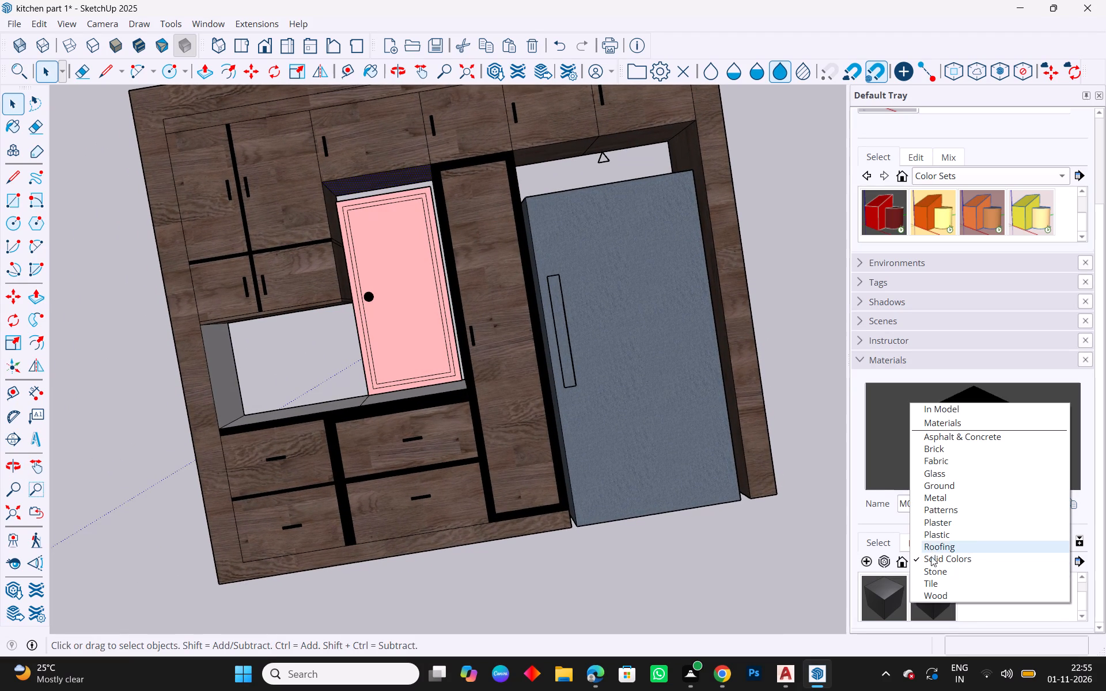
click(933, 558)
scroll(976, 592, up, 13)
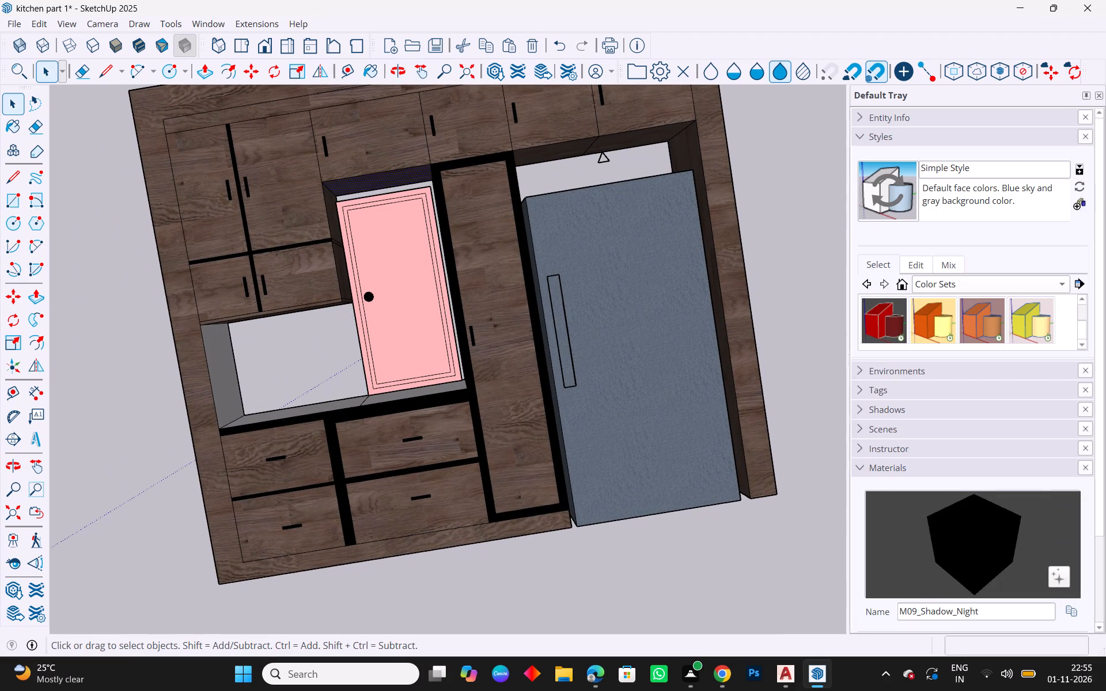
Select the entire refrigerator cabinetry elevation, including the pink door, and save the model.
scroll(522, 423, down, 8)
drag(729, 164, 725, 213)
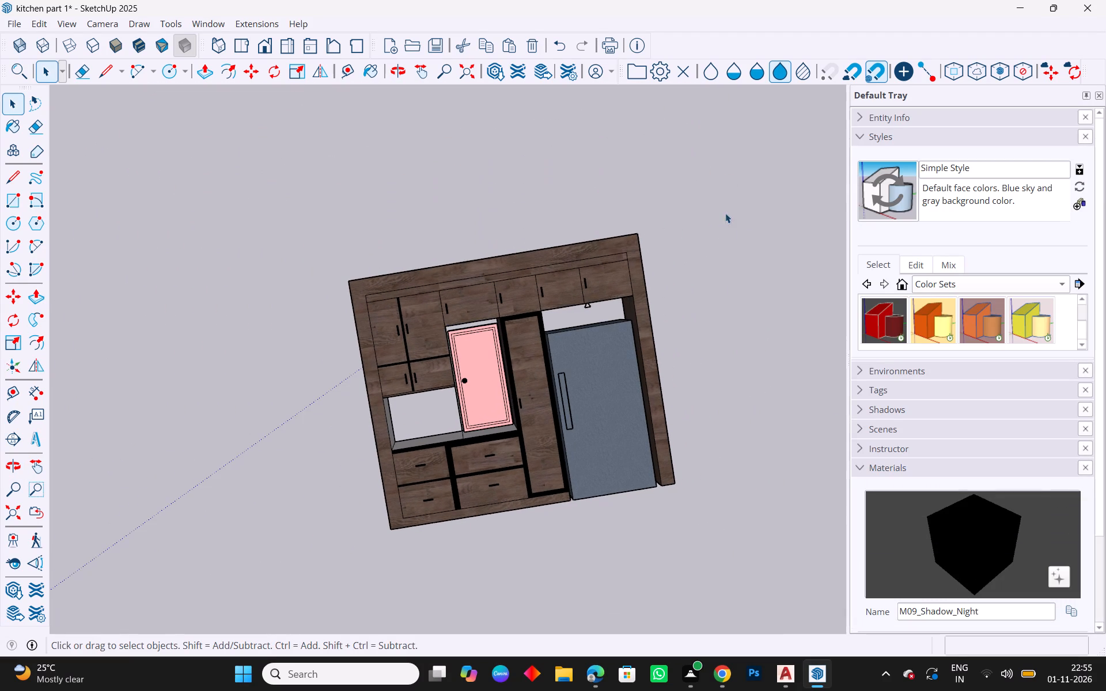
drag(725, 213, 278, 590)
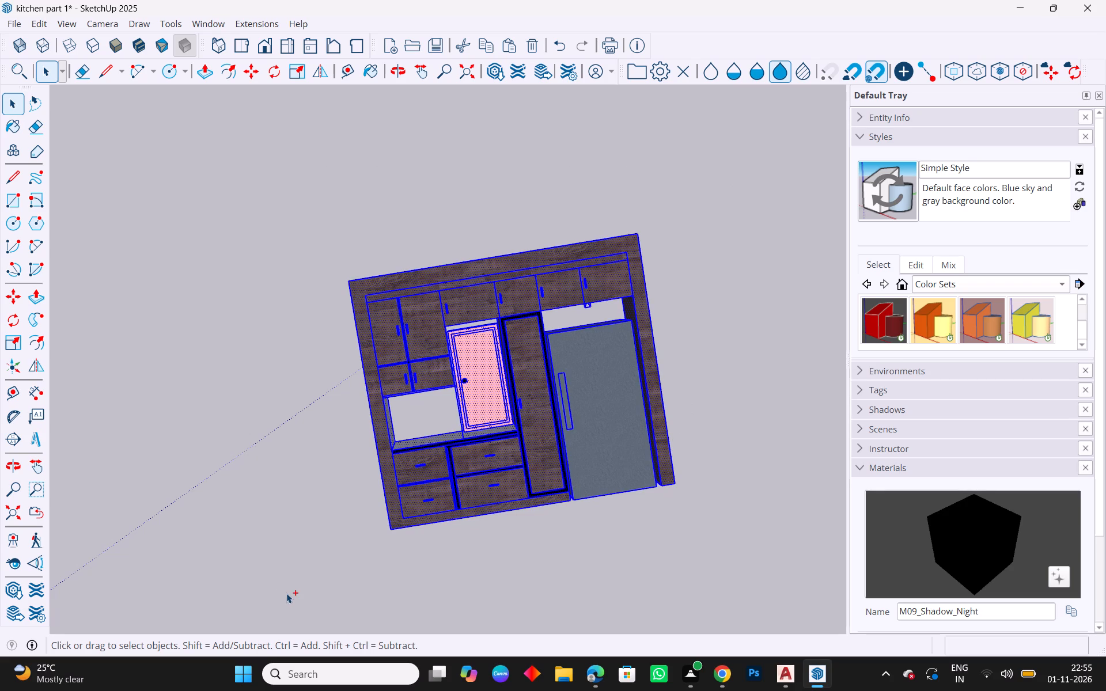
key(ctrl+s)
click(517, 443)
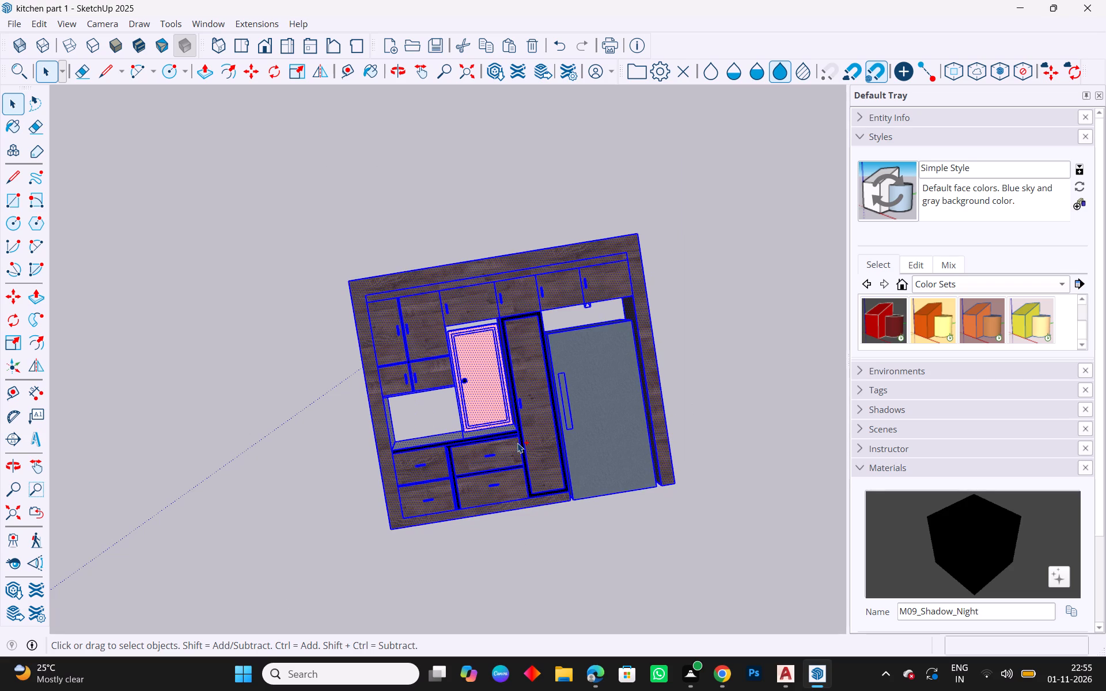
Deselect the refrigerator unit and examine the other kitchen elevations, including the door unit and the long counter unit near the red axis.
scroll(461, 273, down, 11)
click(573, 499)
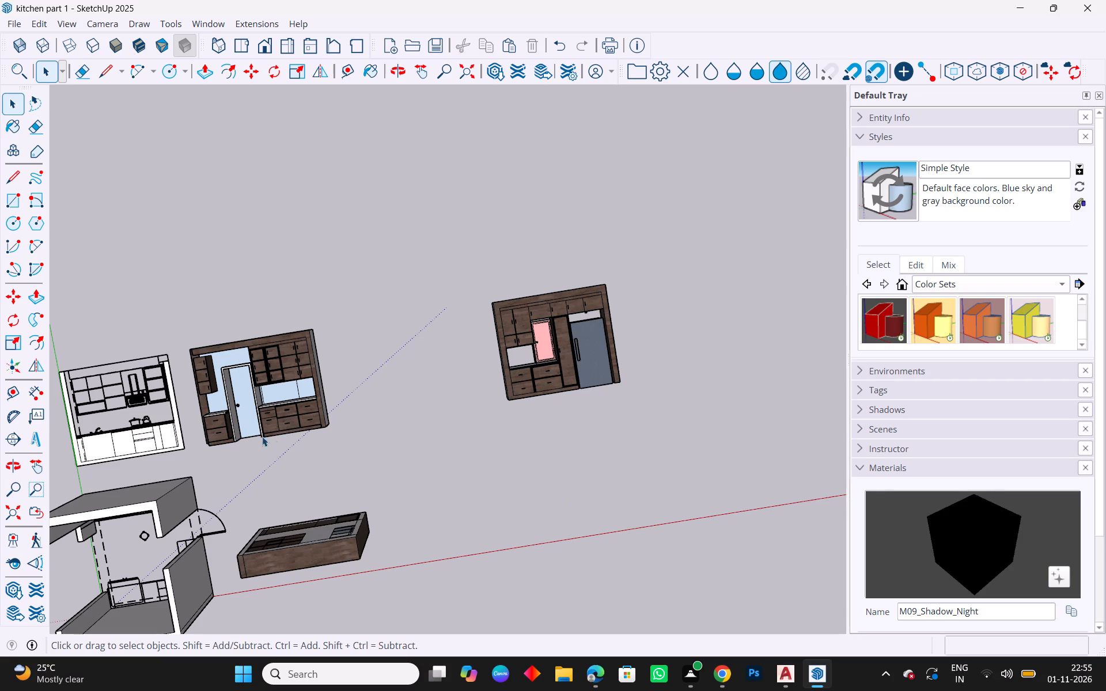
scroll(202, 385, up, 12)
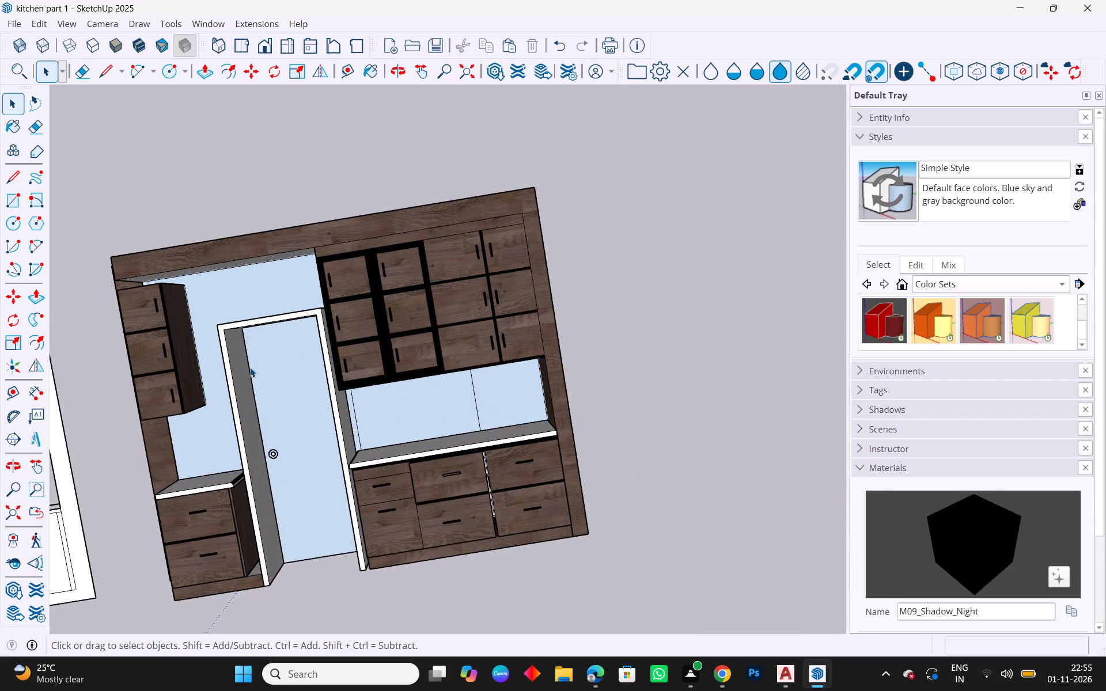
scroll(328, 367, down, 6)
scroll(293, 424, up, 2)
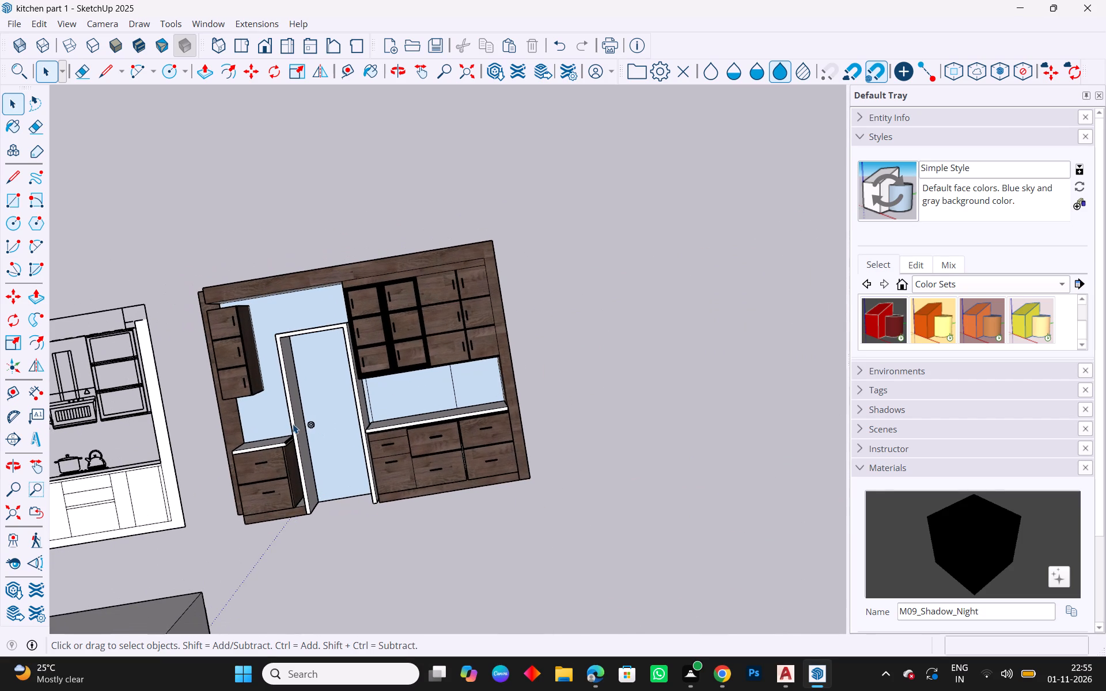
scroll(474, 343, down, 10)
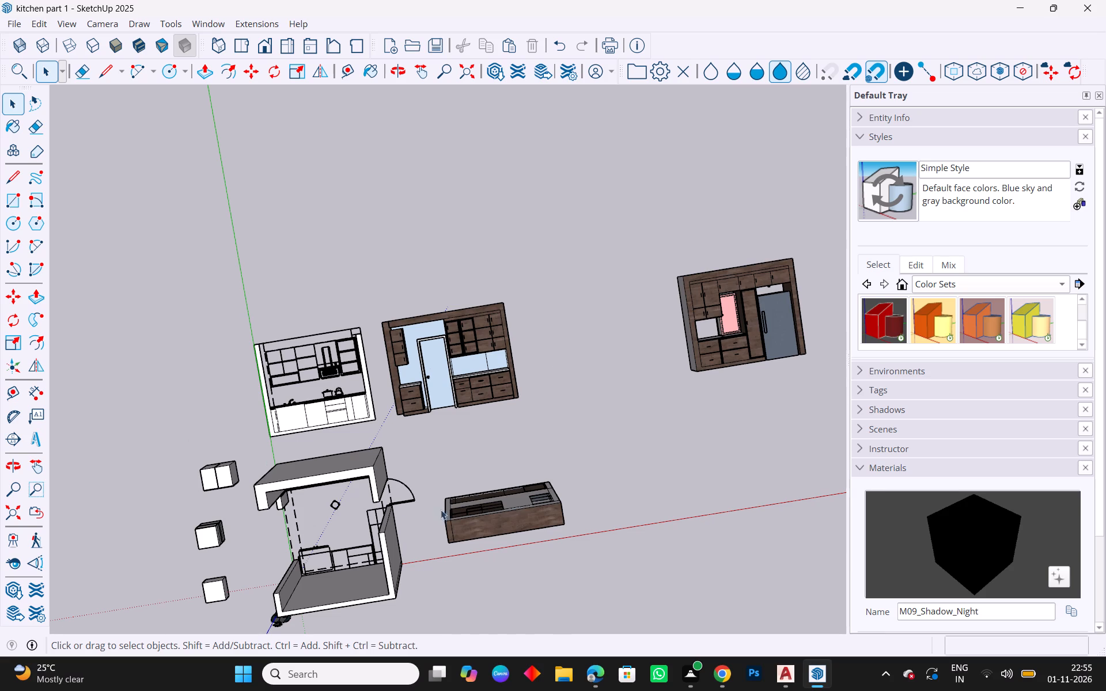
middle_drag(637, 531, 638, 512)
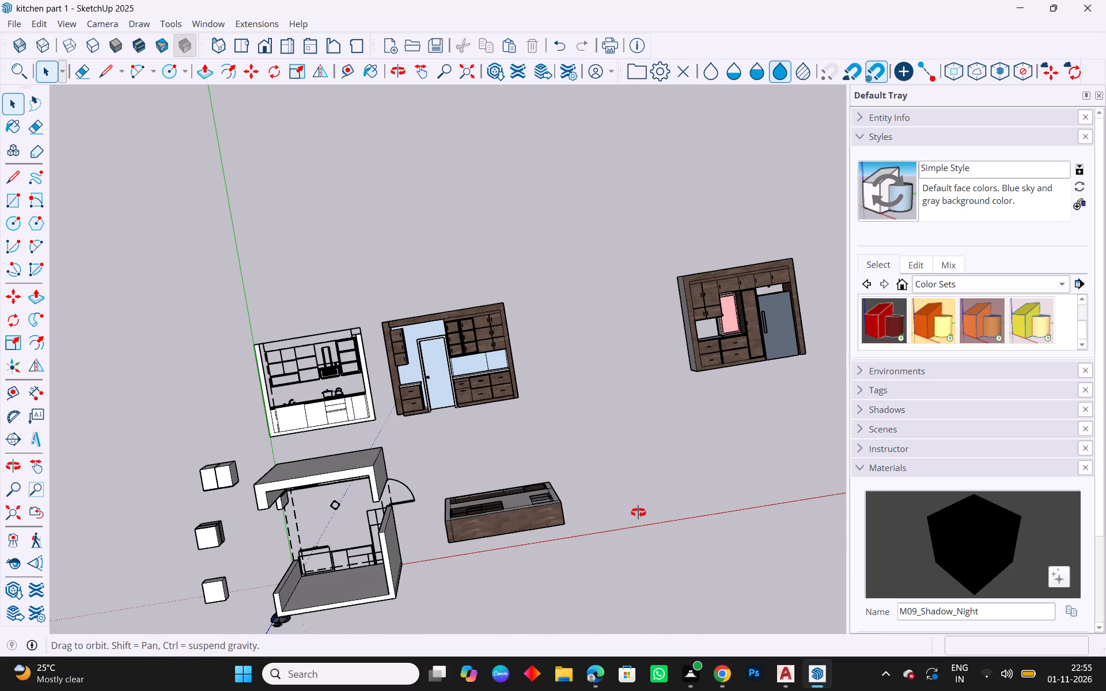
middle_drag(638, 512, 585, 192)
scroll(627, 515, up, 4)
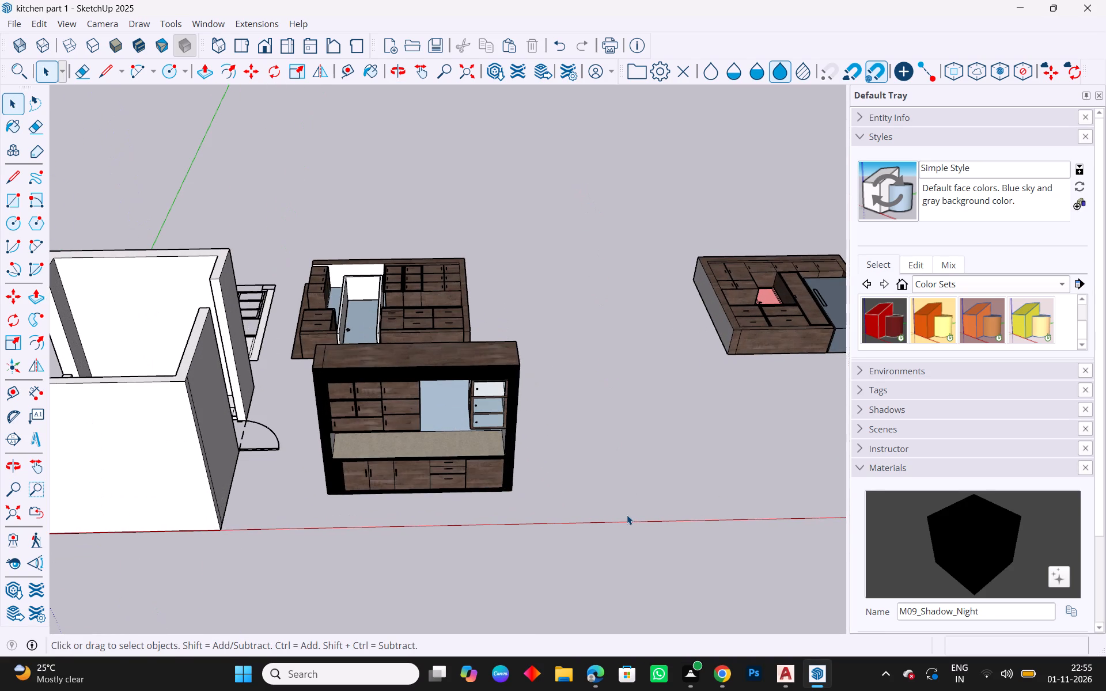
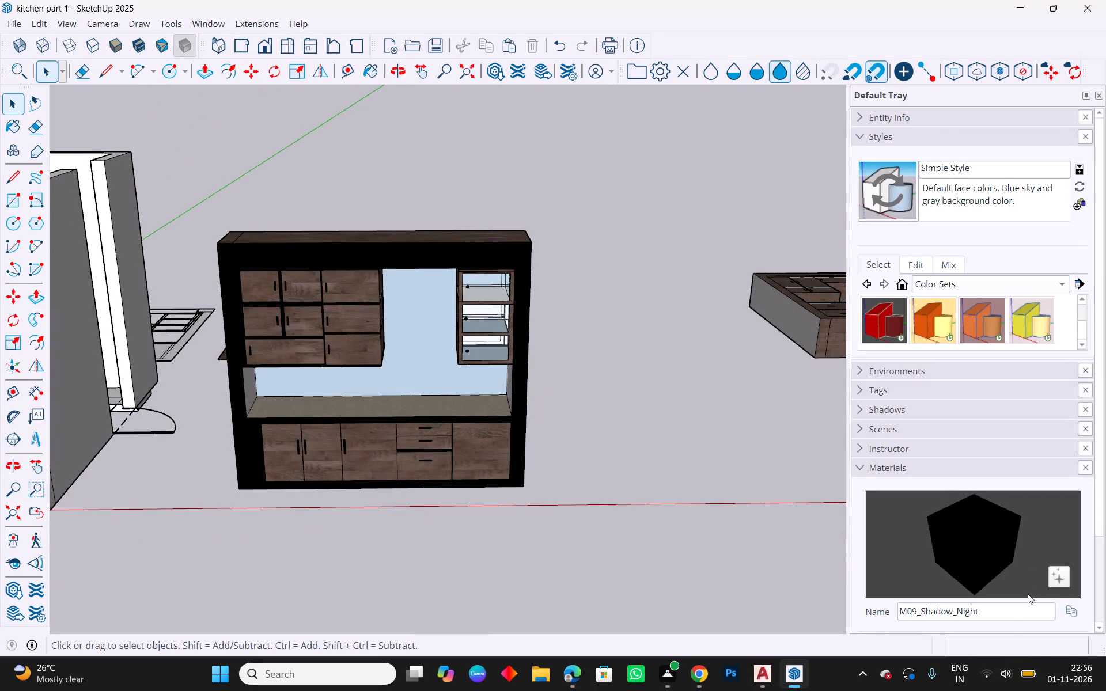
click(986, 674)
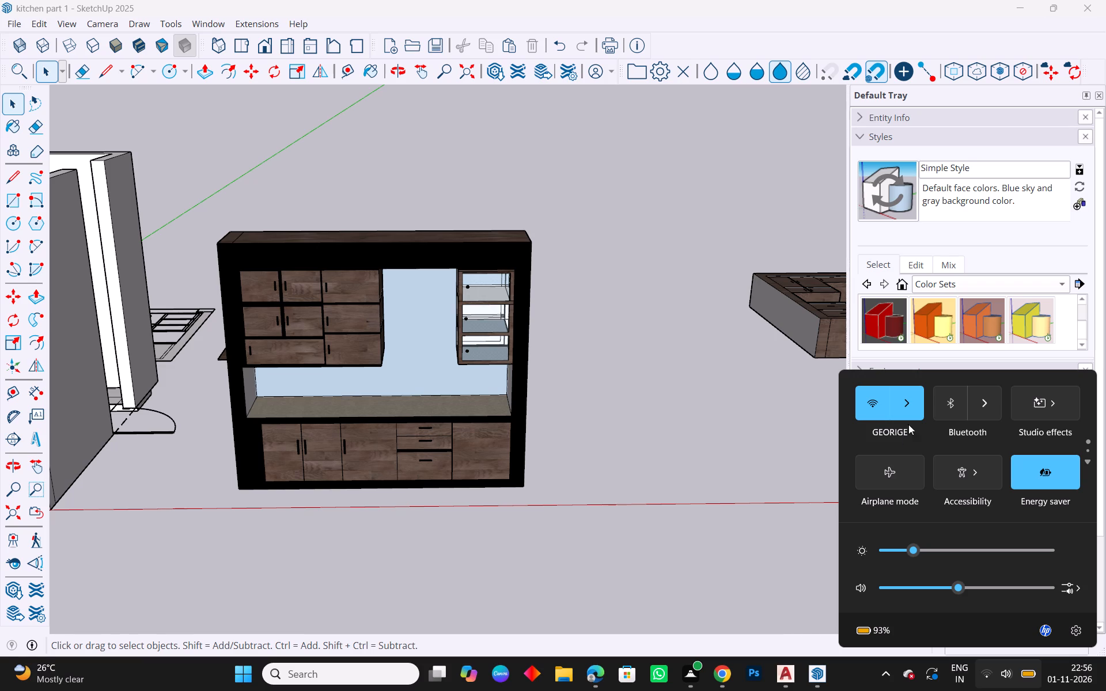
Sample Wood_Floor_12_1K from a wall cabinet door and paint the grey underside of the top beam above the doorway.
scroll(501, 334, down, 3)
middle_drag(584, 253, 630, 465)
scroll(627, 447, down, 3)
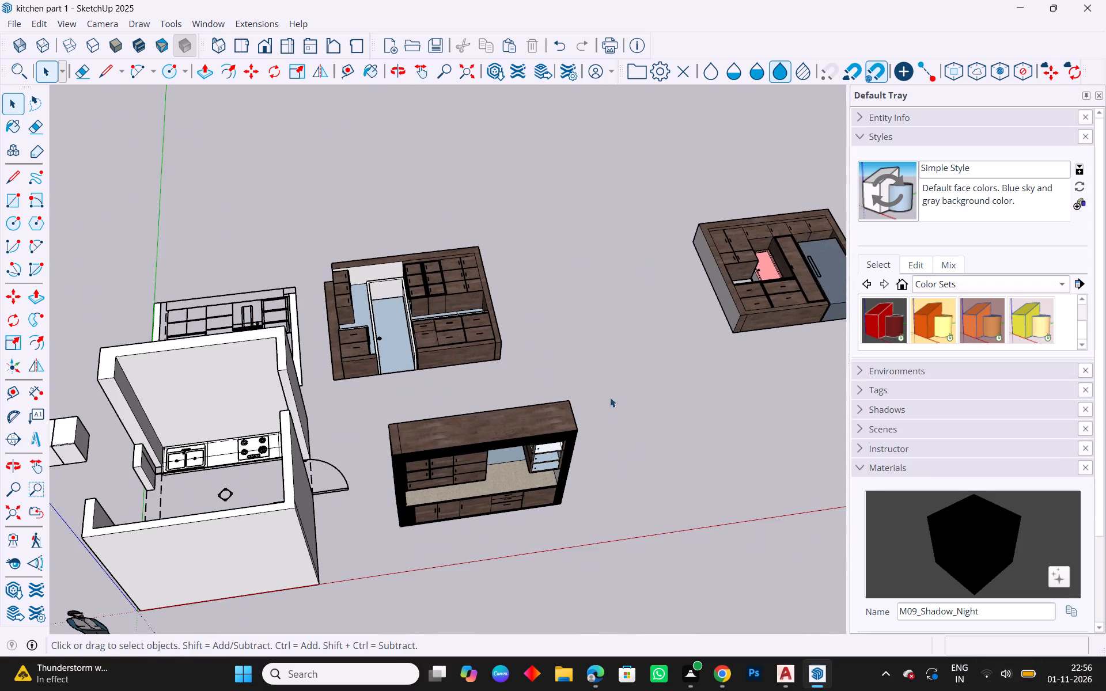
middle_drag(551, 193, 599, 449)
scroll(354, 369, up, 5)
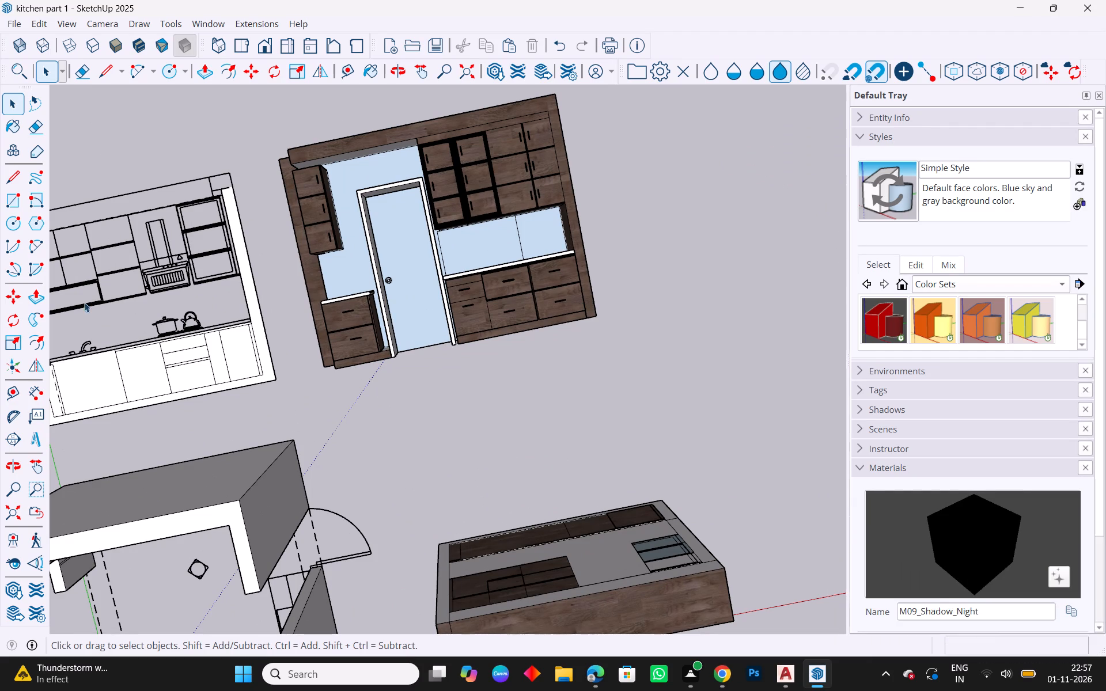
click(464, 468)
scroll(338, 146, up, 4)
middle_drag(332, 174, 315, 47)
scroll(480, 193, up, 5)
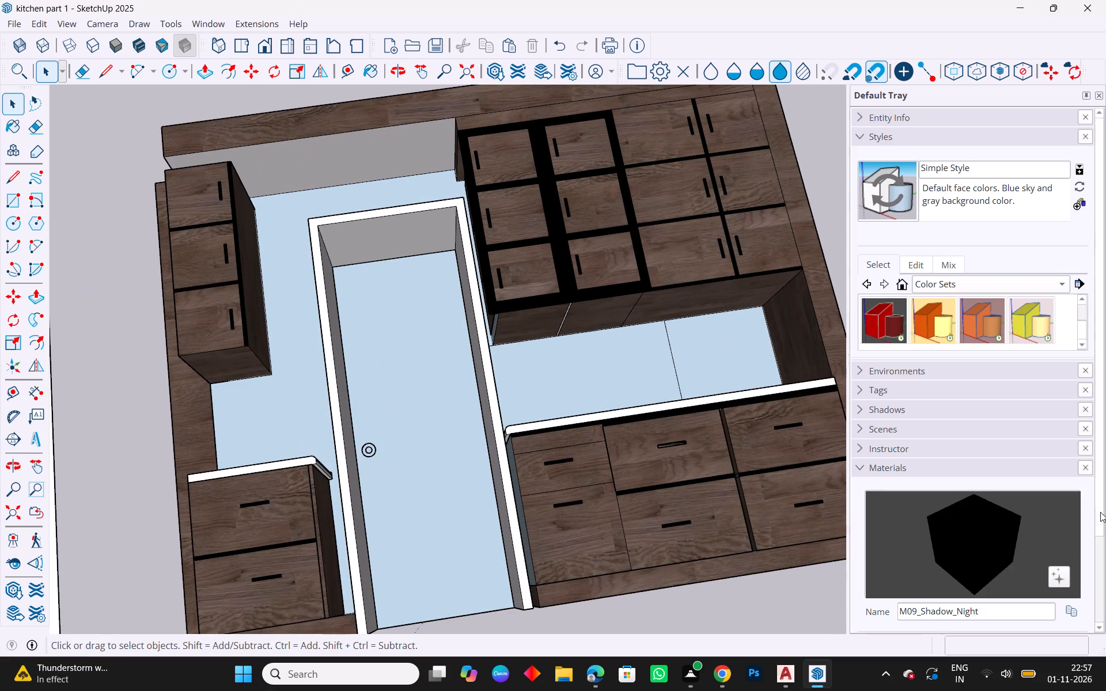
scroll(955, 420, down, 4)
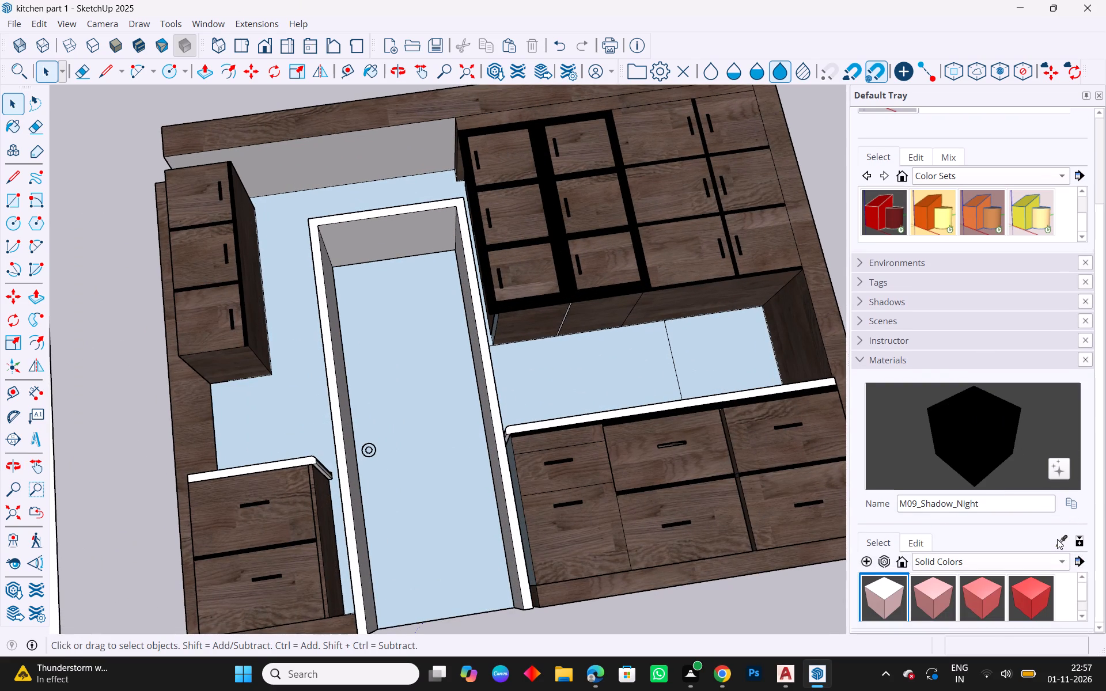
click(1058, 543)
click(683, 256)
scroll(327, 136, up, 3)
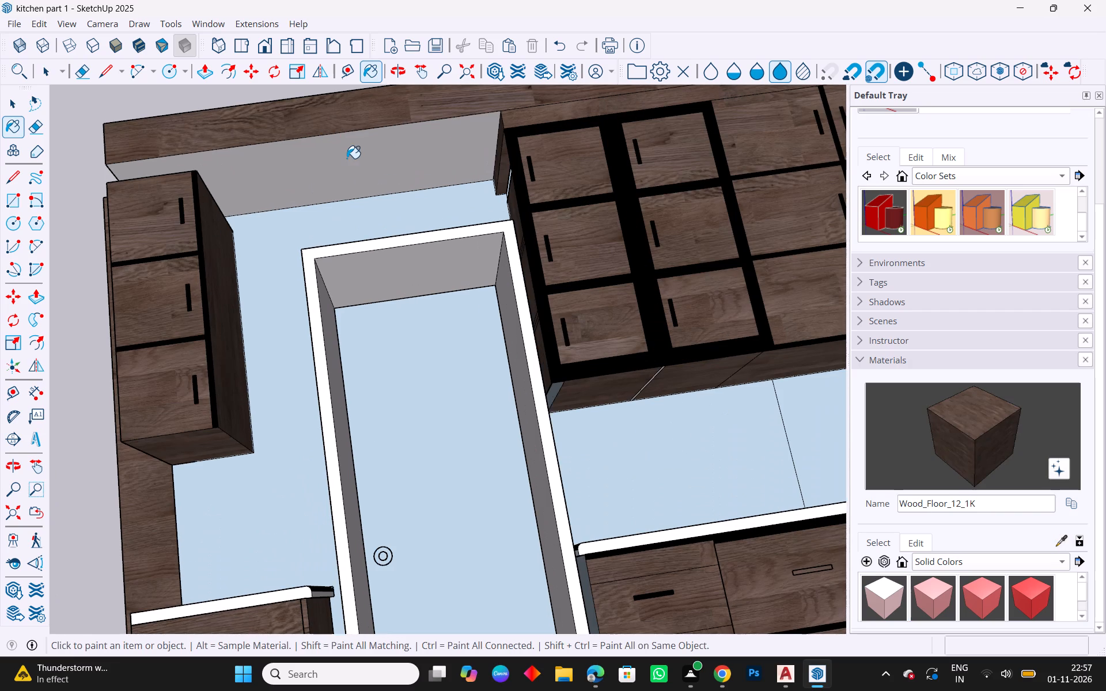
click(347, 158)
Examine the painted door wall, the other kitchen elevations and the room model from several angles for unfinished surfaces.
middle_drag(320, 202, 448, 431)
scroll(472, 436, down, 2)
middle_drag(411, 331, 420, 194)
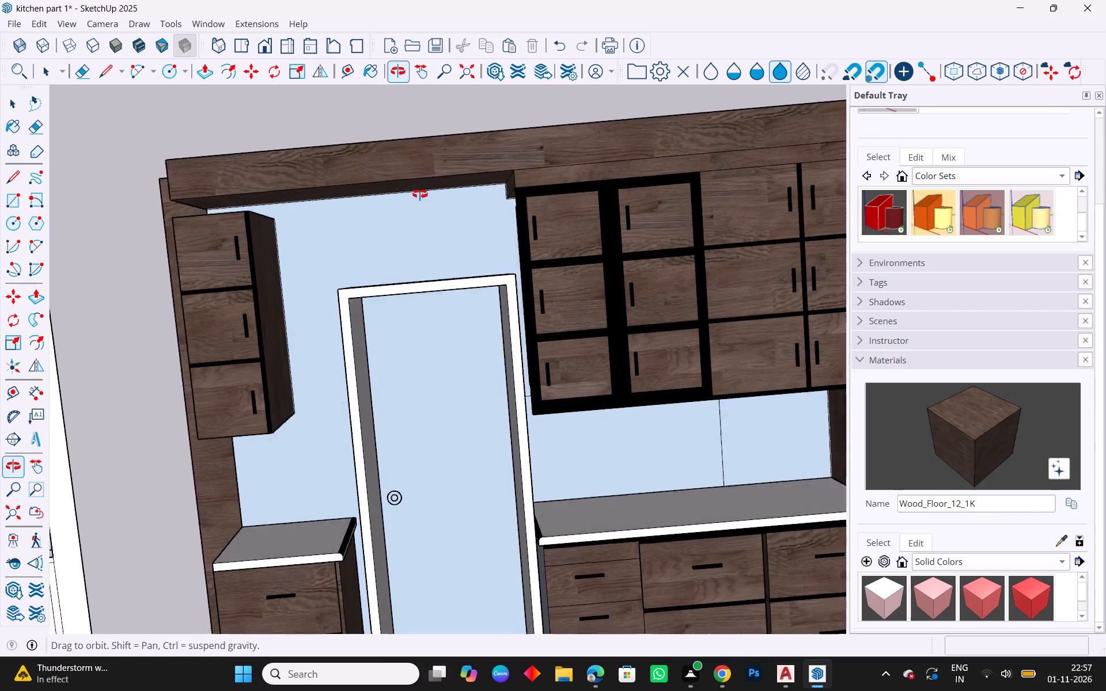
middle_drag(420, 194, 421, 185)
scroll(432, 167, down, 2)
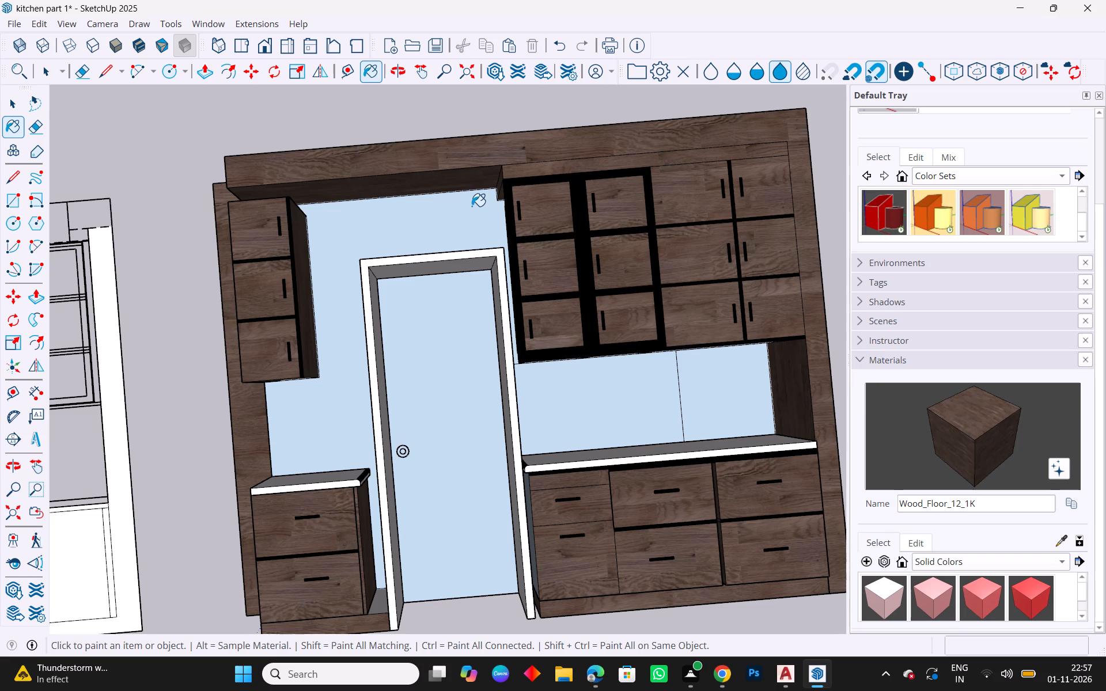
middle_drag(503, 233, 504, 274)
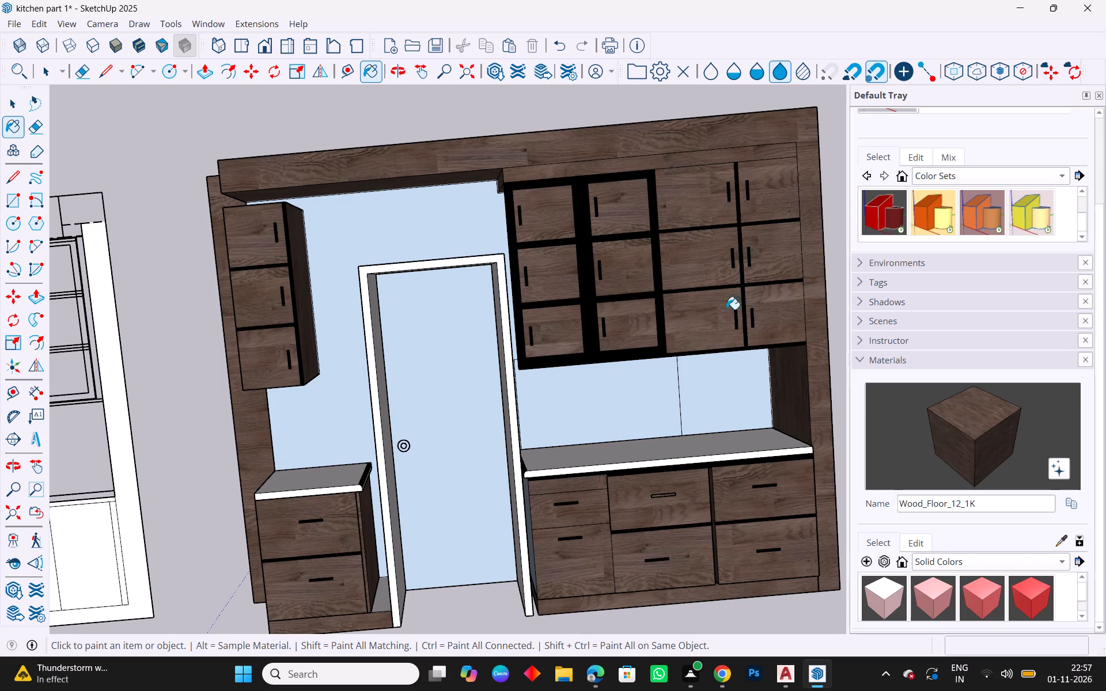
scroll(692, 564, up, 9)
scroll(523, 442, down, 18)
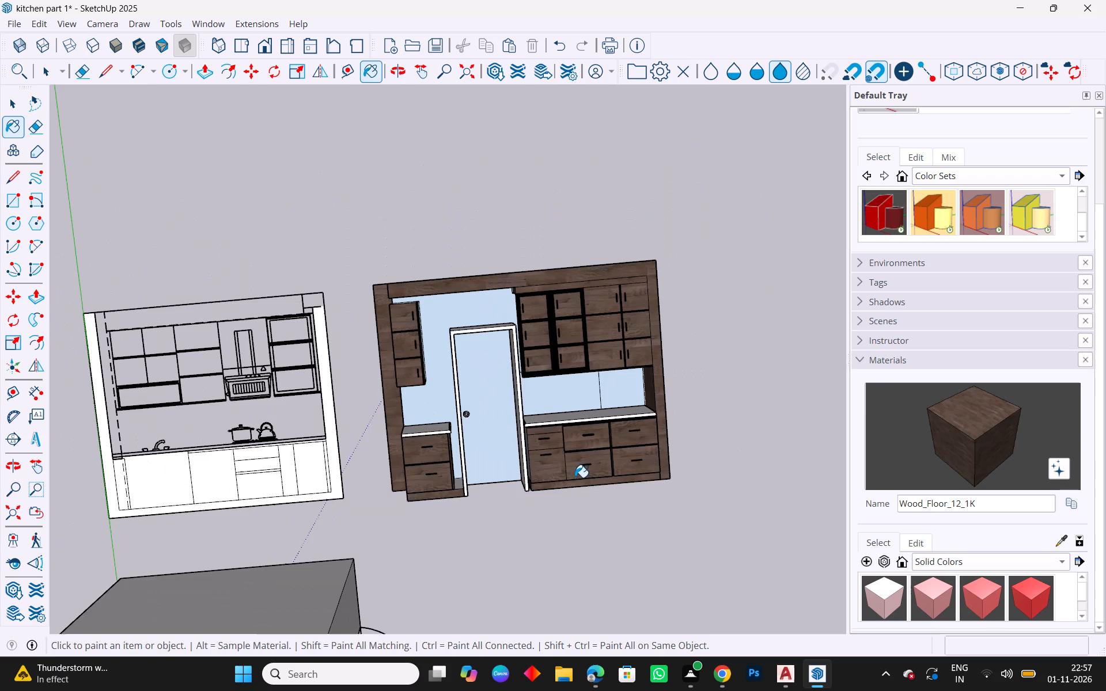
middle_drag(567, 489, 559, 510)
scroll(433, 233, down, 8)
scroll(362, 527, up, 4)
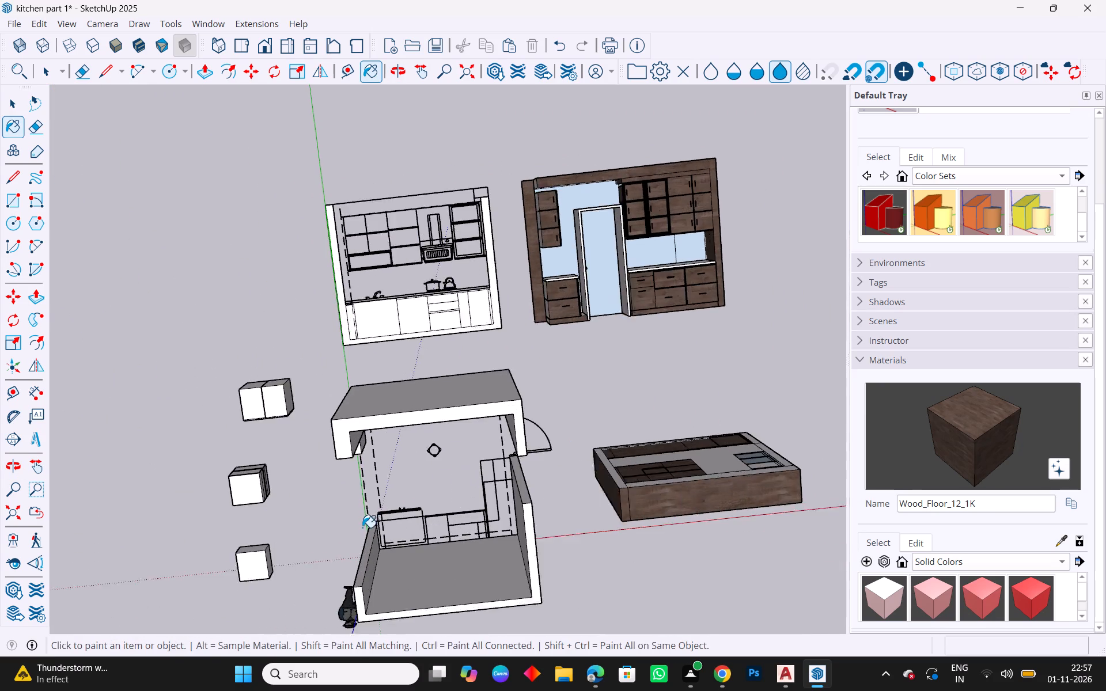
middle_drag(440, 530, 404, 248)
scroll(386, 561, down, 3)
middle_drag(427, 602, 974, 673)
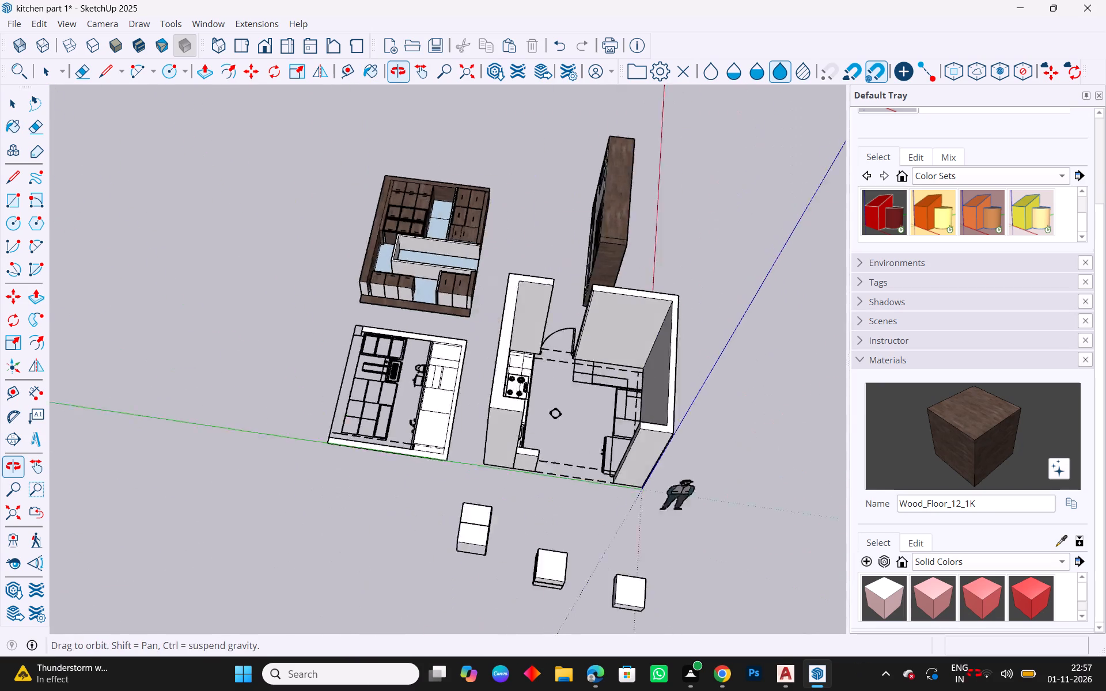
middle_drag(974, 673, 976, 673)
scroll(659, 362, up, 4)
scroll(456, 407, up, 5)
middle_drag(565, 460, 60, 476)
scroll(377, 444, down, 11)
scroll(369, 229, up, 5)
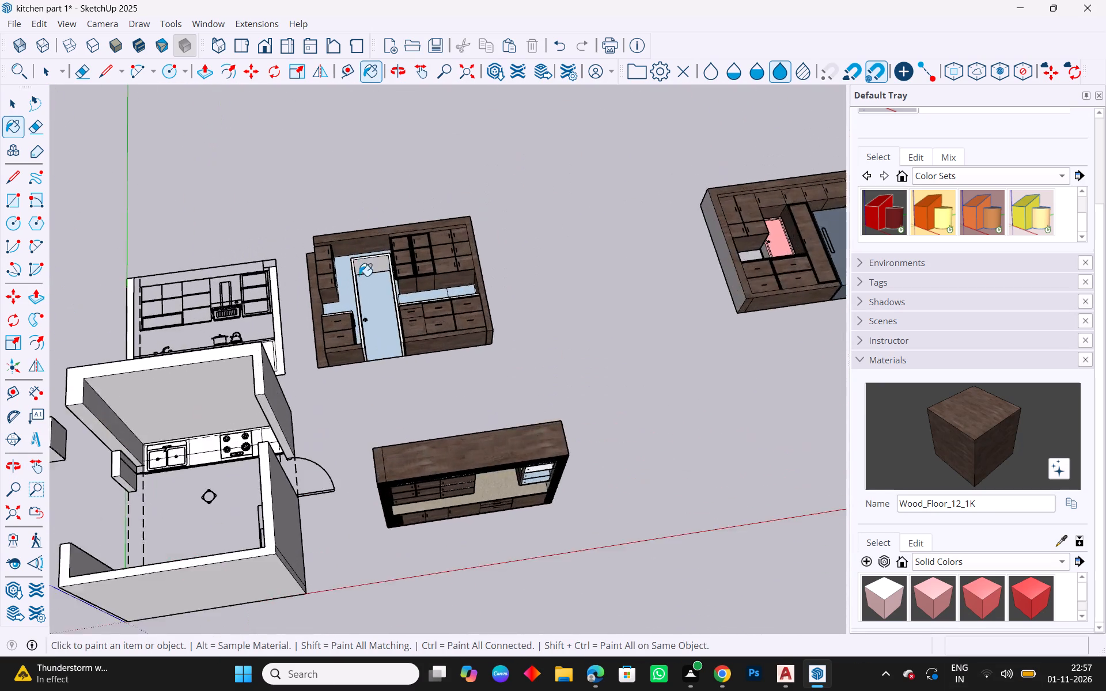
scroll(359, 276, up, 3)
middle_drag(407, 260, 413, 503)
middle_drag(533, 157, 547, 329)
scroll(494, 312, down, 3)
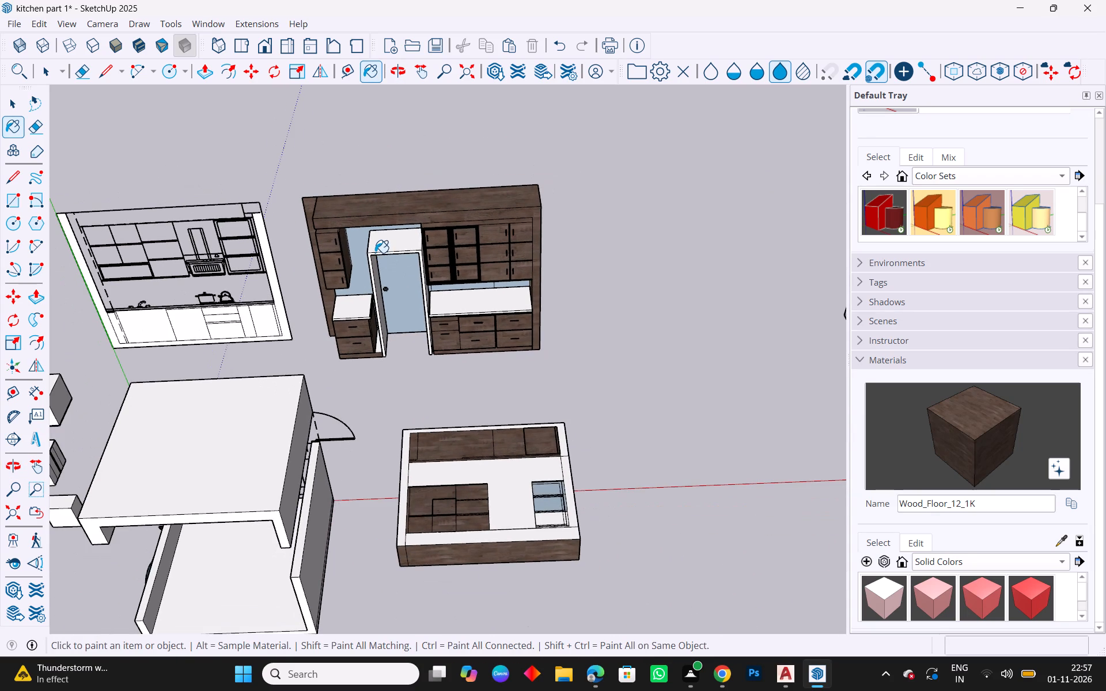
scroll(384, 271, down, 1)
middle_drag(318, 306, 536, 174)
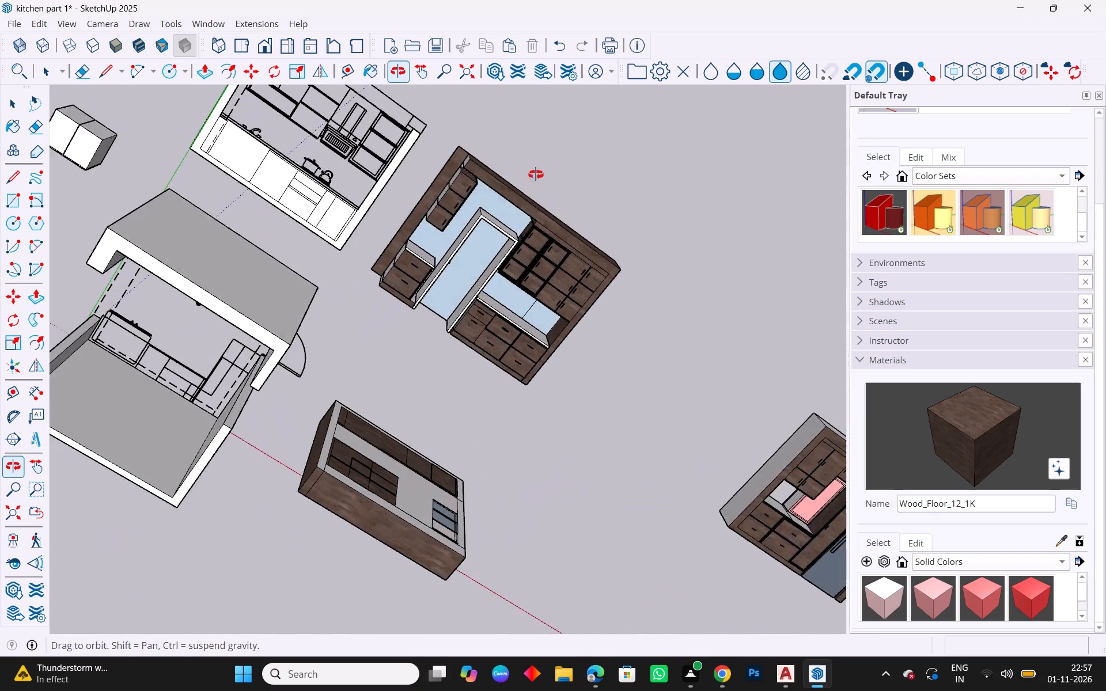
middle_drag(536, 174, 450, 160)
scroll(369, 199, up, 9)
scroll(416, 188, up, 4)
scroll(397, 192, down, 7)
scroll(384, 187, up, 5)
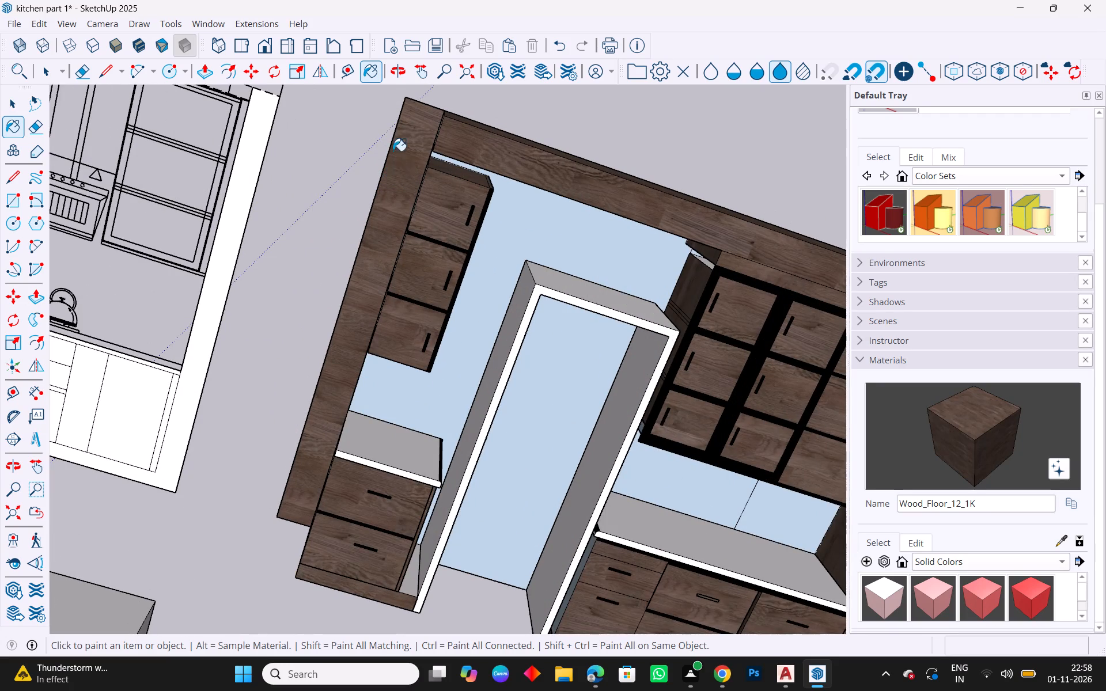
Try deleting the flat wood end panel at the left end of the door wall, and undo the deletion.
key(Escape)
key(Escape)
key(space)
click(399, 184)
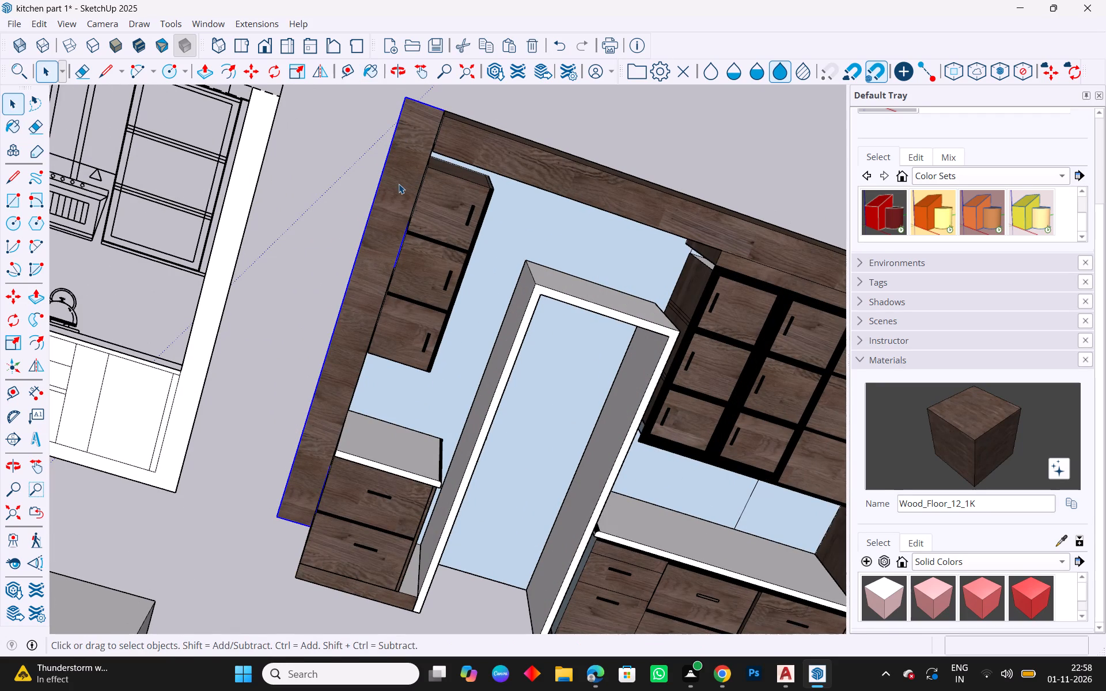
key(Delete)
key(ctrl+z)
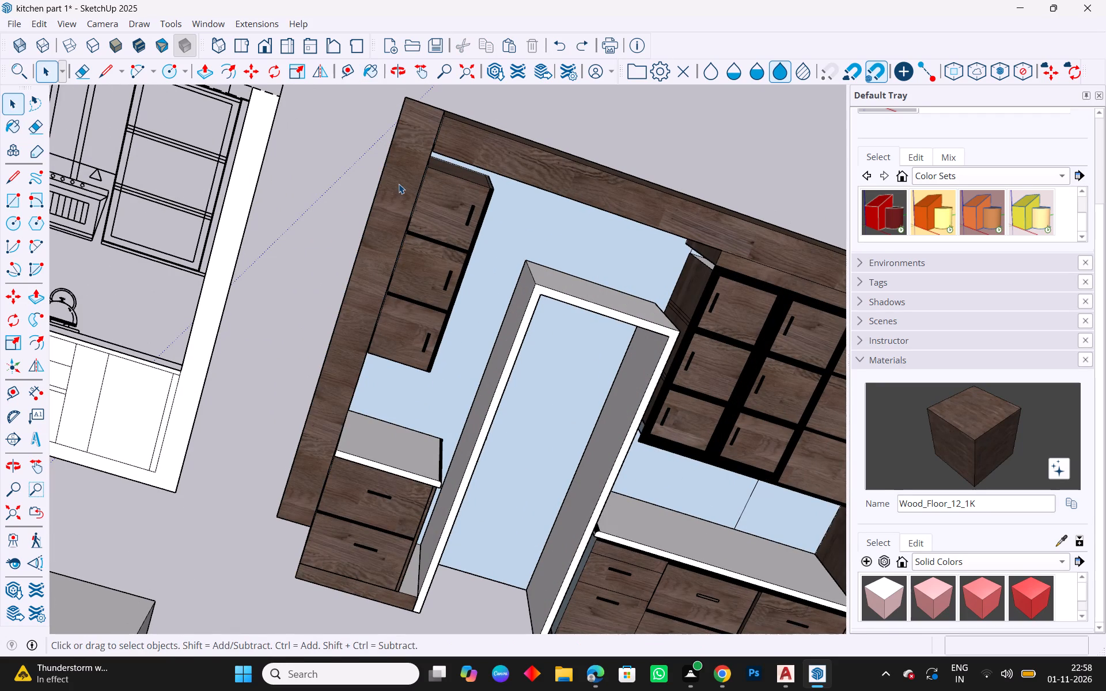
Explode the flat wood end panel at the left end of the door wall and delete its face.
click(399, 184)
right_click(399, 184)
click(467, 279)
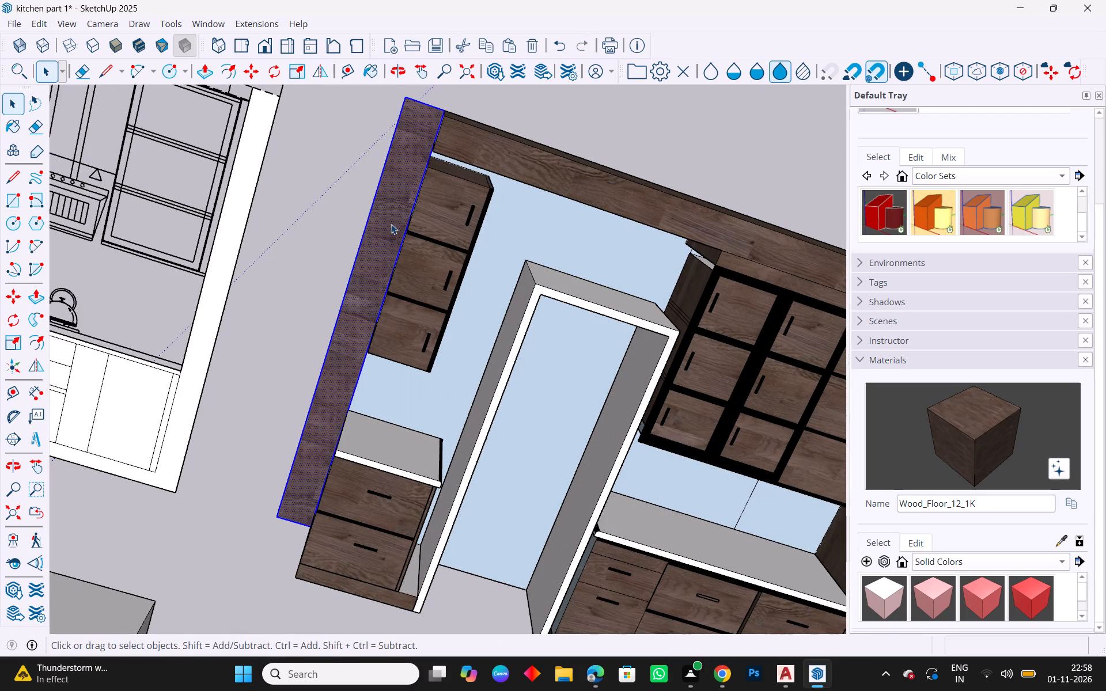
key(Escape)
key(space)
click(388, 223)
key(Delete)
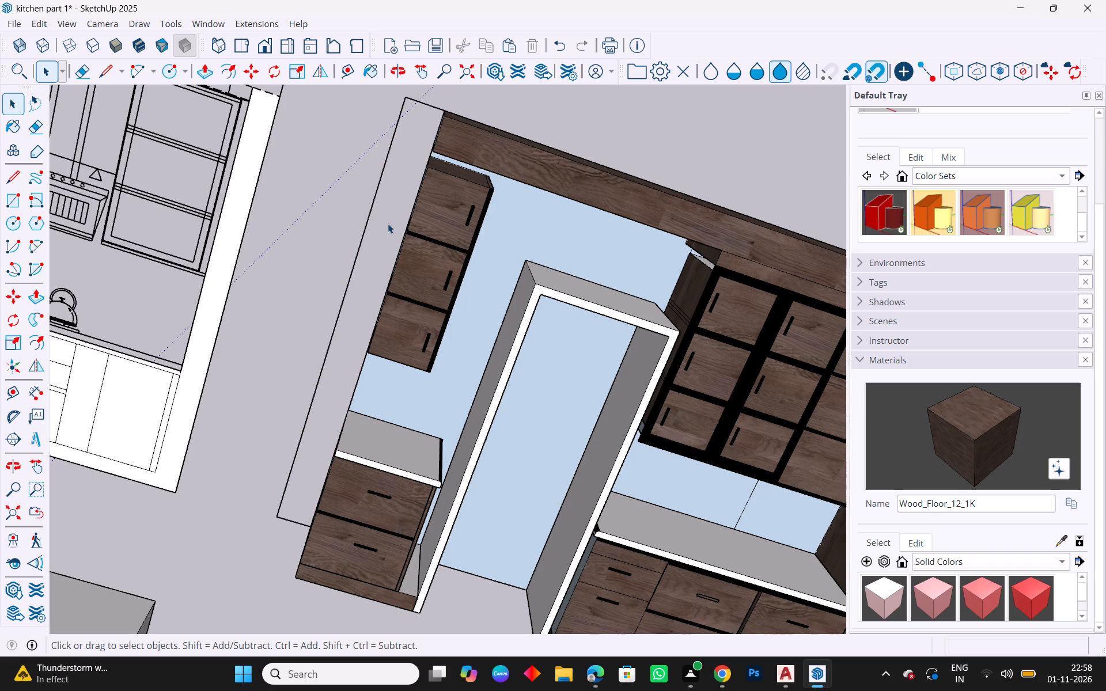
key(Escape)
Draw a rectangle about 2.75 m by 0.23 m over the empty end panel outline on the door wall.
scroll(388, 246, down, 2)
middle_drag(460, 337, 588, 135)
scroll(370, 484, down, 2)
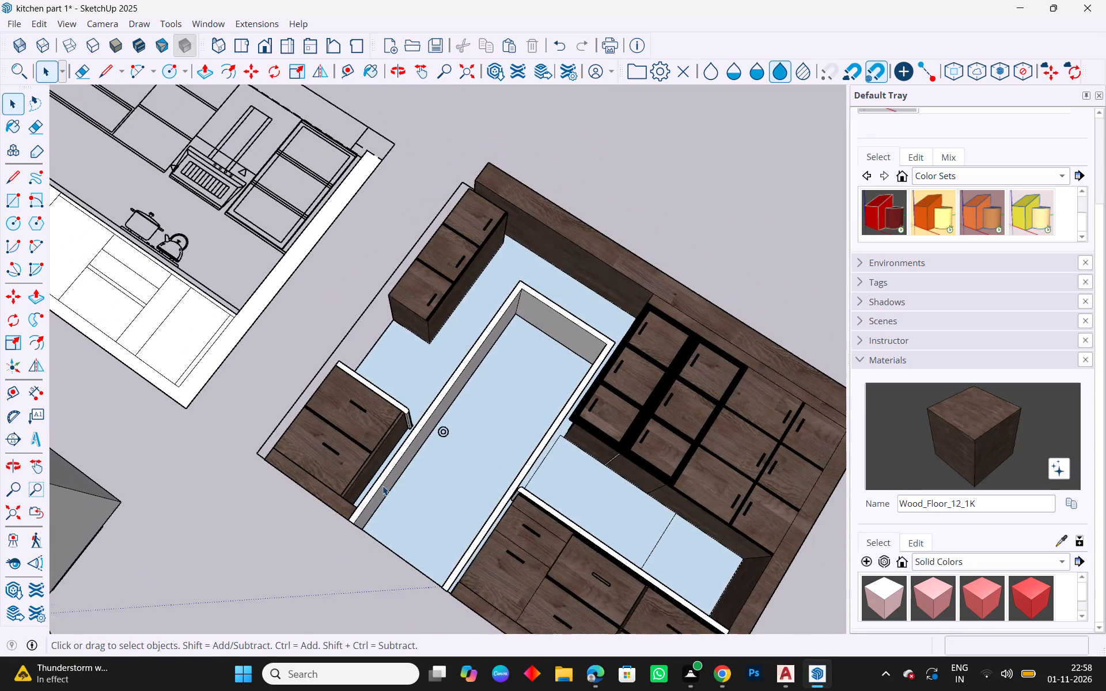
scroll(382, 485, down, 1)
middle_drag(325, 523, 845, 492)
scroll(475, 590, up, 4)
middle_drag(541, 567, 734, 556)
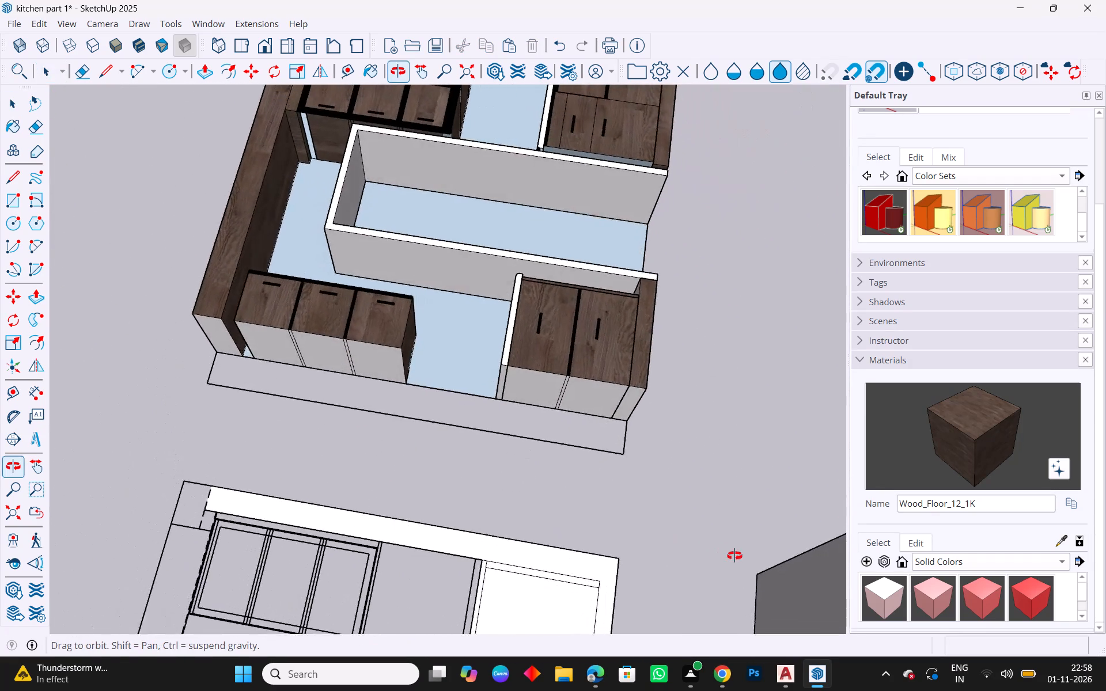
middle_drag(734, 556, 745, 551)
key(Escape)
click(7, 198)
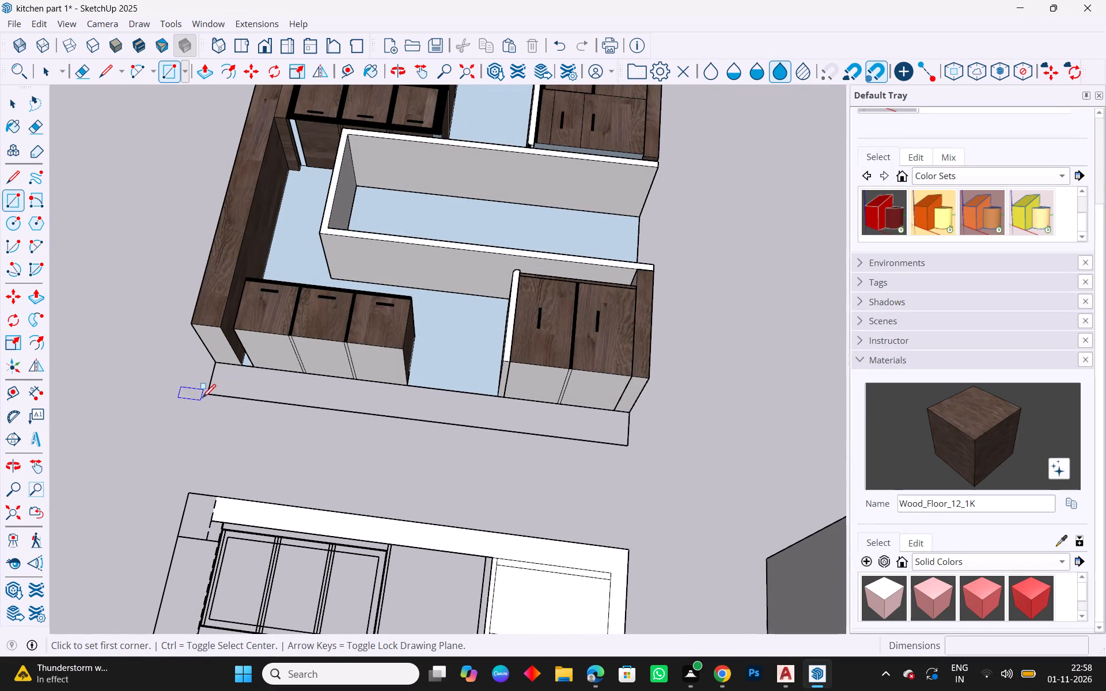
click(209, 396)
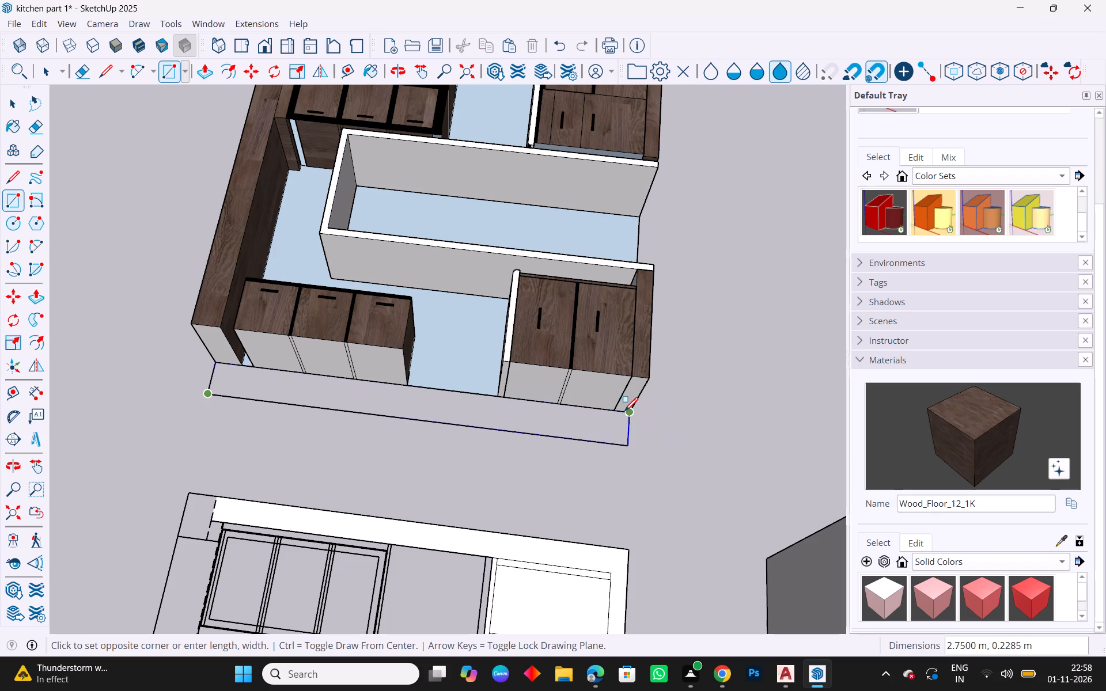
click(628, 412)
key(Escape)
Push/Pull the new rectangular face about 1.14 m toward the cabinet fronts to form a solid end panel.
key(space)
click(581, 426)
key(p)
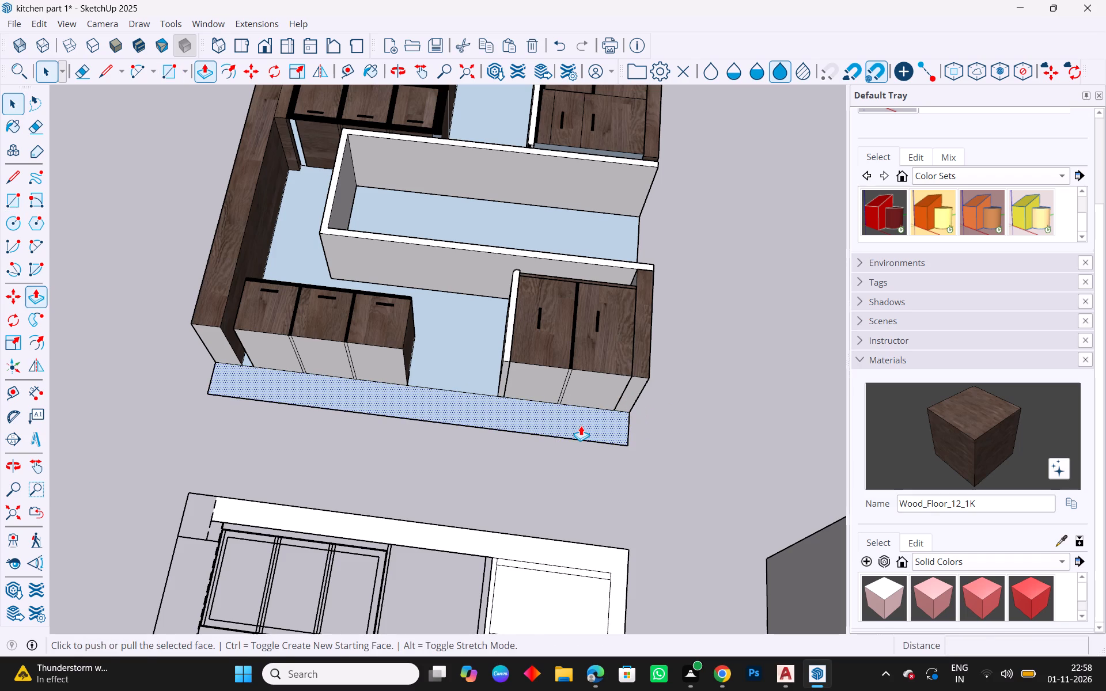
drag(581, 426, 664, 389)
scroll(437, 459, down, 2)
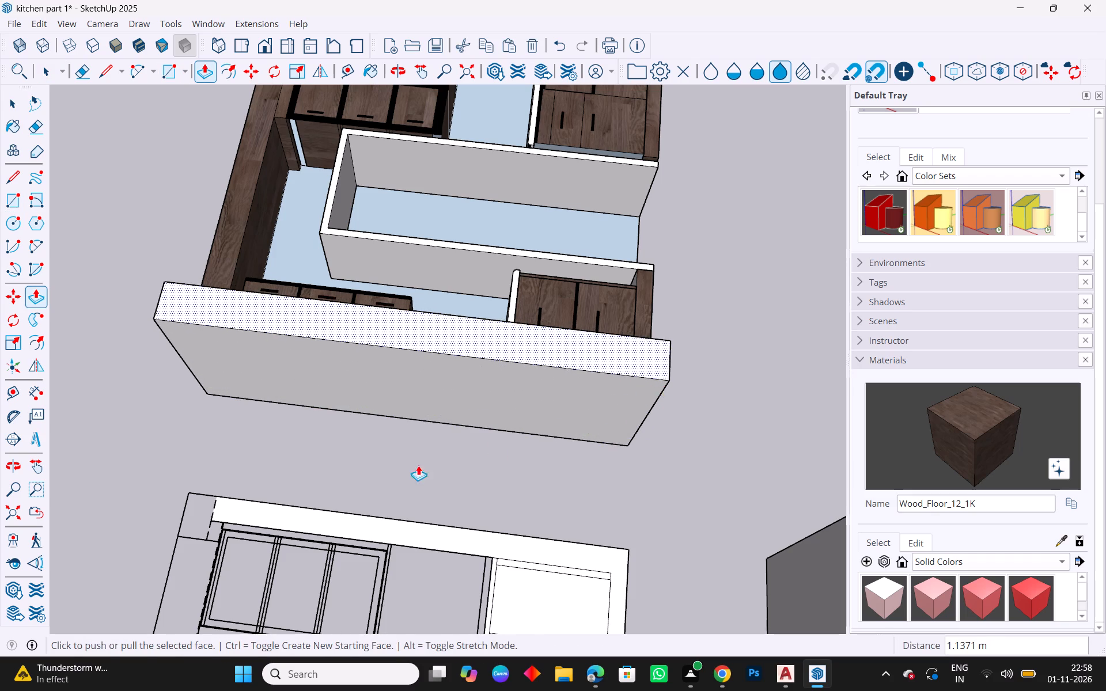
scroll(418, 465, down, 2)
middle_drag(579, 462, 145, 601)
scroll(456, 307, down, 3)
middle_drag(555, 393, 514, 443)
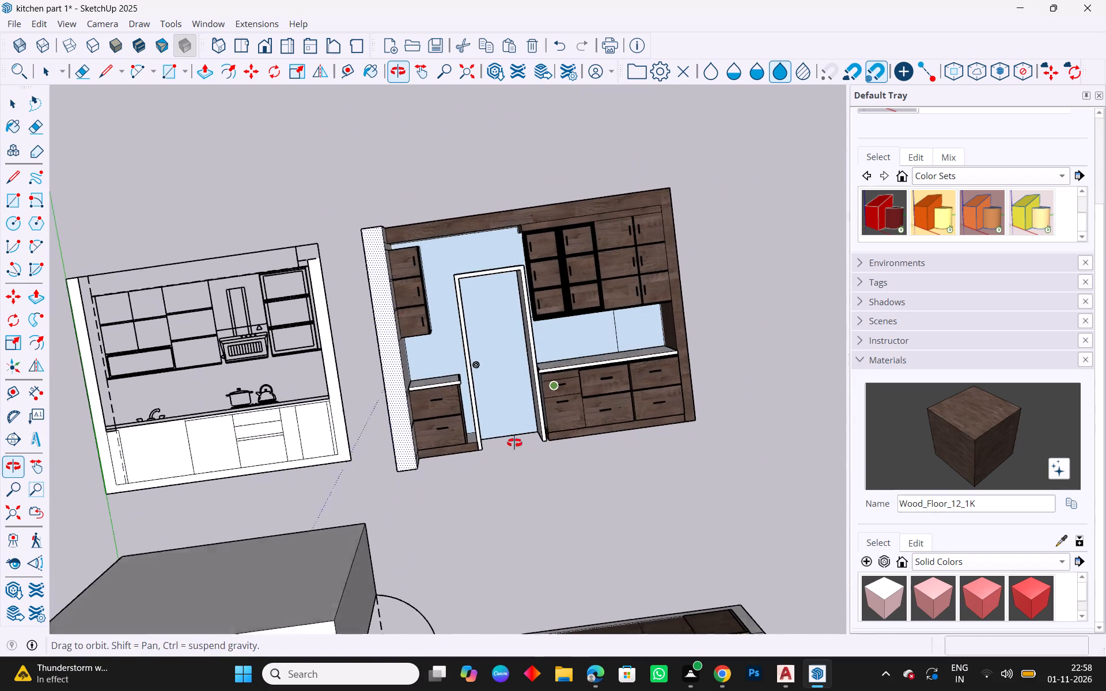
middle_drag(514, 443, 506, 451)
key(Escape)
key(space)
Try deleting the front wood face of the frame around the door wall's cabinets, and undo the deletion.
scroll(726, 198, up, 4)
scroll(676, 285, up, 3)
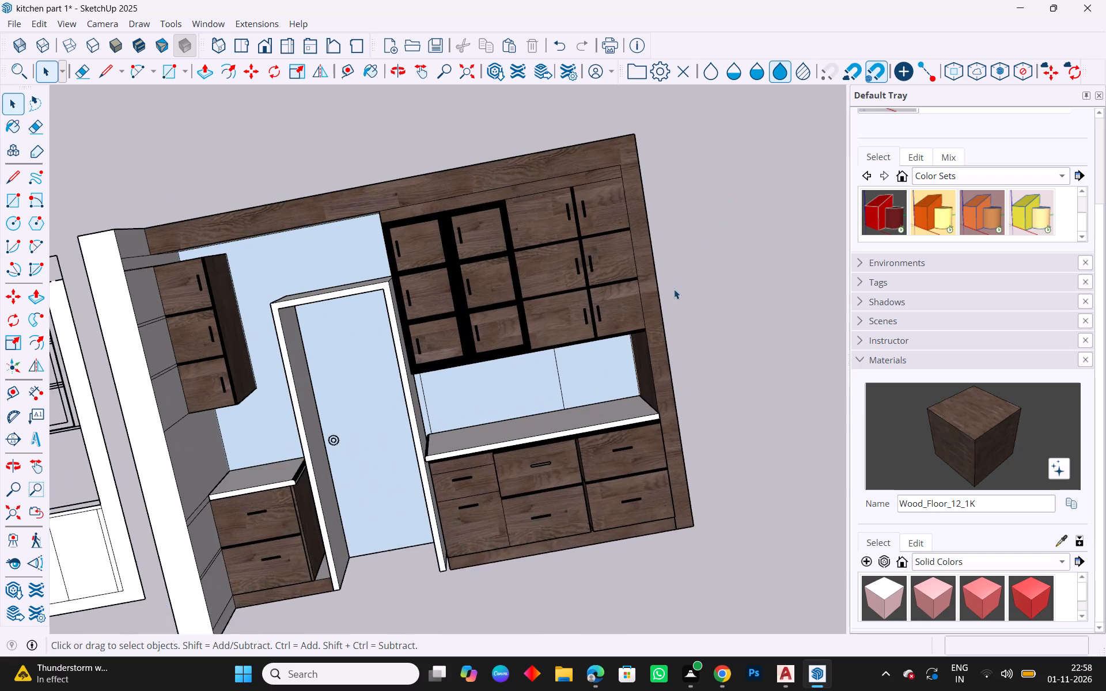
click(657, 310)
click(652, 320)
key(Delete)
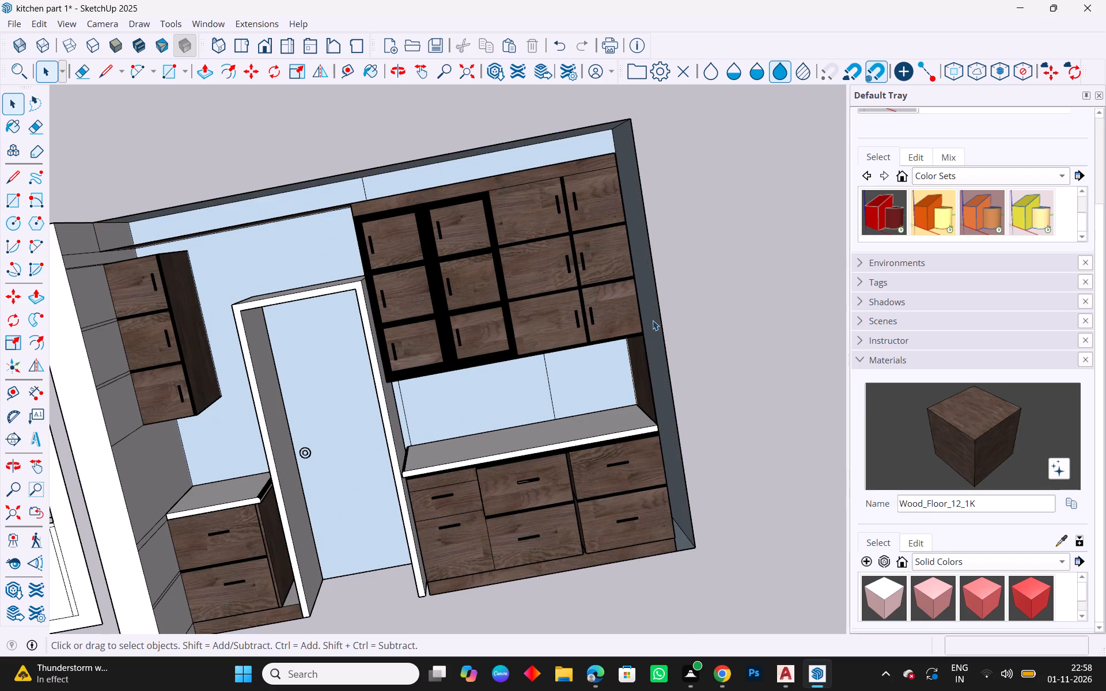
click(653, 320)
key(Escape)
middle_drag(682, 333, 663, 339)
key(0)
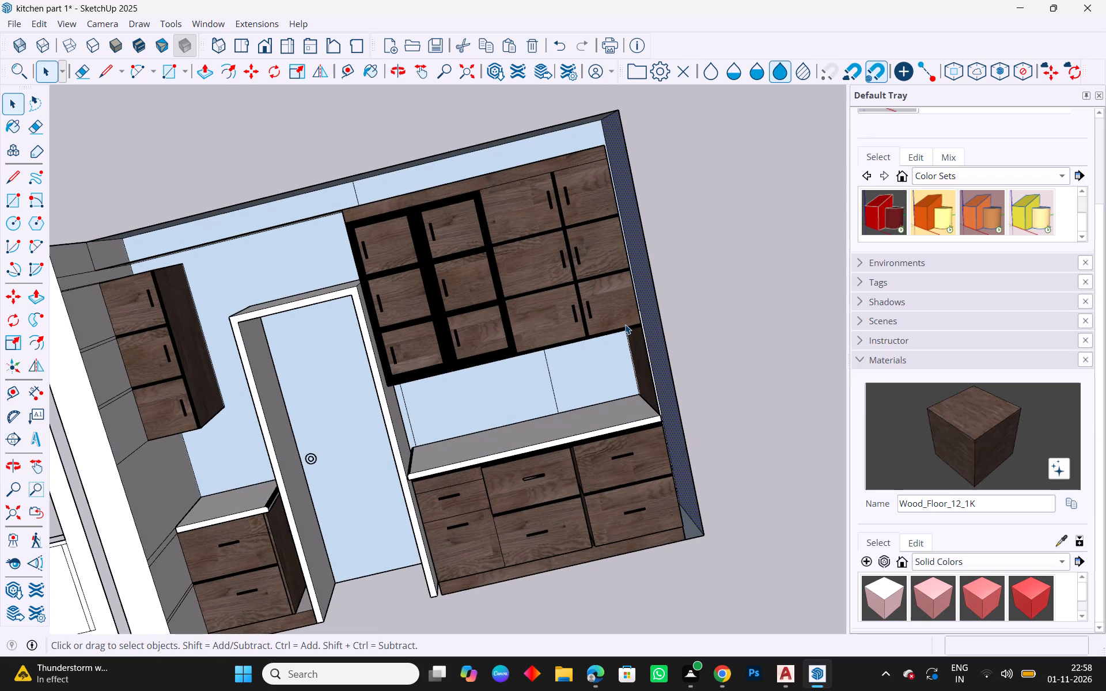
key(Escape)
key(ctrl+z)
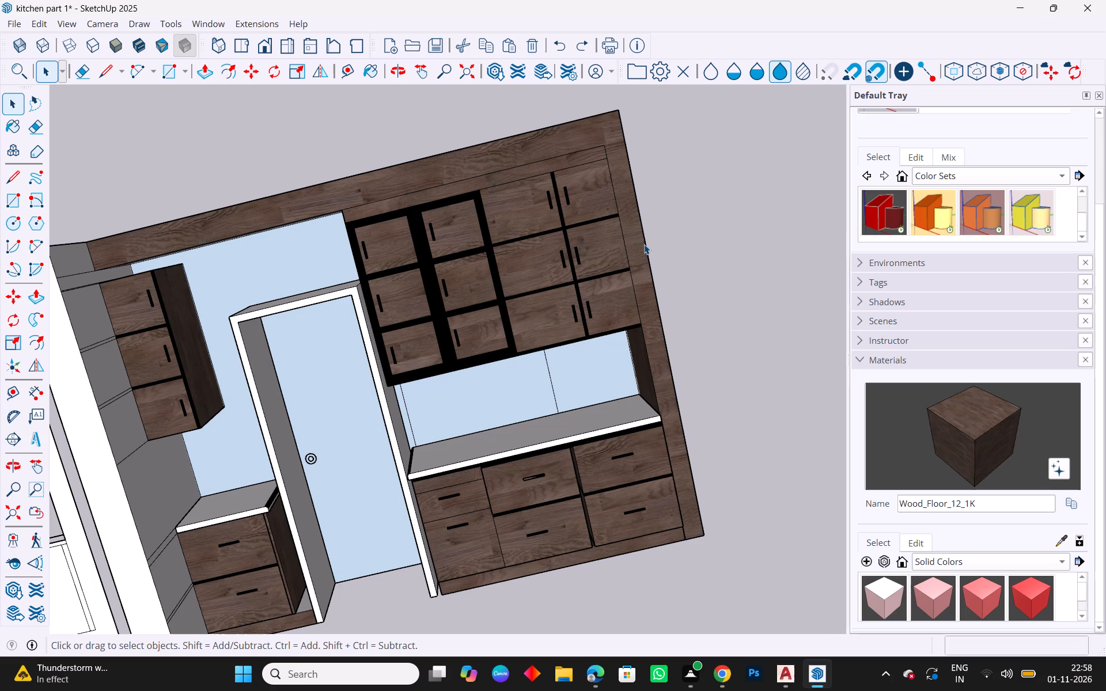
Review the overall layout of the kitchen elevations, the room model and the separate cabinet blocks.
scroll(483, 112, down, 9)
middle_drag(425, 371, 417, 356)
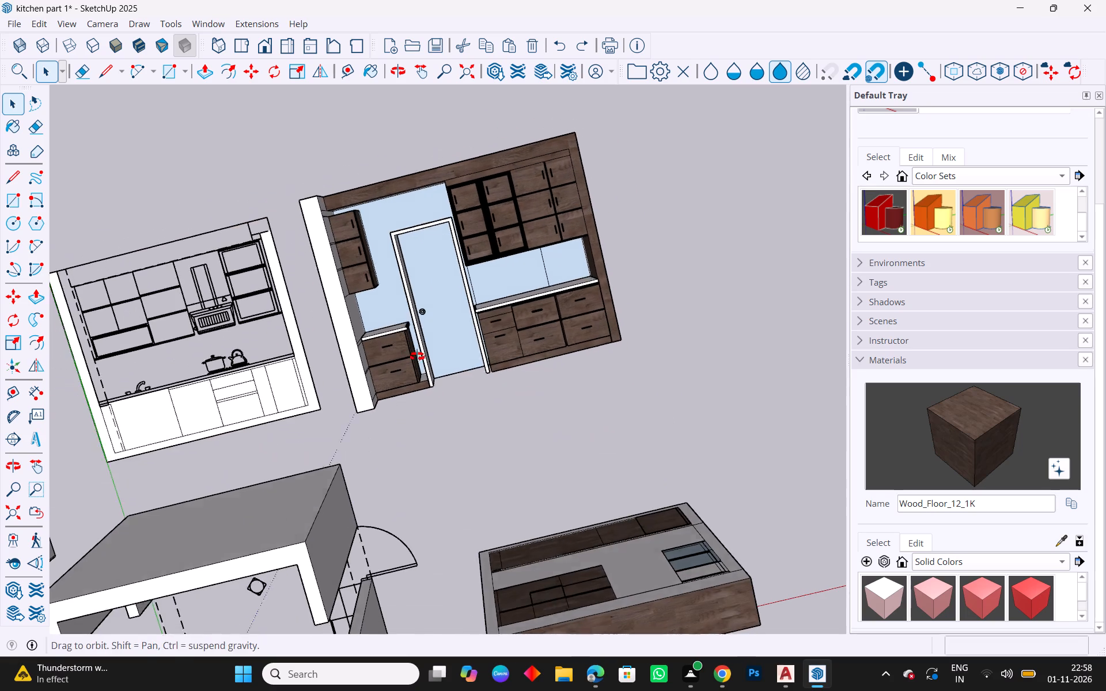
middle_drag(417, 356, 400, 315)
key(Escape)
key(space)
scroll(374, 160, down, 9)
scroll(592, 212, down, 9)
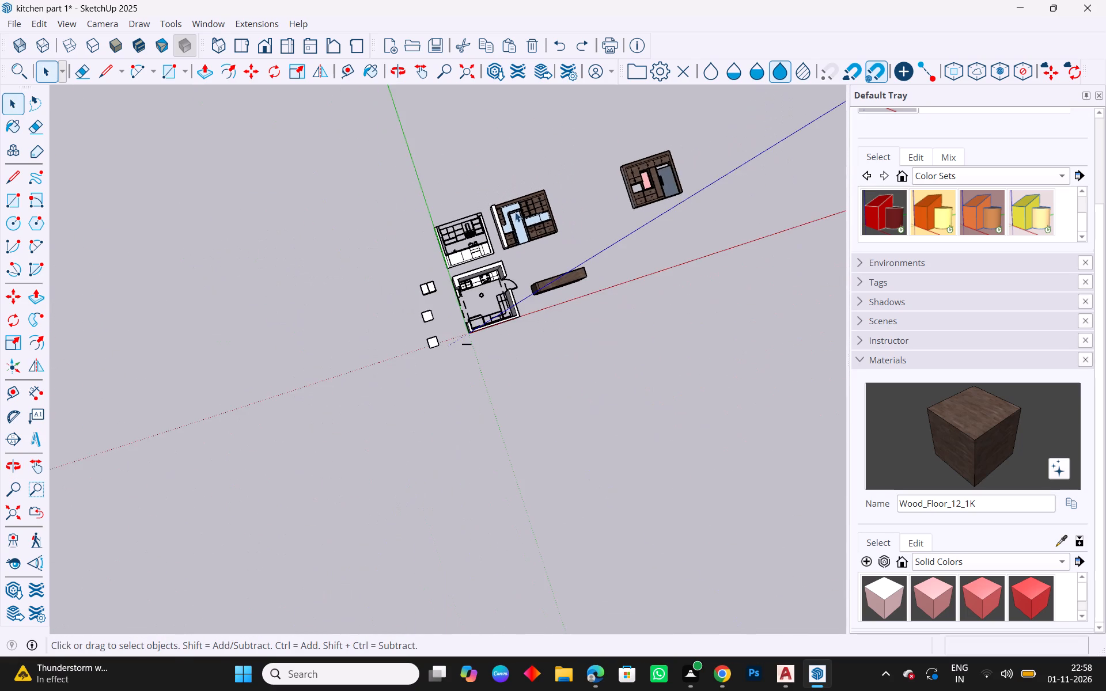
scroll(662, 255, up, 6)
middle_drag(561, 206, 482, 313)
scroll(507, 261, down, 2)
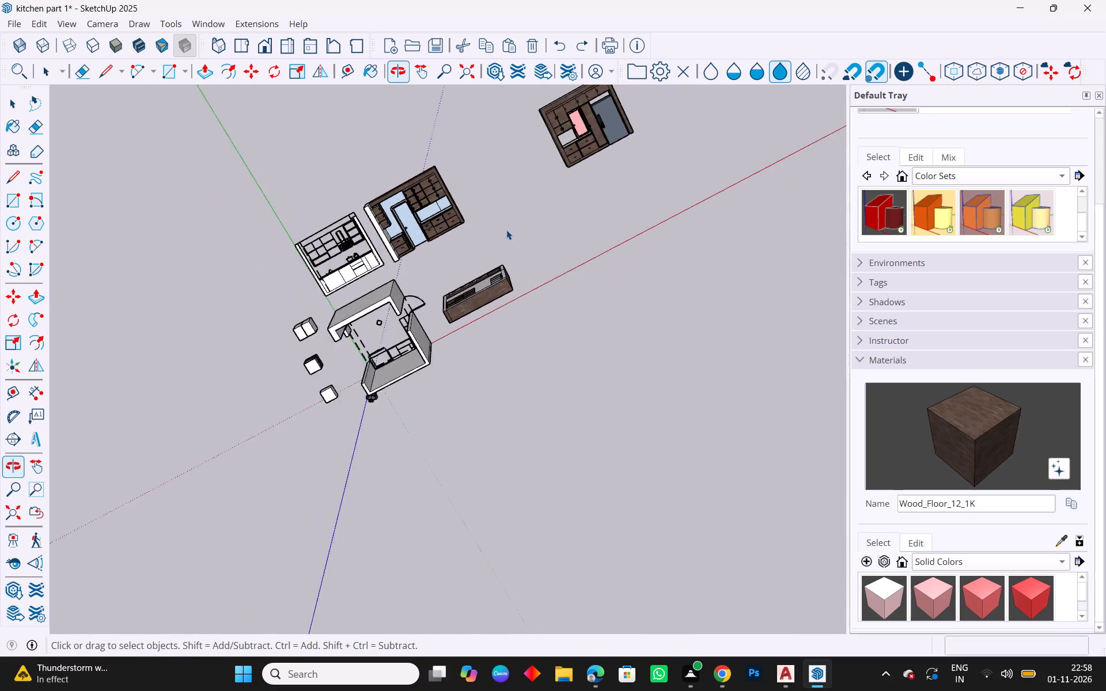
Select all geometry of the separate refrigerator wall elevation and make it a group.
scroll(506, 230, down, 5)
scroll(659, 97, up, 10)
drag(737, 111, 430, 332)
right_click(564, 181)
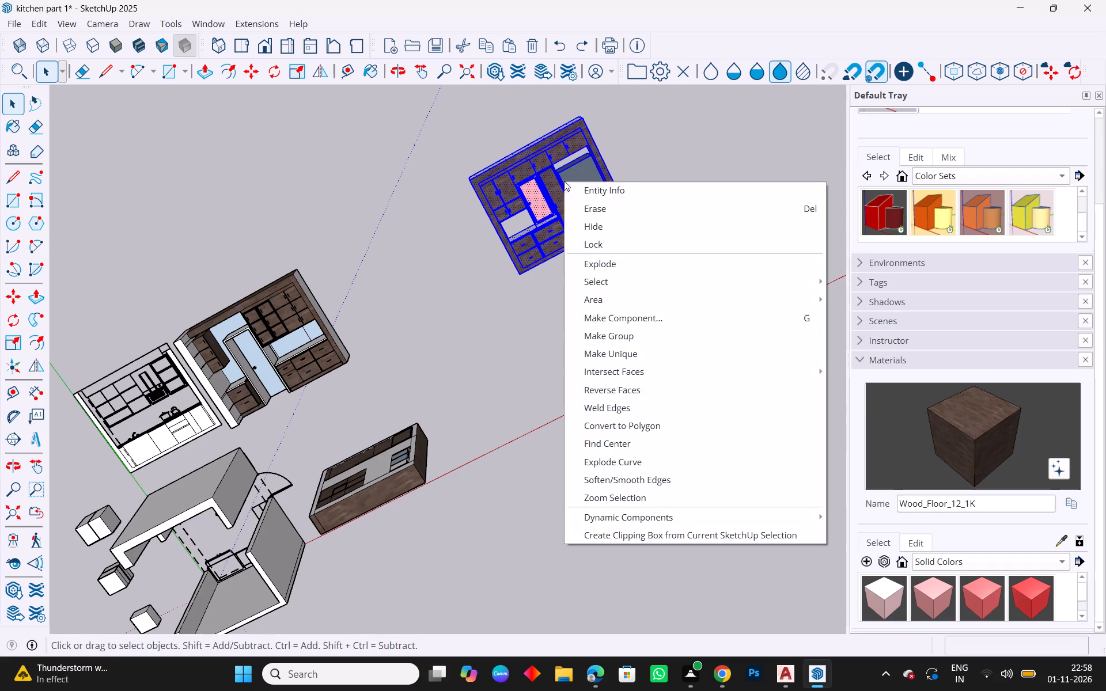
click(622, 342)
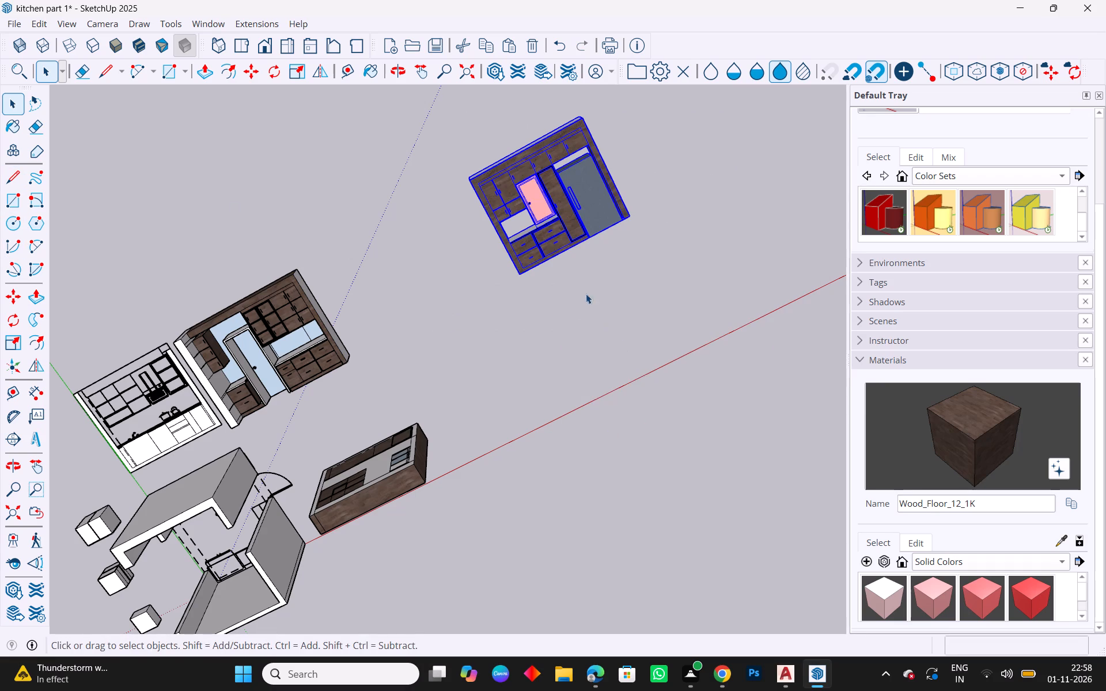
Rotate the refrigerator wall group about its side edge's midpoint, aligned to the blue axis, so it stands upright.
click(19, 323)
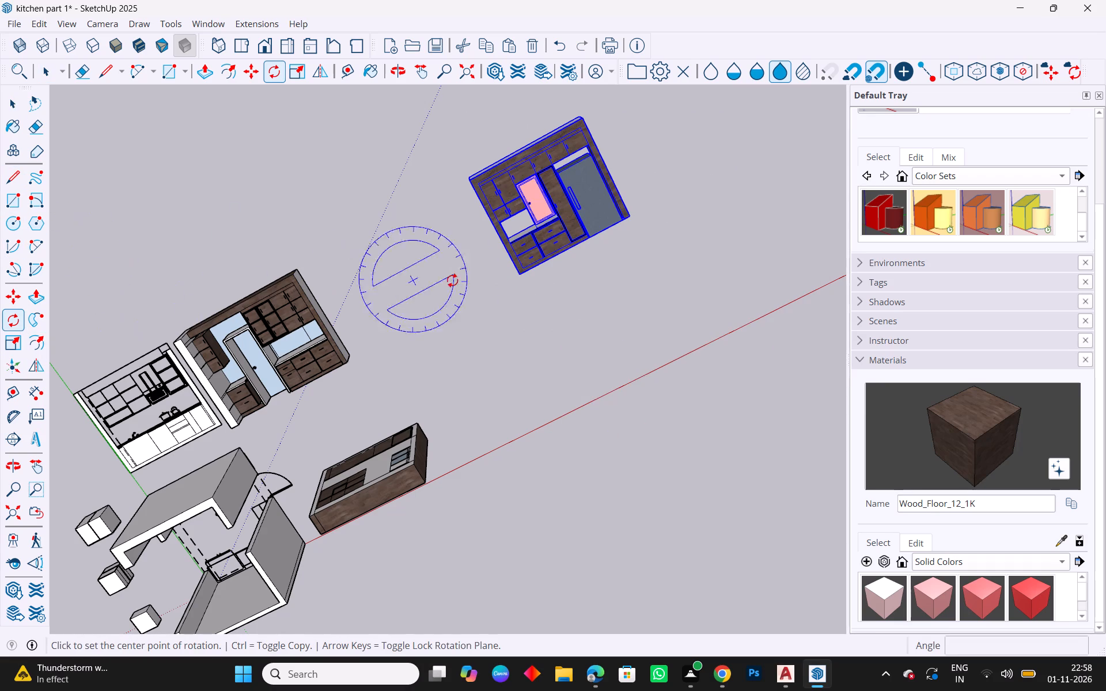
click(494, 227)
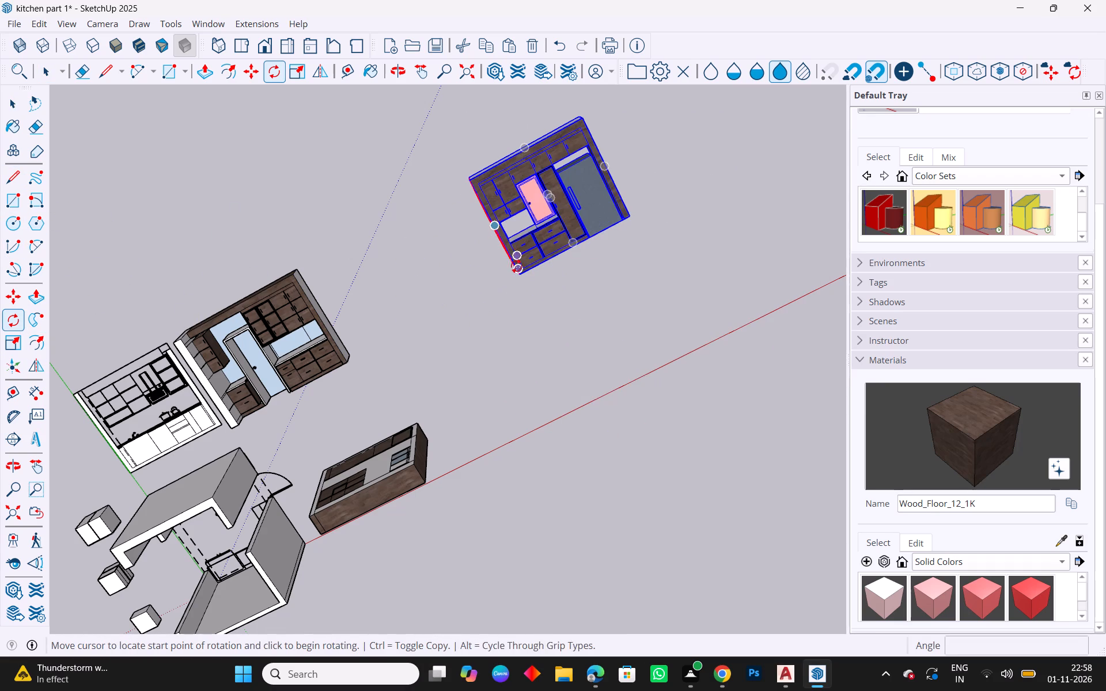
click(517, 268)
scroll(527, 343, down, 4)
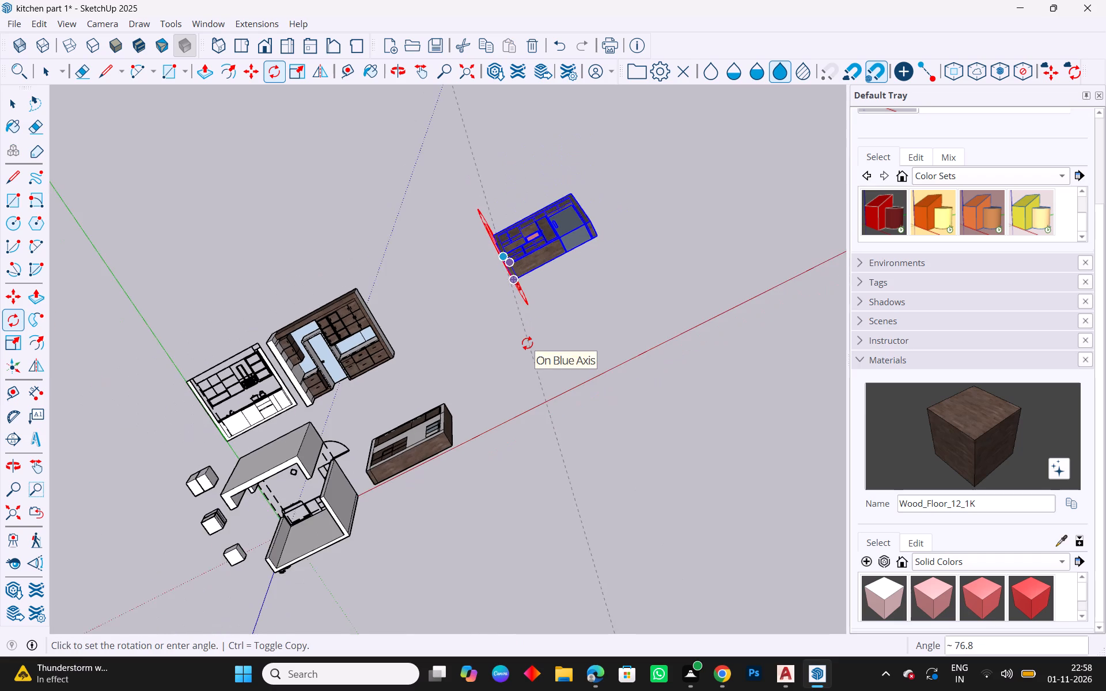
middle_drag(527, 343, 386, 67)
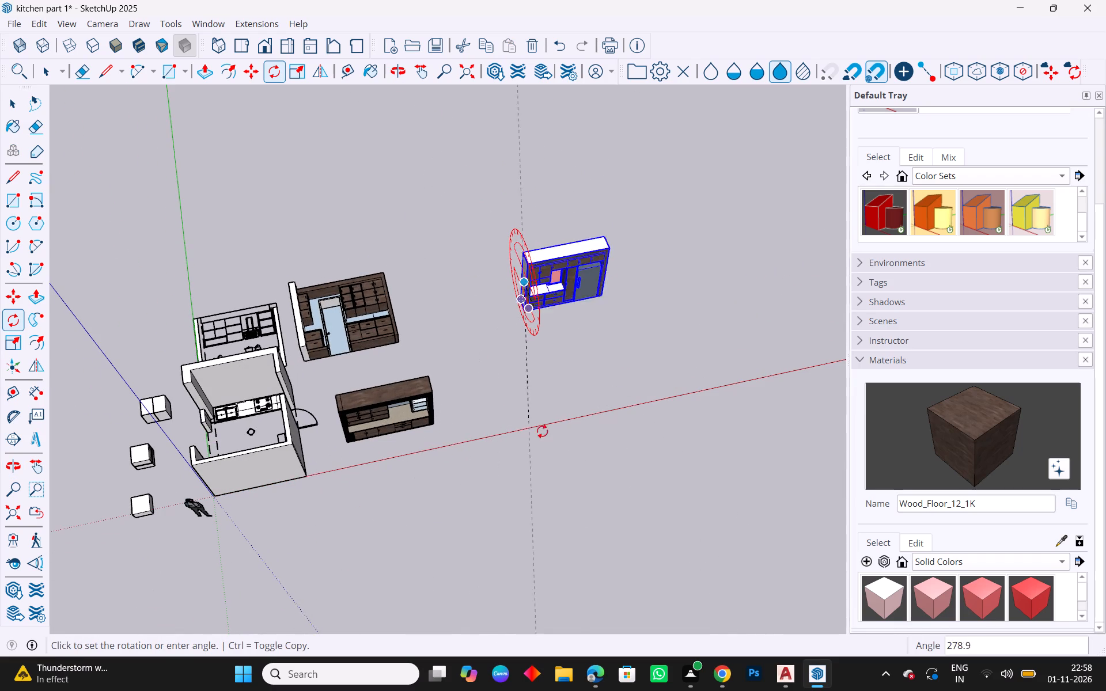
middle_drag(518, 422, 485, 294)
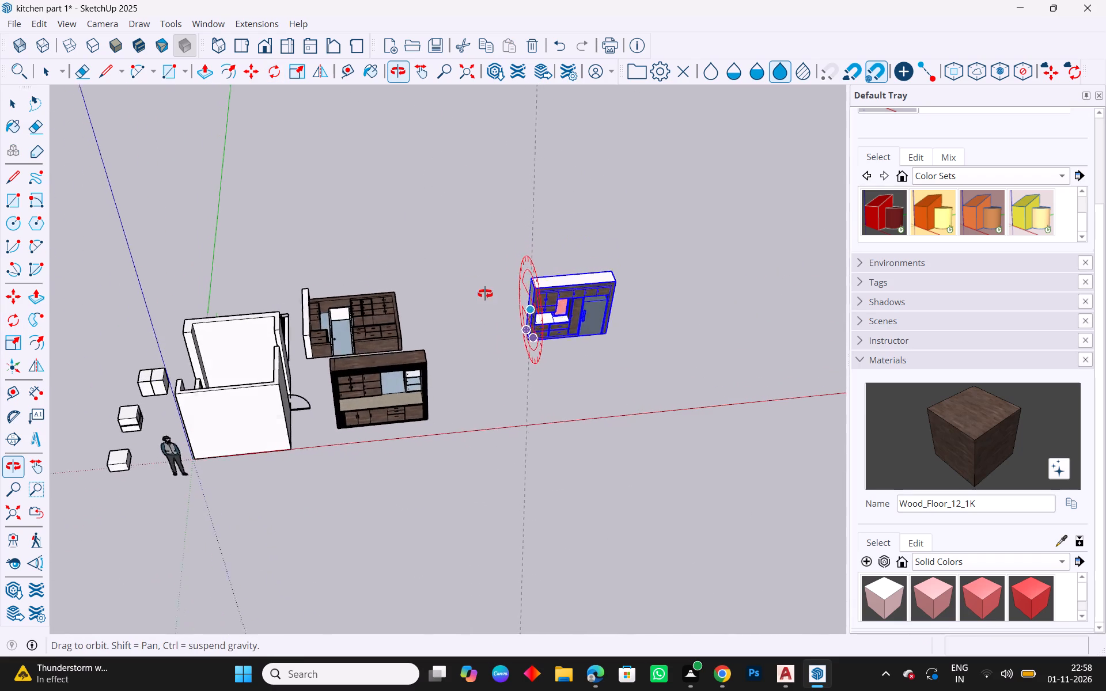
middle_drag(485, 294, 485, 293)
scroll(544, 367, up, 4)
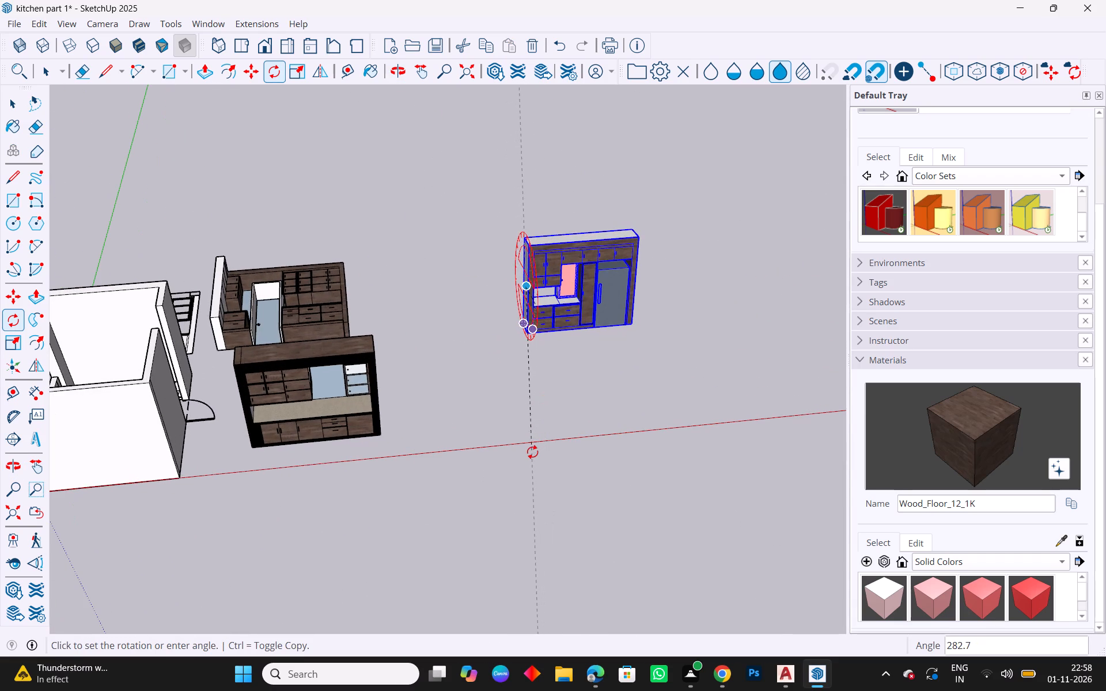
click(530, 445)
key(Escape)
scroll(668, 283, up, 5)
middle_drag(631, 368, 609, 315)
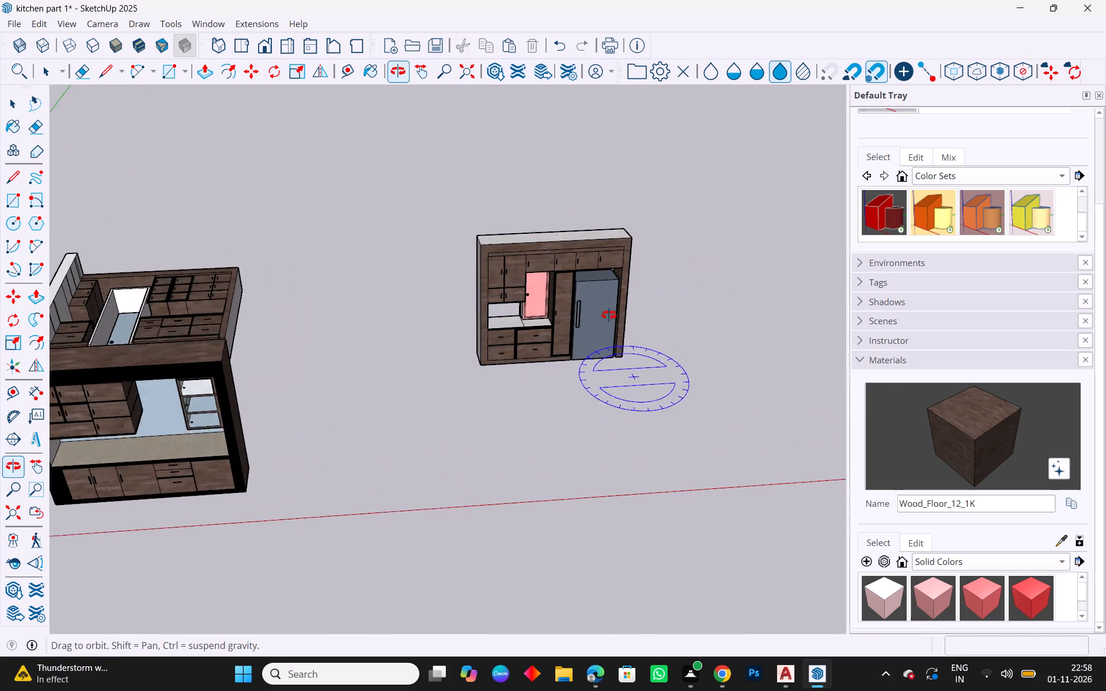
middle_drag(609, 315, 548, 225)
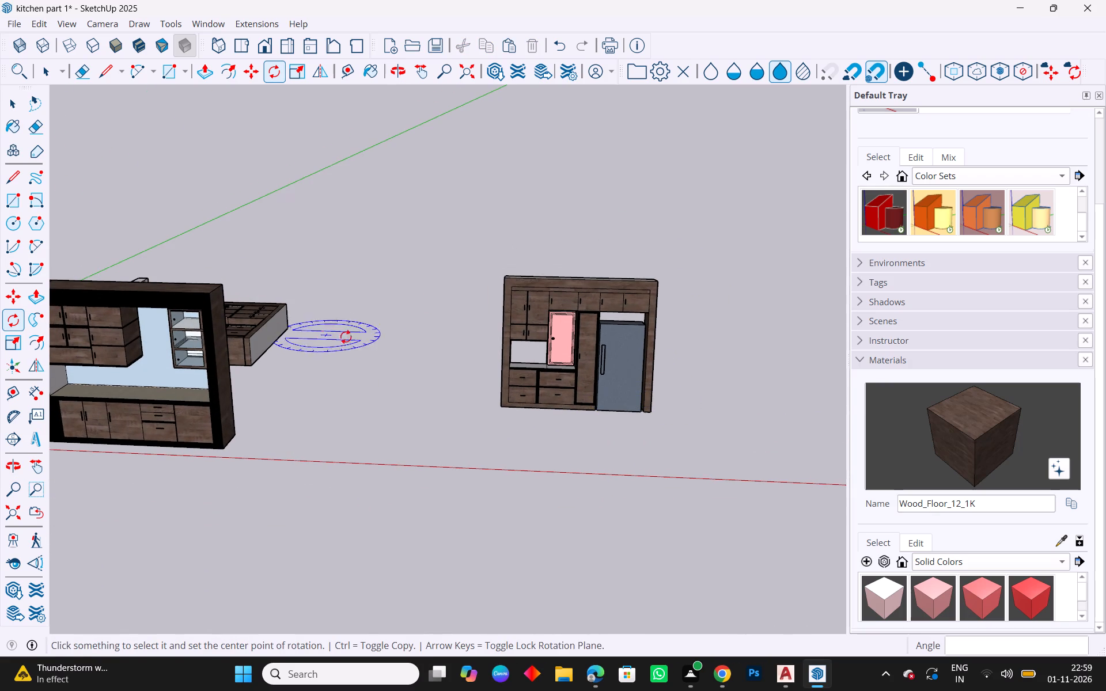
scroll(374, 343, down, 4)
middle_drag(427, 447, 504, 690)
key(Escape)
key(space)
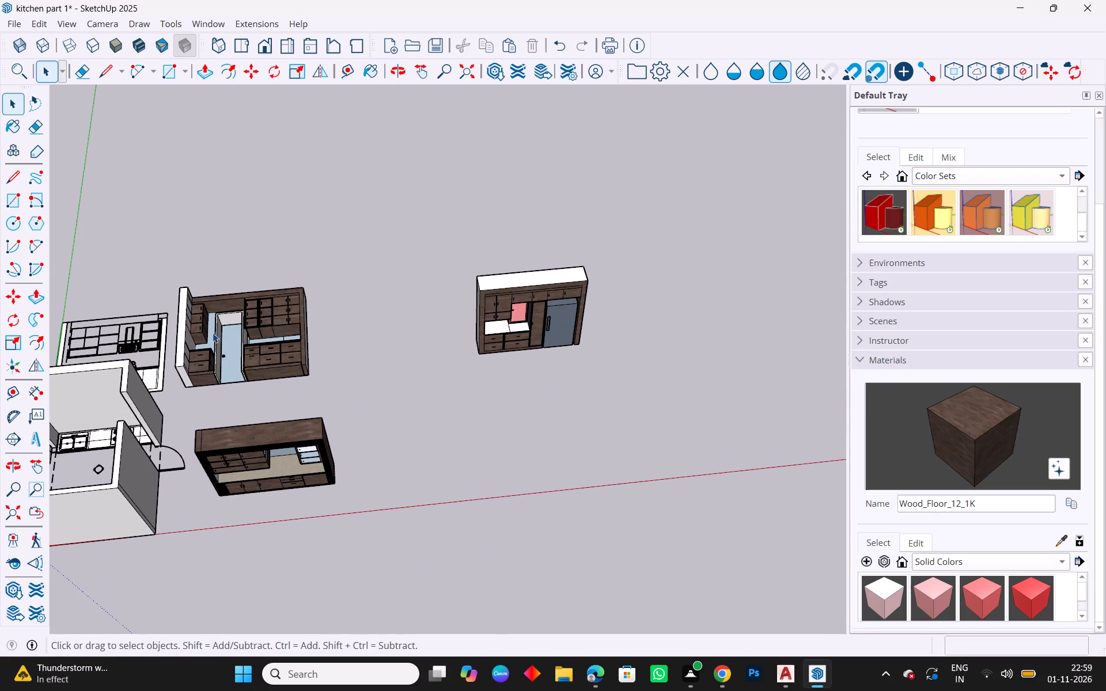
Select the whole door wall elevation, without the neighbouring unpainted elevation, and make it a group.
scroll(209, 326, up, 5)
scroll(257, 318, up, 1)
middle_drag(314, 339, 392, 479)
scroll(391, 466, down, 3)
drag(419, 249, 201, 471)
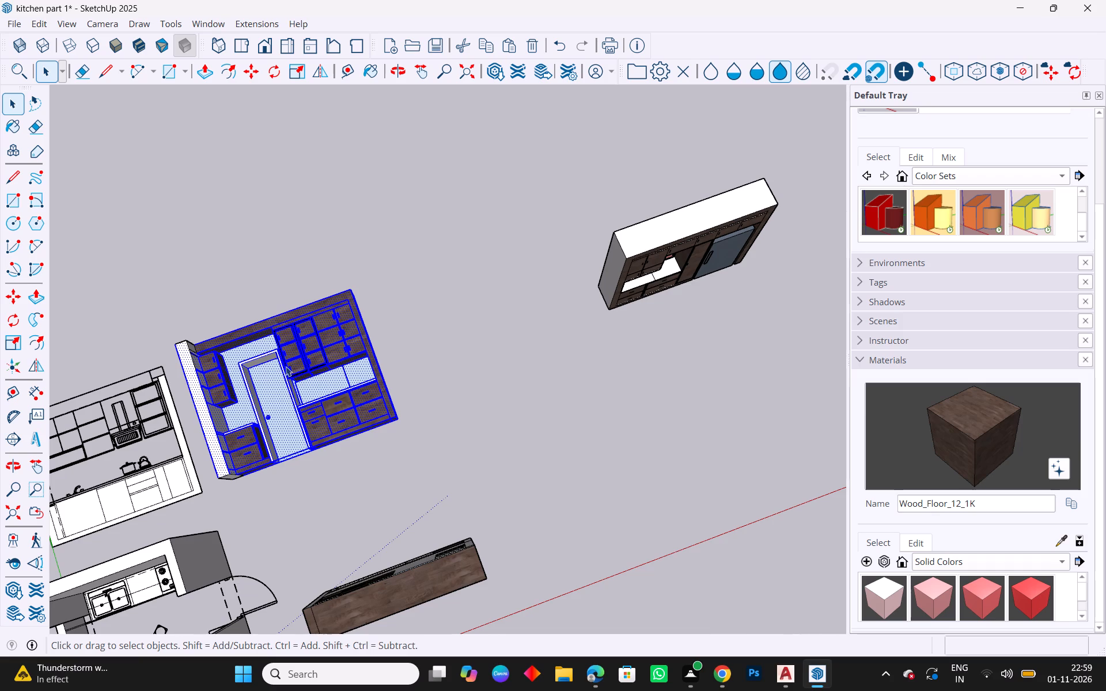
scroll(279, 353, down, 5)
drag(385, 432, 241, 307)
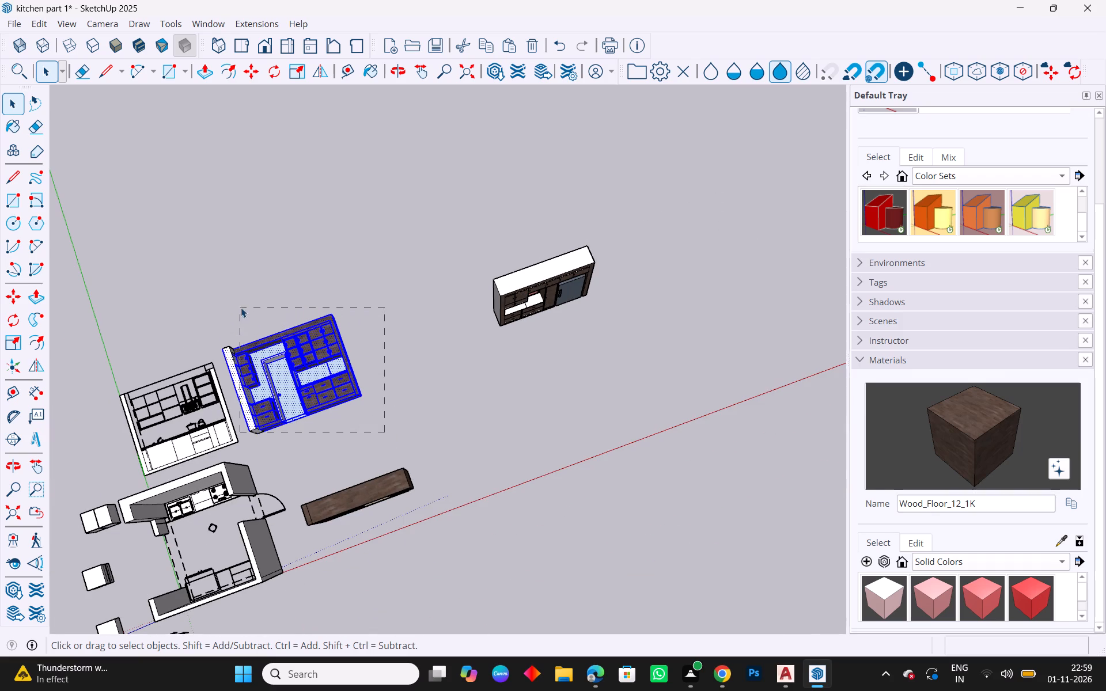
drag(241, 307, 229, 272)
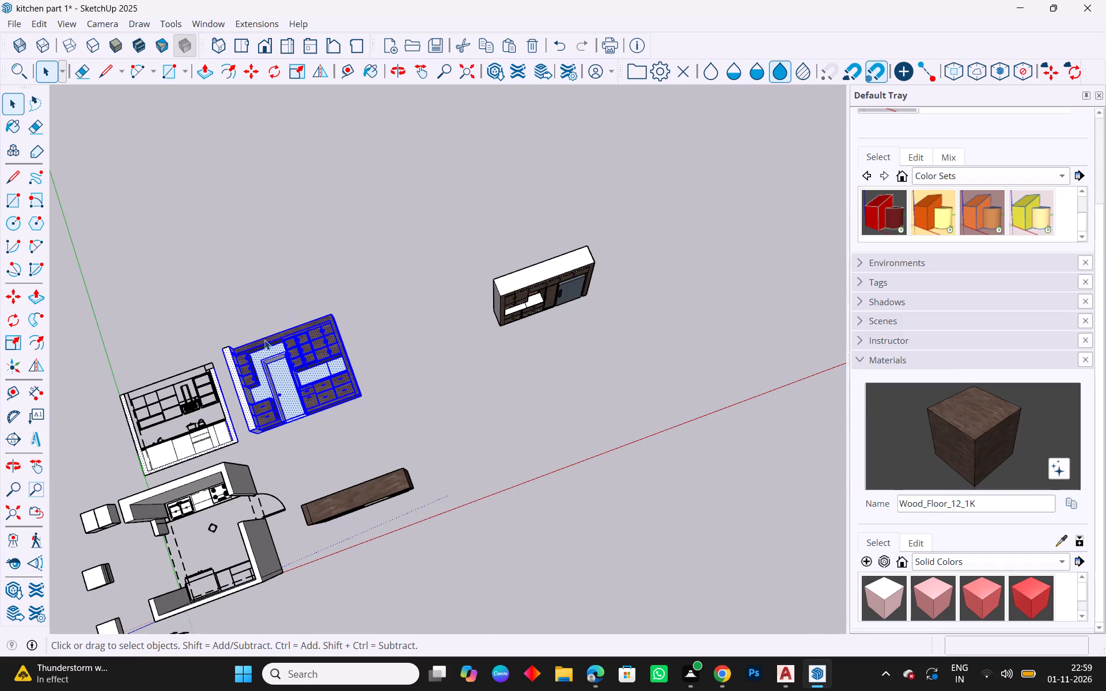
scroll(289, 389, down, 4)
middle_drag(314, 420, 624, 354)
scroll(259, 540, up, 5)
scroll(329, 534, up, 2)
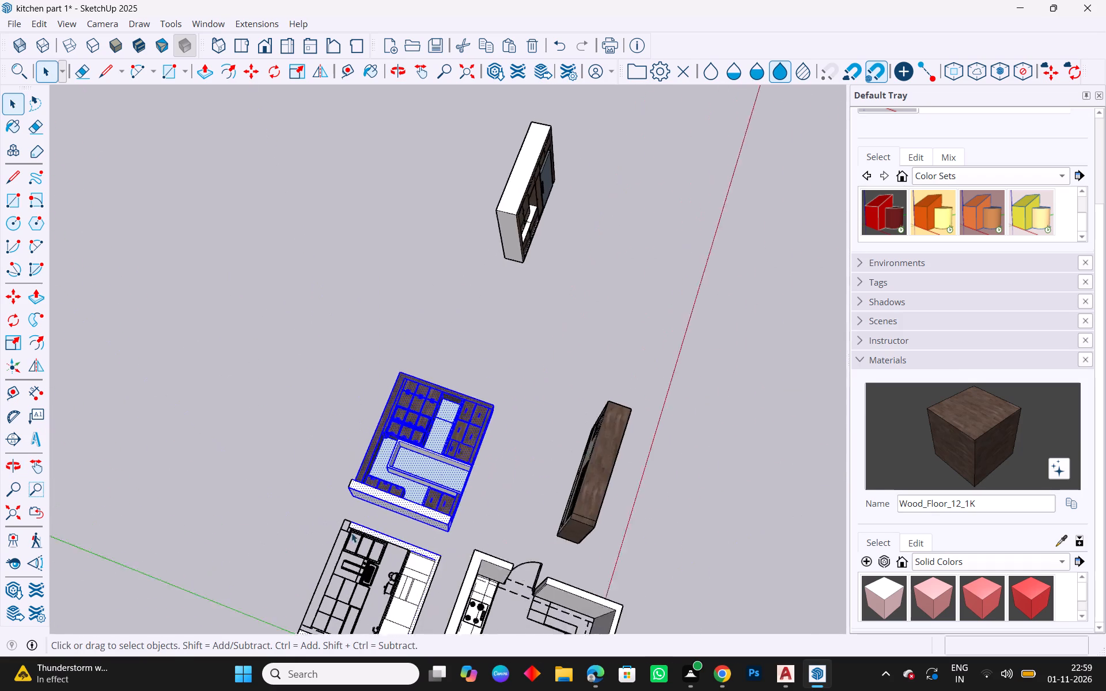
scroll(351, 533, up, 2)
middle_drag(377, 534, 577, 538)
click(562, 488)
drag(584, 489, 353, 348)
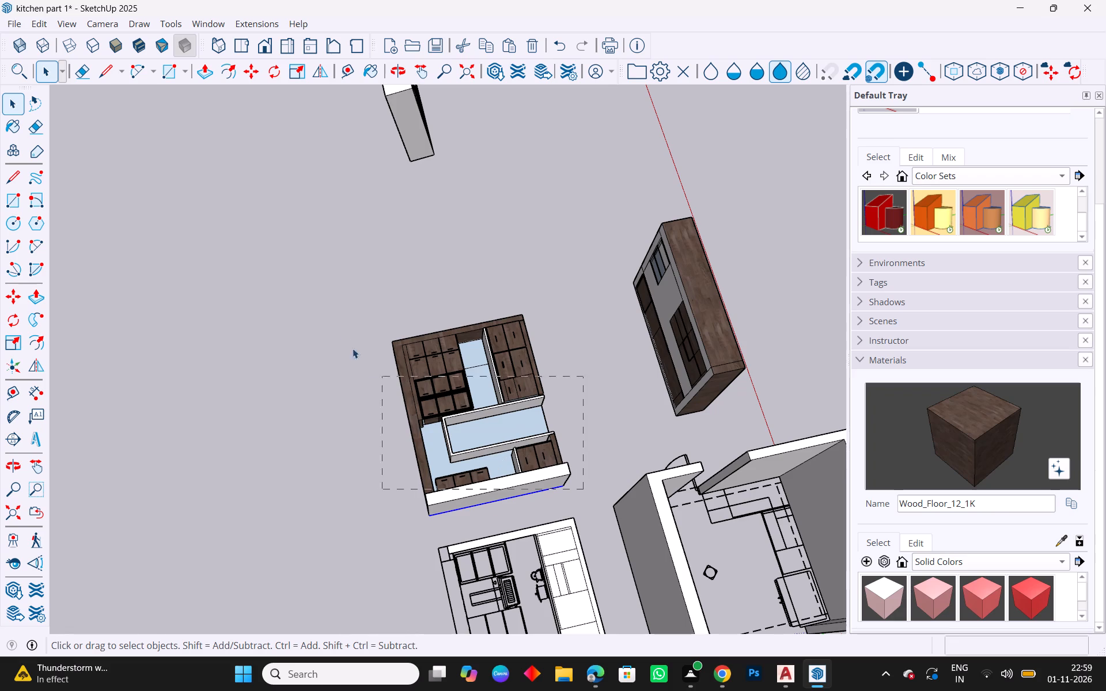
drag(353, 348, 310, 263)
drag(572, 294, 380, 513)
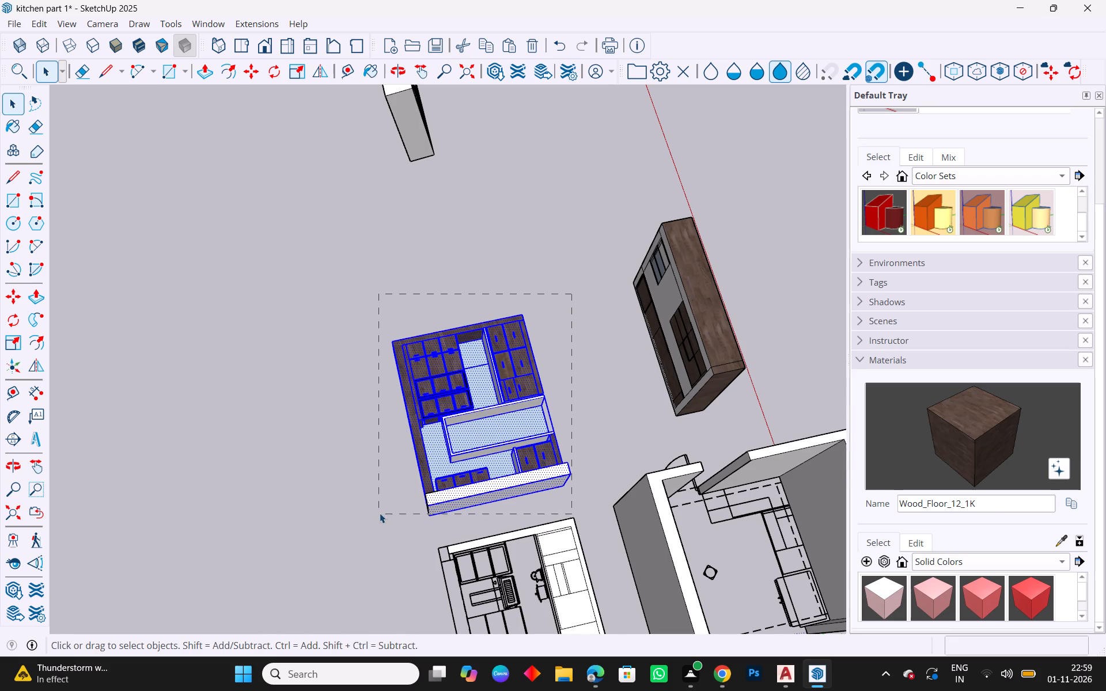
drag(380, 513, 385, 506)
drag(589, 499, 304, 295)
right_click(468, 393)
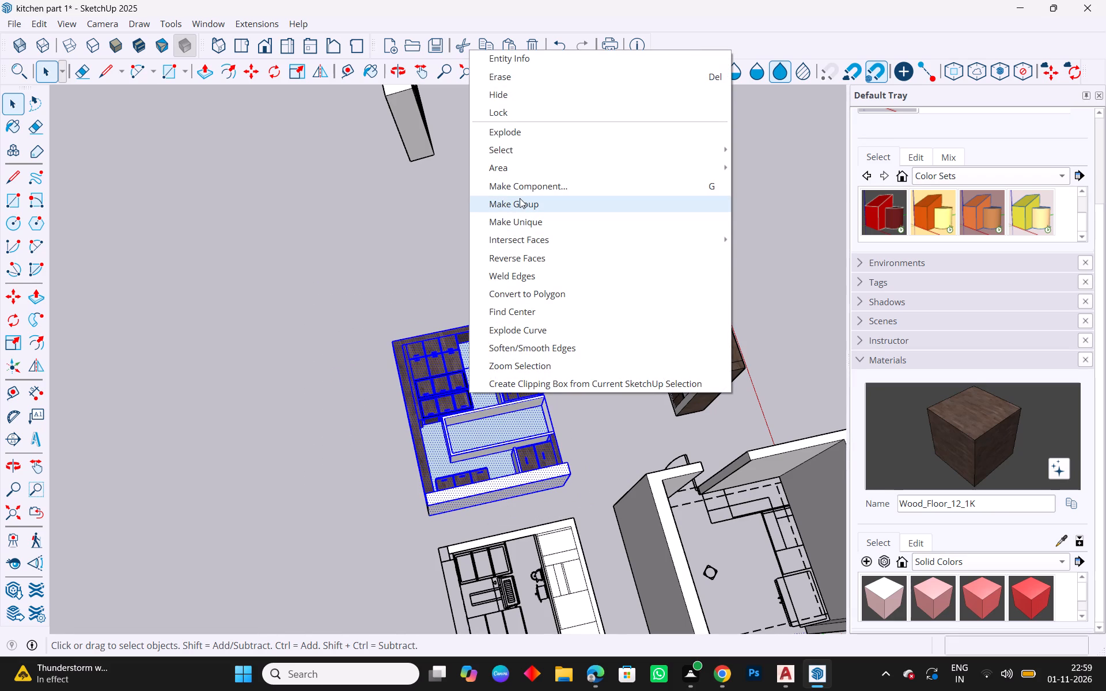
click(520, 198)
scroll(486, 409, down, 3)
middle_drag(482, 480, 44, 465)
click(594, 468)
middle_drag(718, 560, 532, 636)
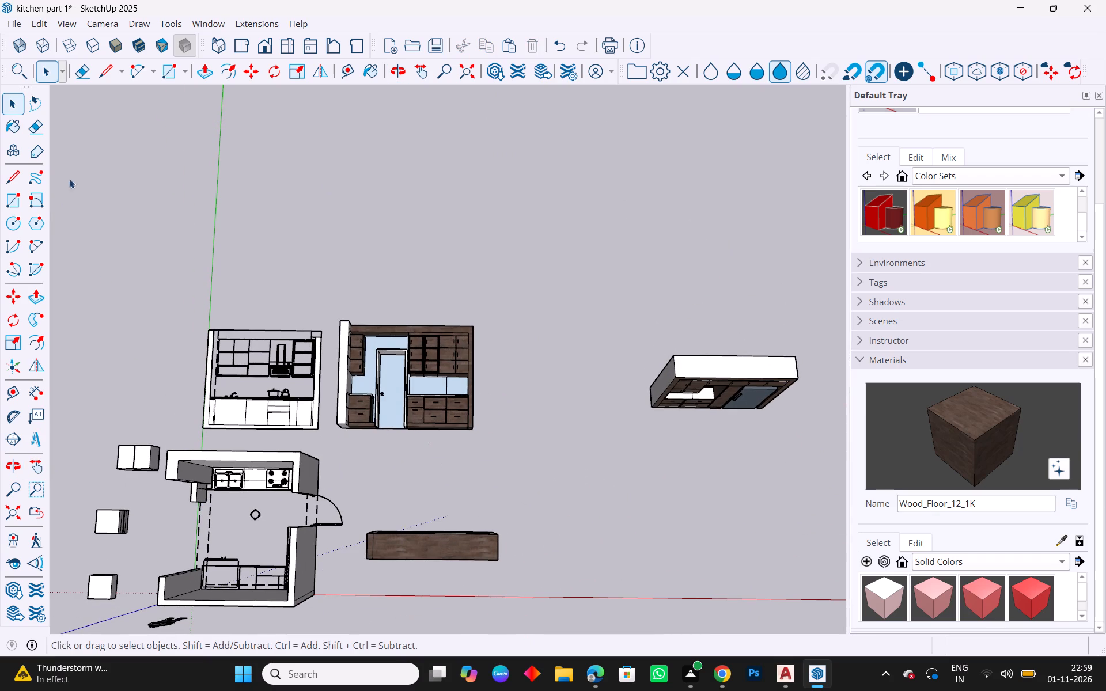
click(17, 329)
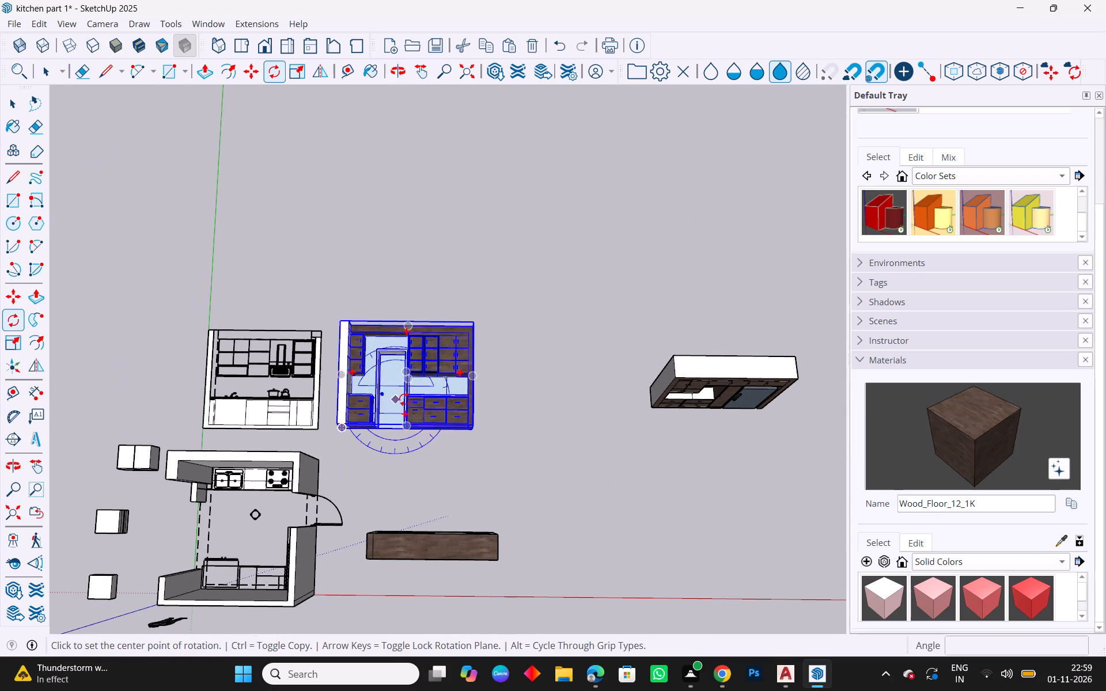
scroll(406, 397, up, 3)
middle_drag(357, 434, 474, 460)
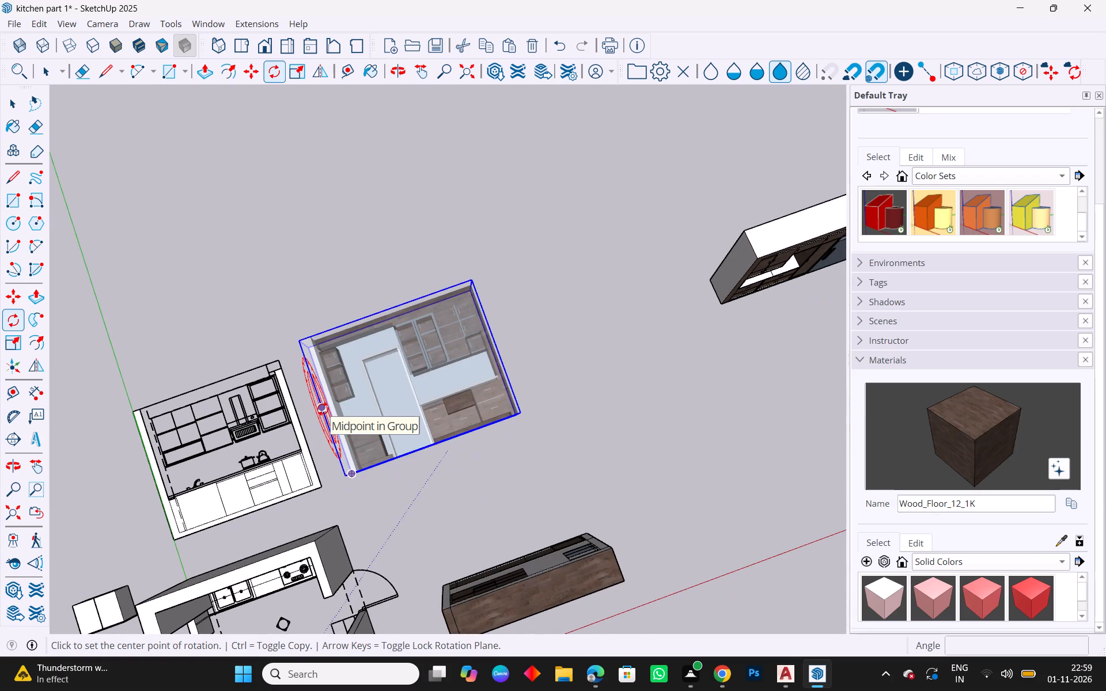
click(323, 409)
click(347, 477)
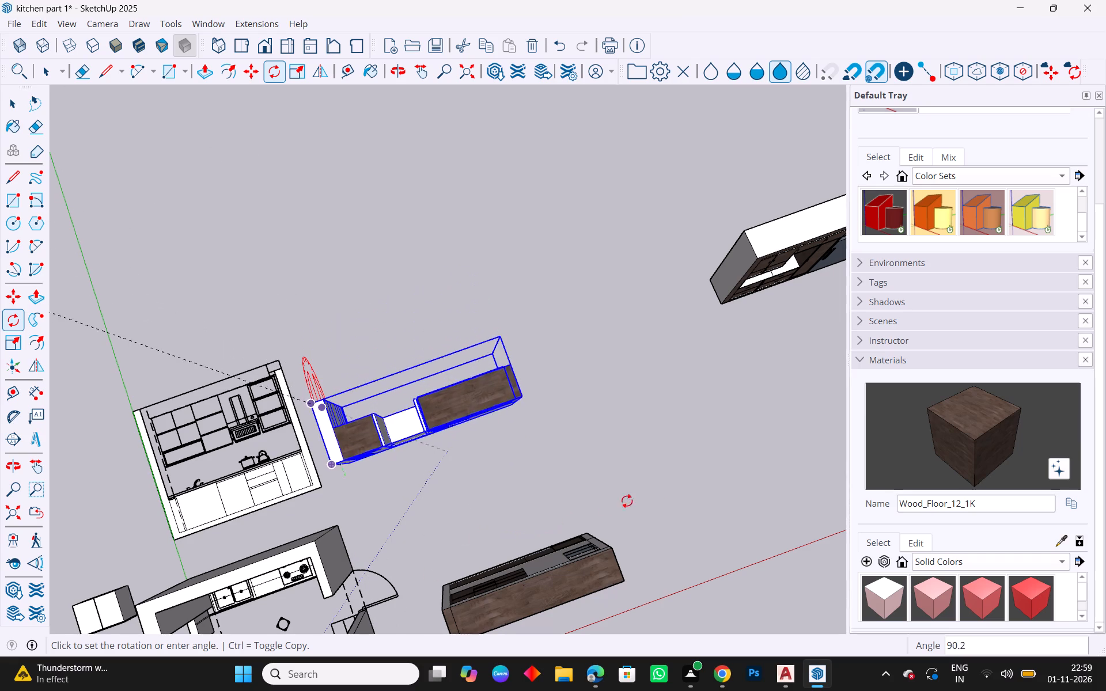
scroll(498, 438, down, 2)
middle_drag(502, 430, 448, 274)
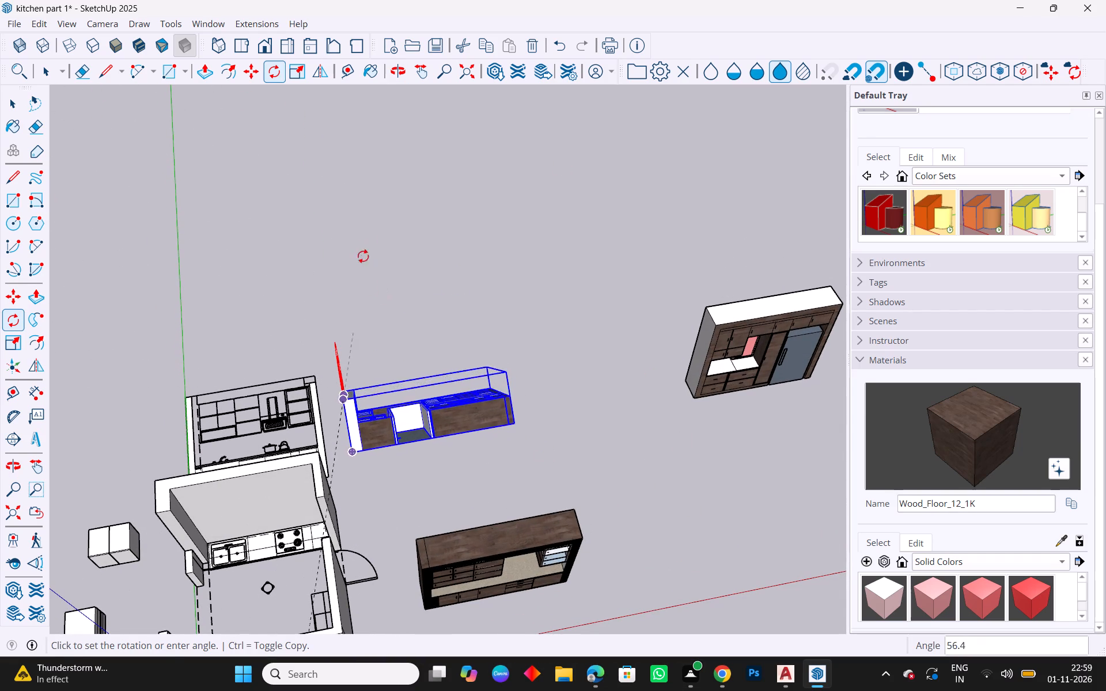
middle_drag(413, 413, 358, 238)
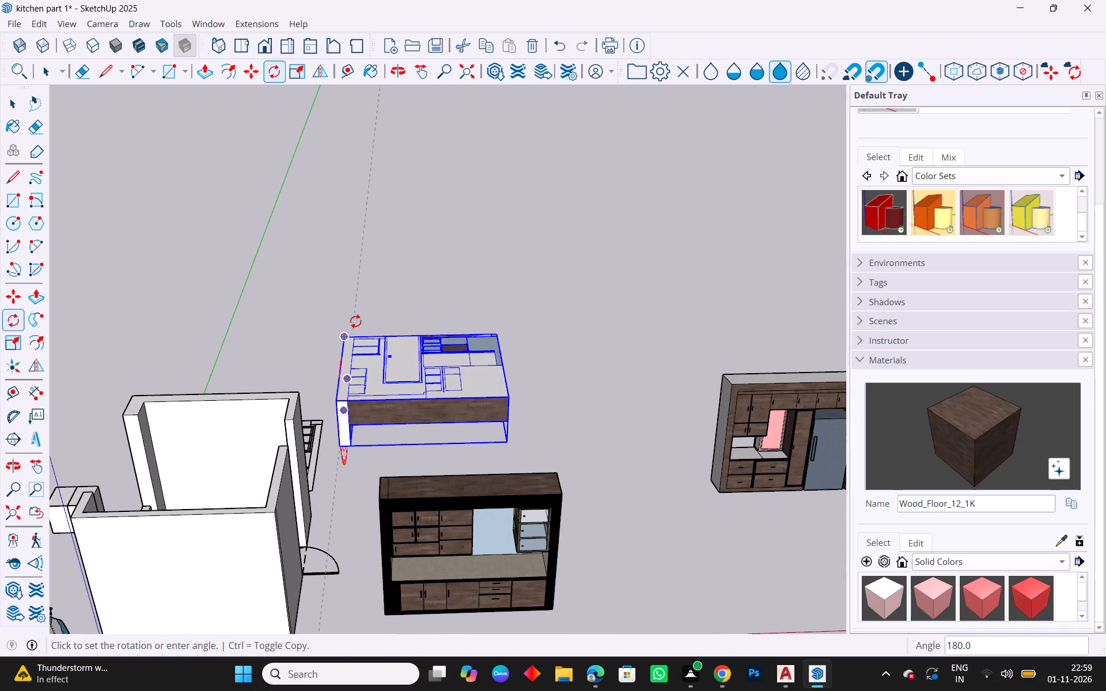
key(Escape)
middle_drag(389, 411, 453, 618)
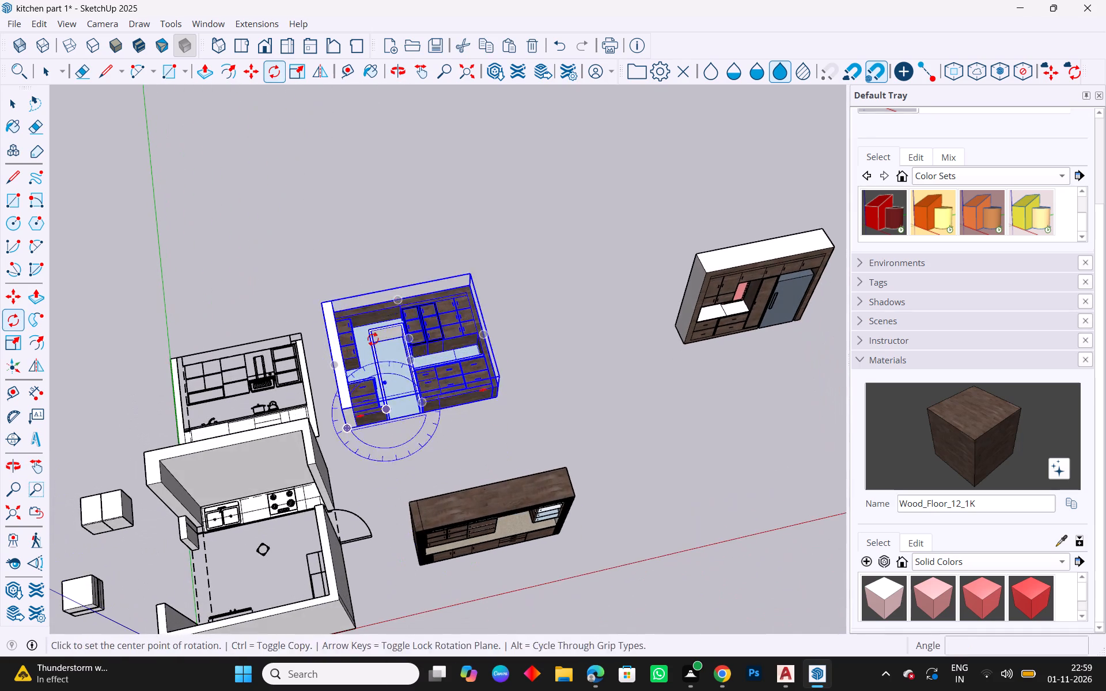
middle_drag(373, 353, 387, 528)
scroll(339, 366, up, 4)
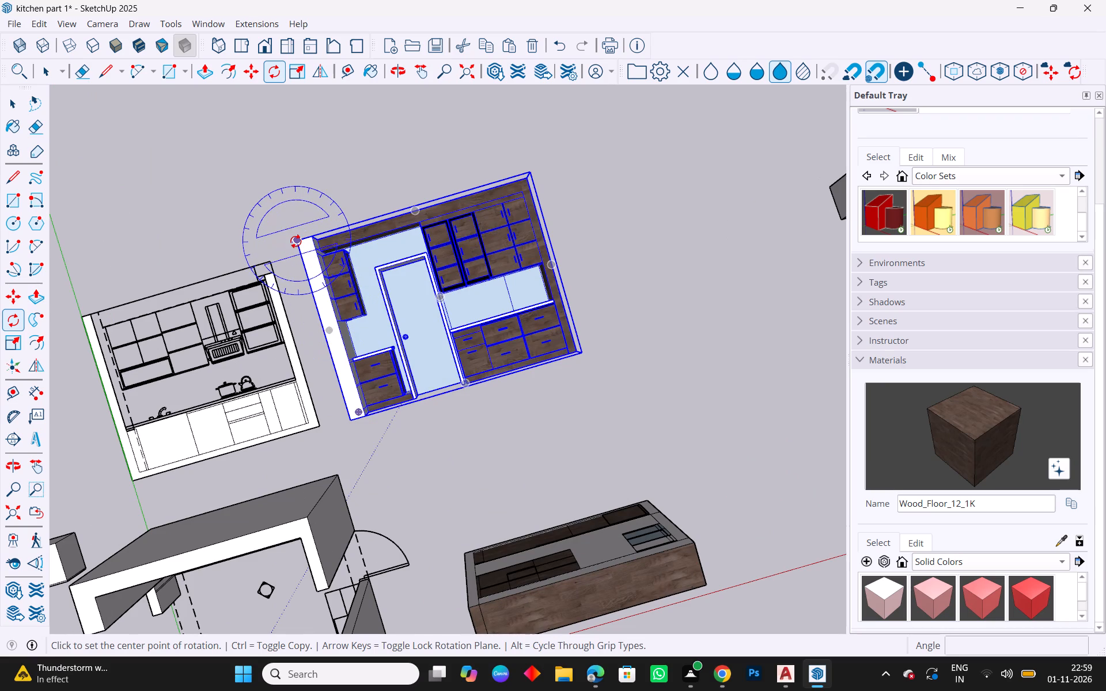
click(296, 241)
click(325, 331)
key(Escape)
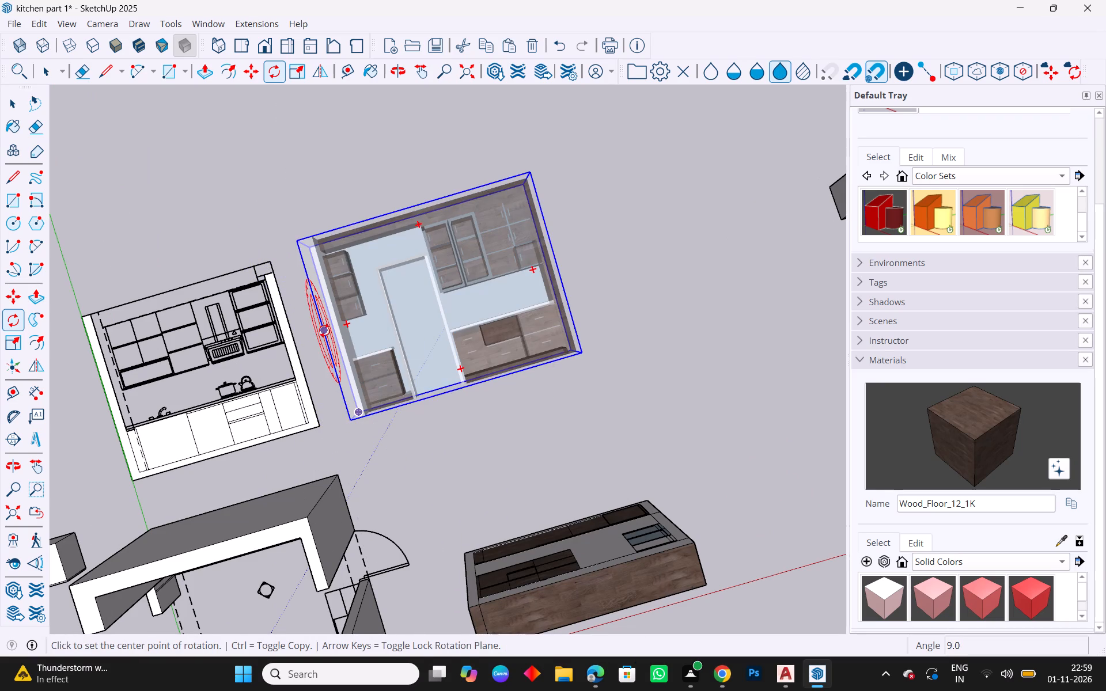
Rotate the door wall group about the midpoint of its white end panel so it stands upright.
click(324, 331)
click(350, 420)
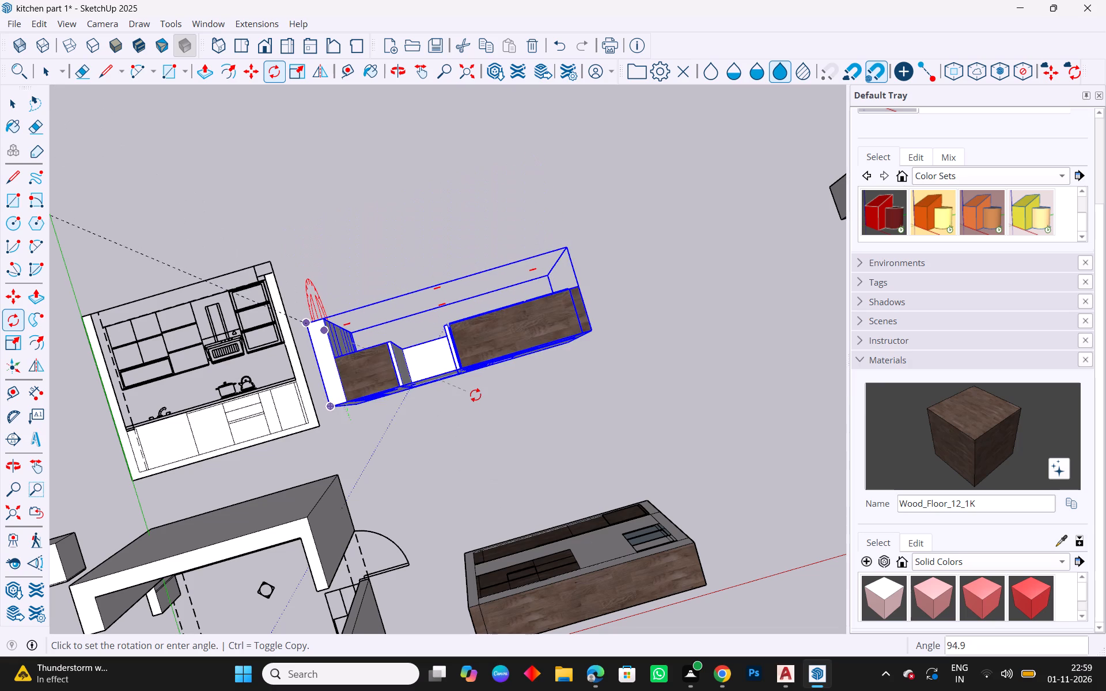
click(467, 437)
middle_drag(444, 436, 375, 290)
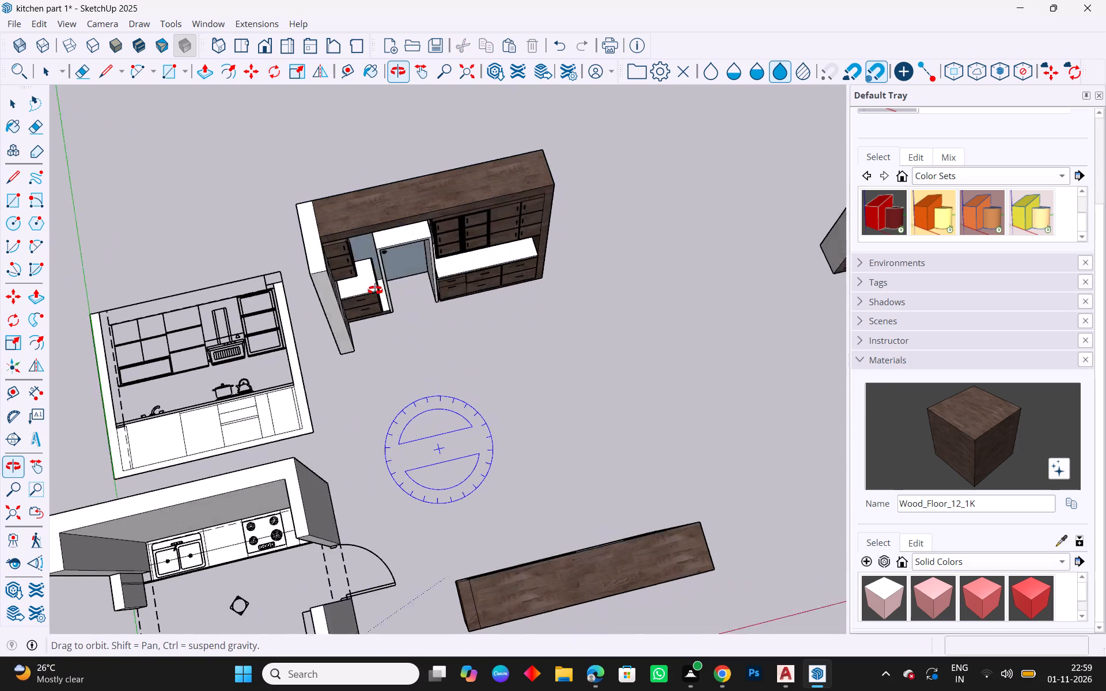
middle_drag(375, 290, 317, 212)
scroll(319, 212, down, 6)
middle_drag(551, 355, 492, 253)
key(Escape)
key(space)
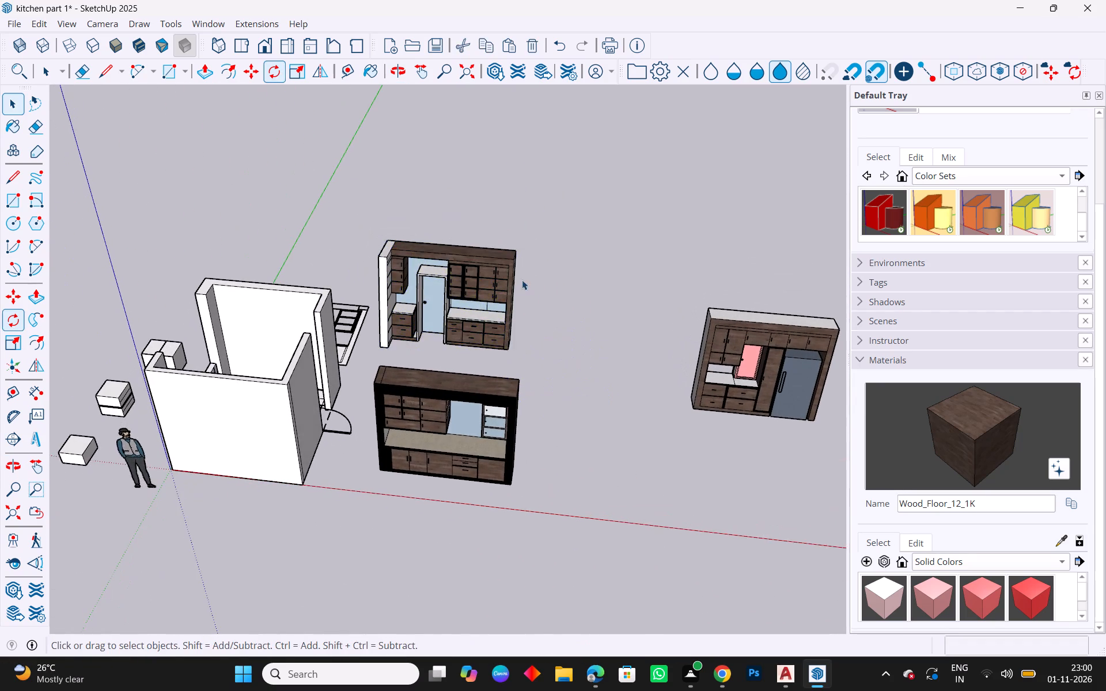
Move the door wall group about 6.73 m from its bottom front corner to stand beside the dark-framed counter wall near the red axis.
scroll(551, 286, up, 4)
middle_drag(432, 271, 510, 246)
scroll(501, 255, down, 2)
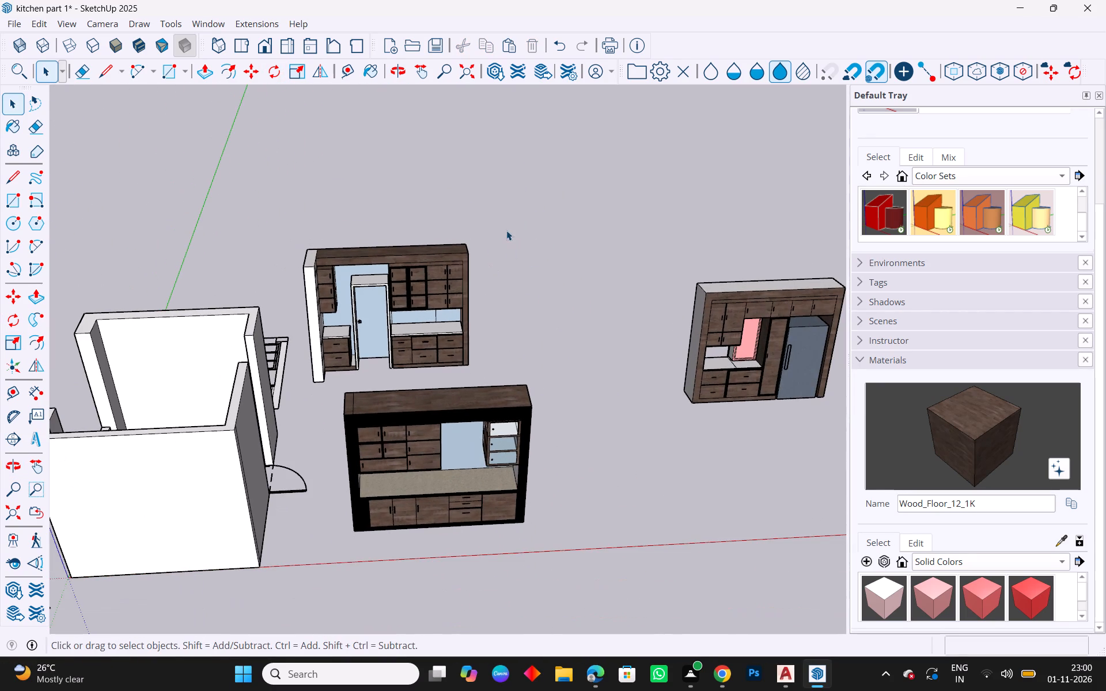
drag(506, 225, 292, 348)
key(m)
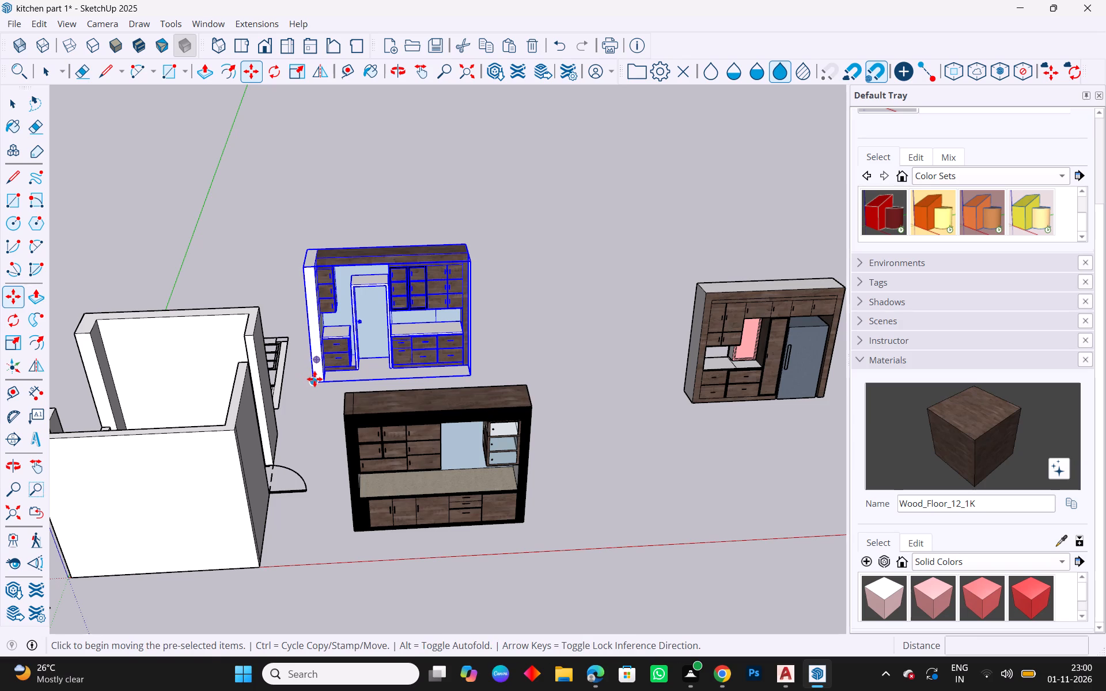
click(315, 379)
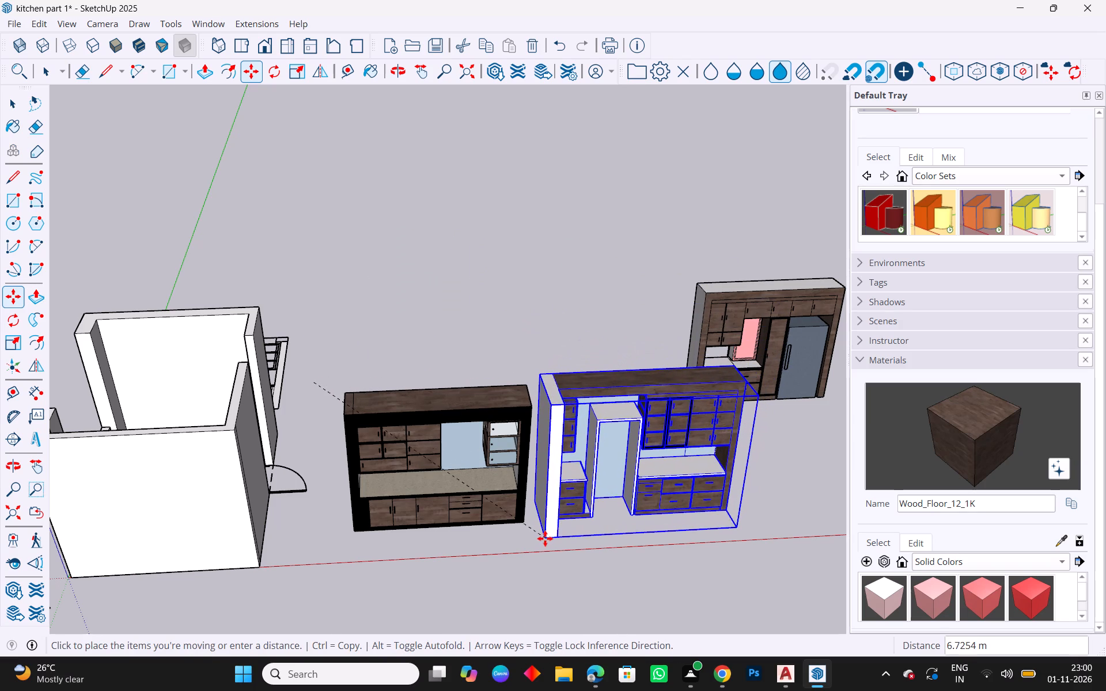
click(545, 537)
middle_drag(587, 504, 536, 293)
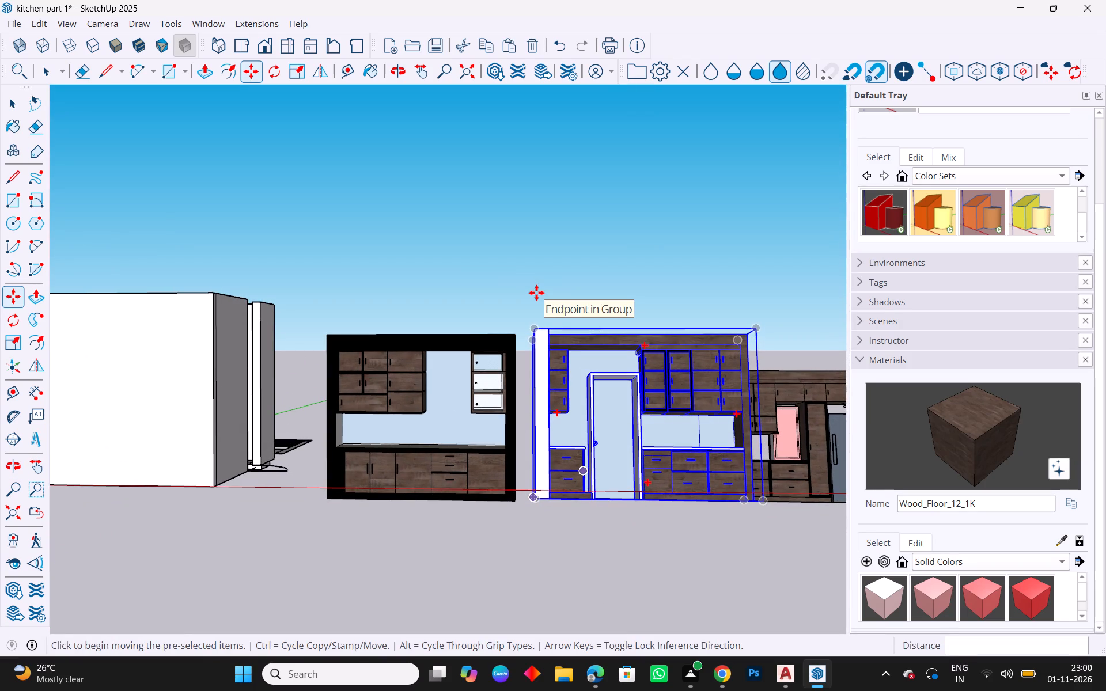
scroll(501, 340, down, 7)
middle_drag(523, 453, 491, 523)
key(Escape)
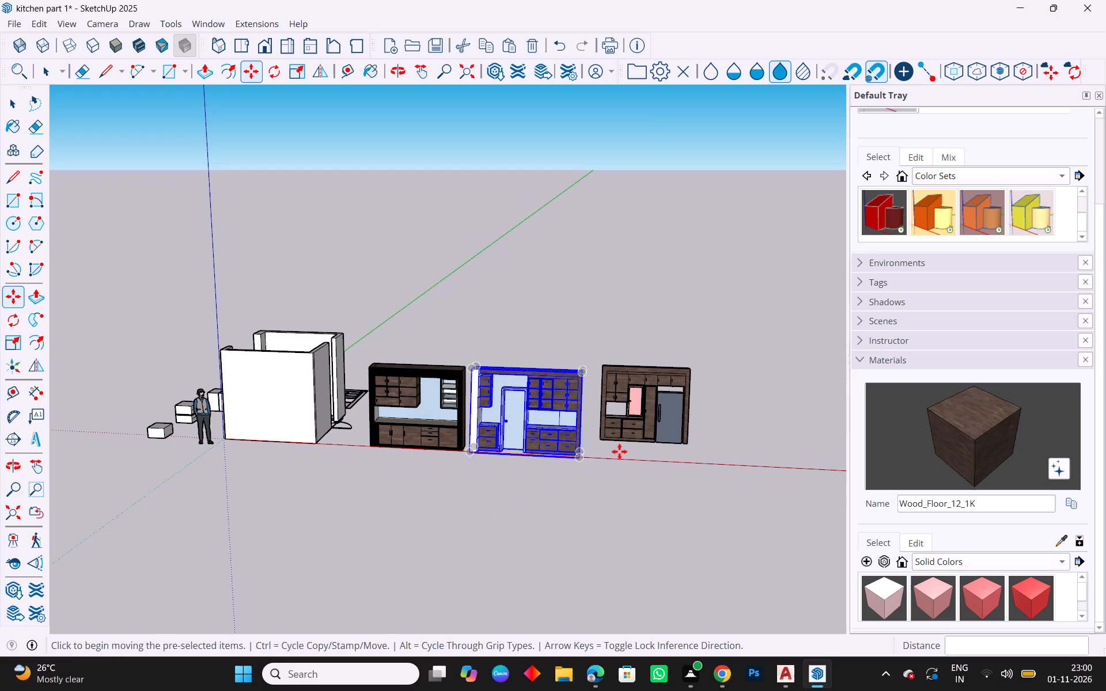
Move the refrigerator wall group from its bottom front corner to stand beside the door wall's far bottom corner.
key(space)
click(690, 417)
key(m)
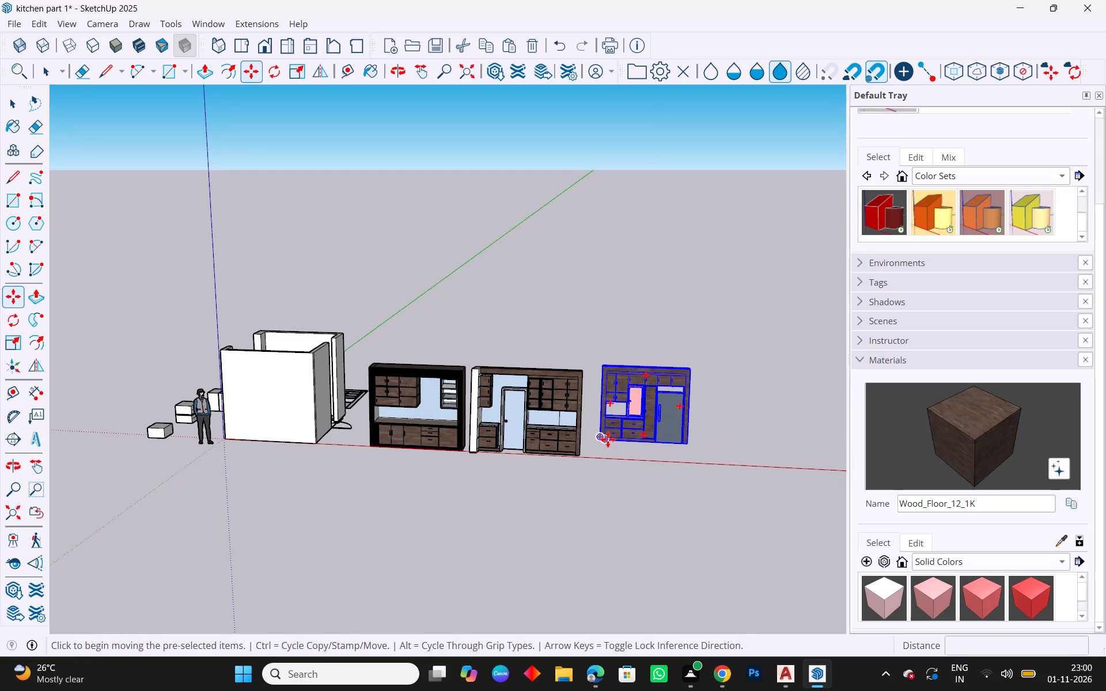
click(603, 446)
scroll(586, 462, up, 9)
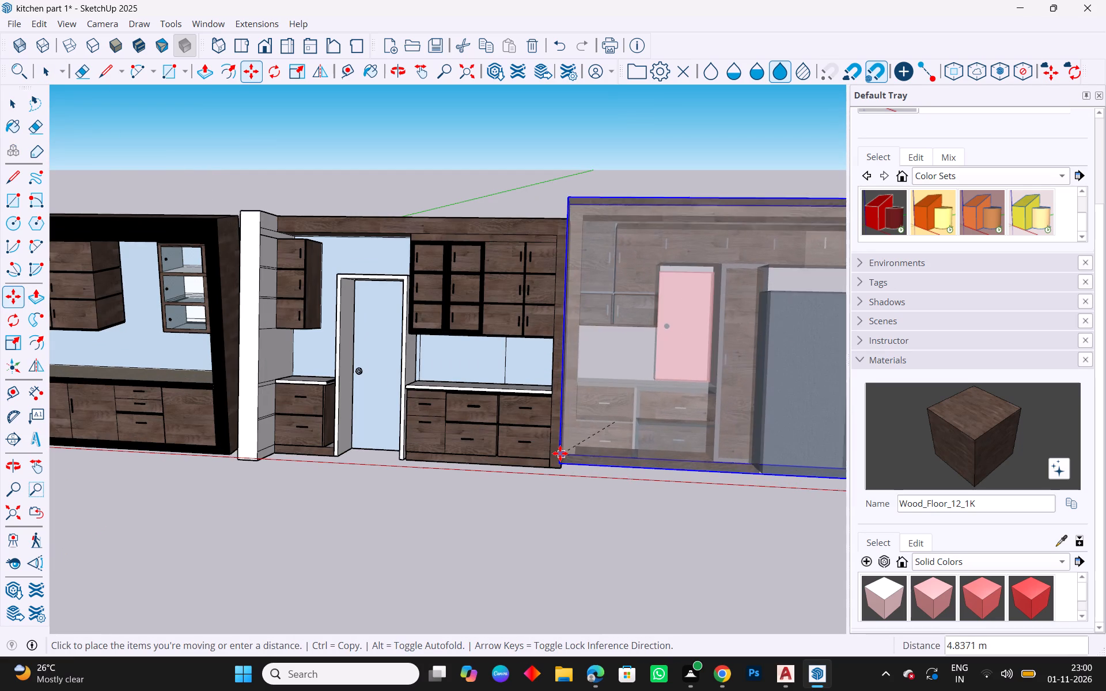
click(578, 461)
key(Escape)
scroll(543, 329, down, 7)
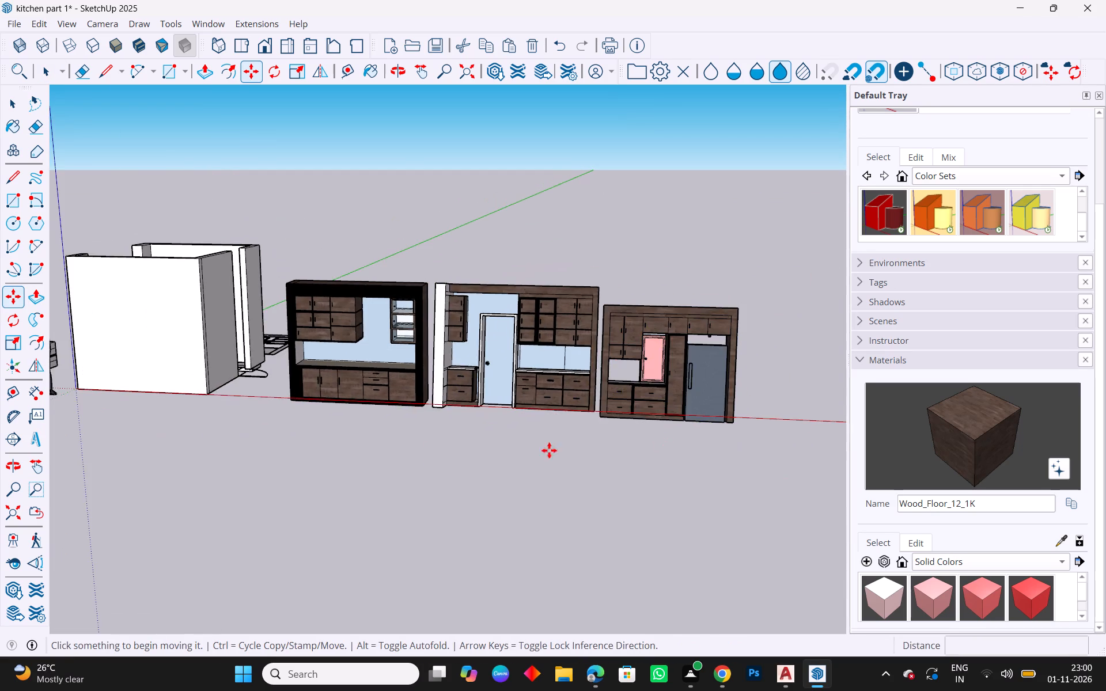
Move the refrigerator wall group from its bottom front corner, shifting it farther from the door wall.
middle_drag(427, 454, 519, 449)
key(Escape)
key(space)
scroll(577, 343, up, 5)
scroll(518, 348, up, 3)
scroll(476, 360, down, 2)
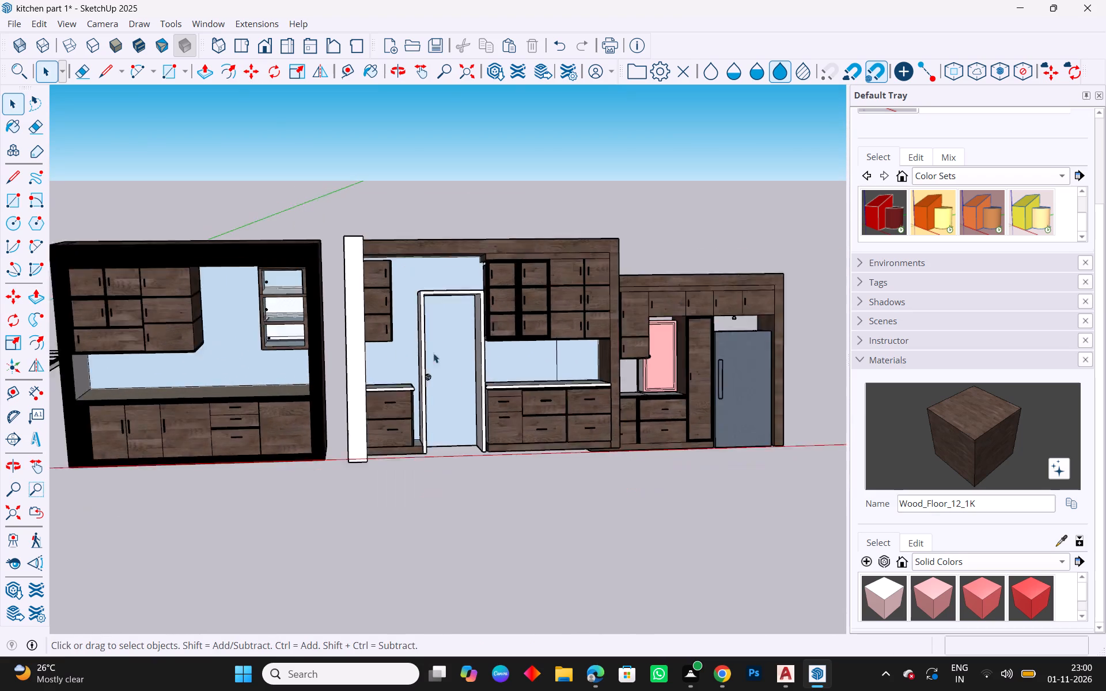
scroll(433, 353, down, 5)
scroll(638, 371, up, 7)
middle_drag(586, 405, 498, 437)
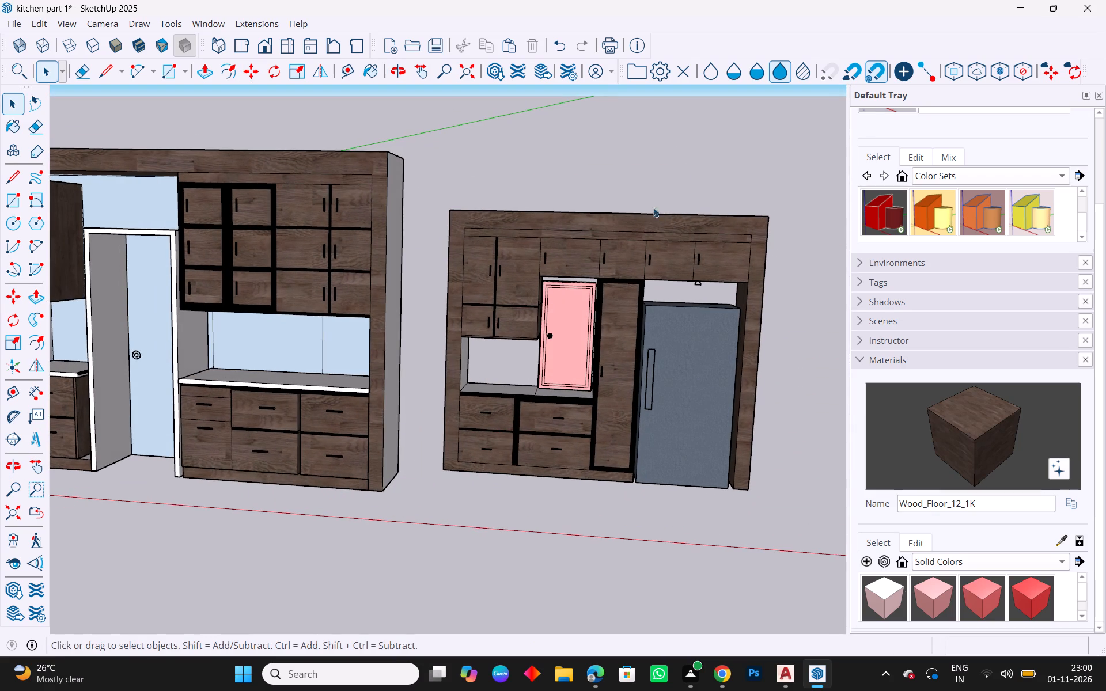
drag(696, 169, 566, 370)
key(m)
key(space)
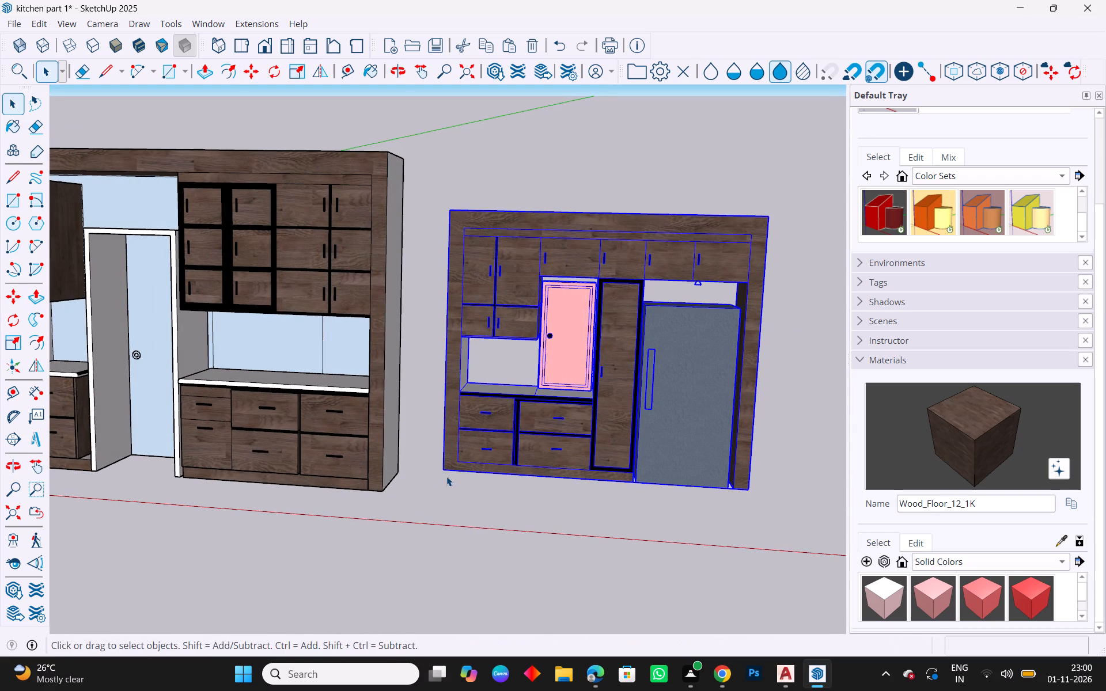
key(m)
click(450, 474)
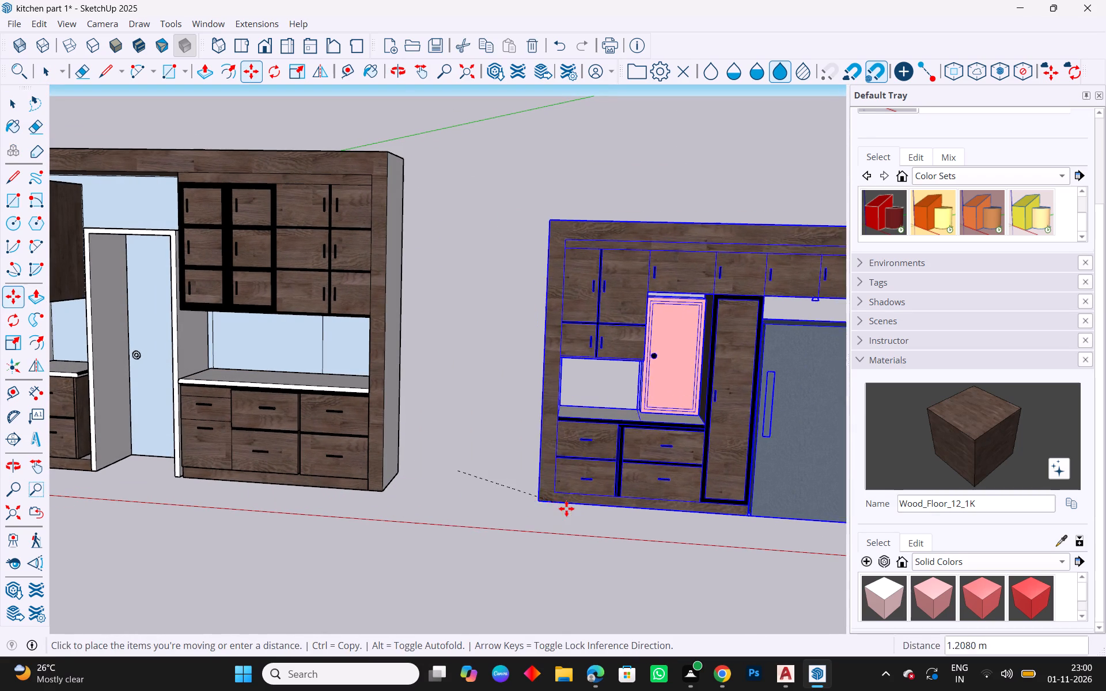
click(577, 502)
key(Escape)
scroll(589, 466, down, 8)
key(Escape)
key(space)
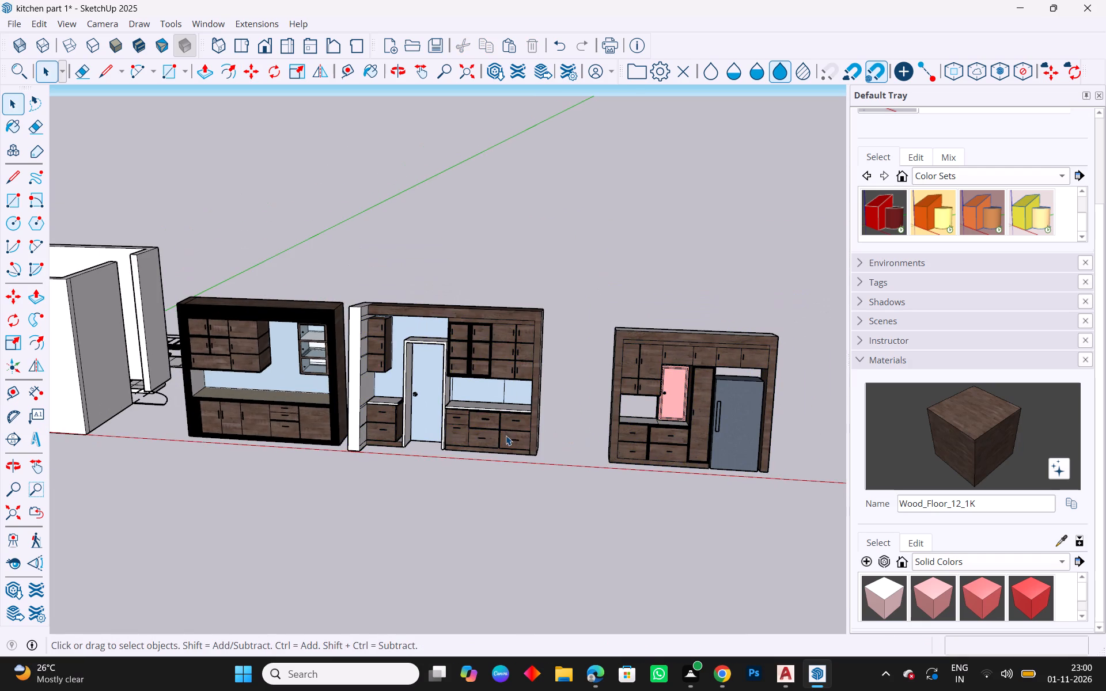
Move the door wall group from its white end panel's bottom corner along the red axis, leaving a gap to the dark-framed counter wall.
click(495, 435)
key(m)
scroll(388, 477, up, 5)
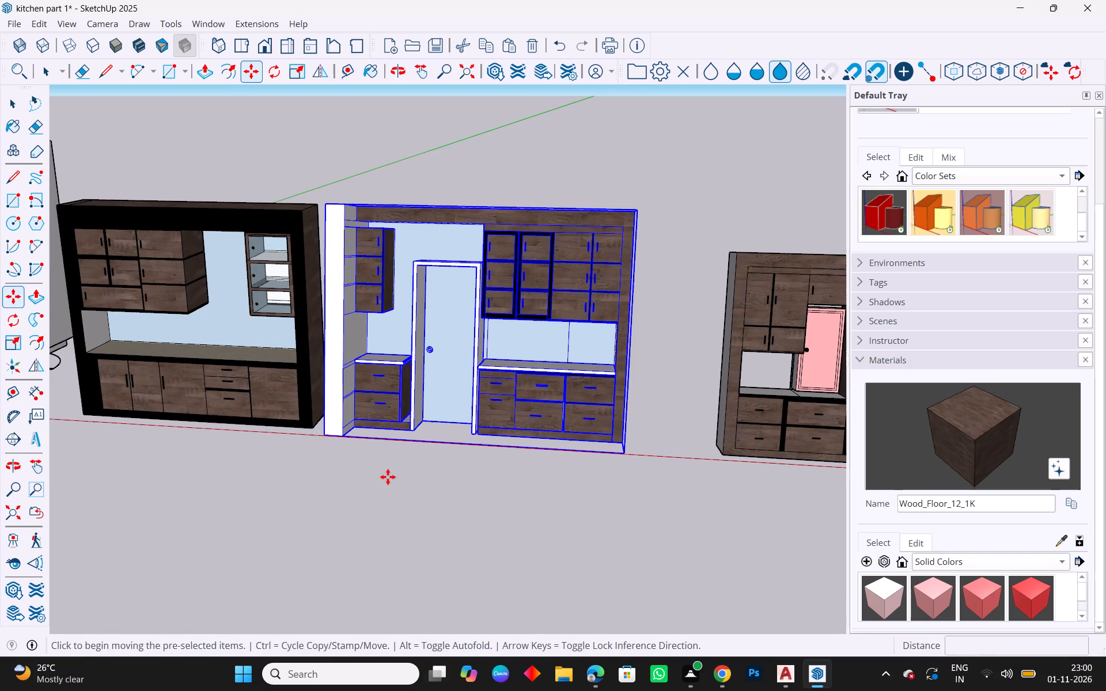
click(324, 435)
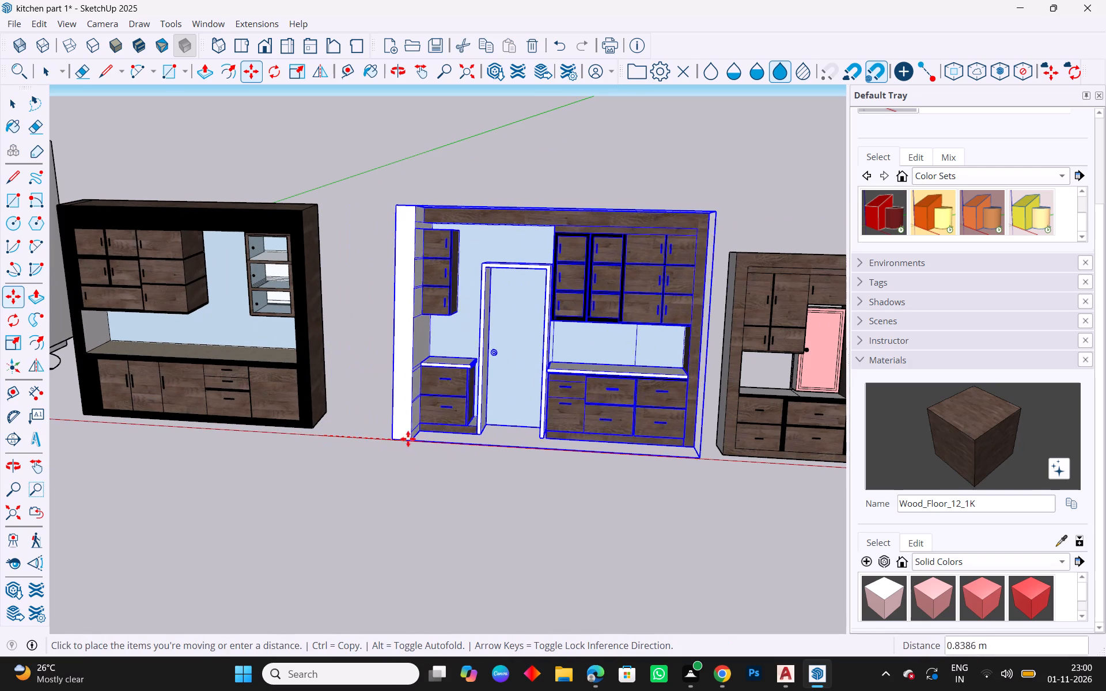
click(374, 437)
key(Escape)
Select the whole dark-framed counter wall, without the neighbouring door wall, and make it a group.
middle_drag(483, 426, 491, 568)
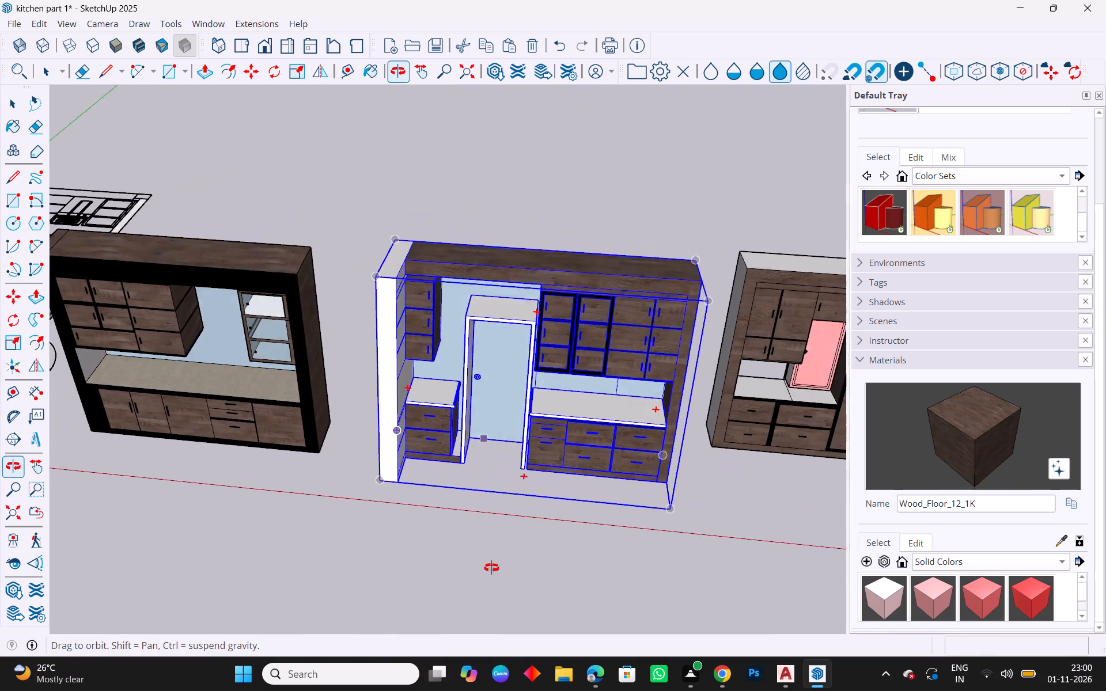
middle_drag(491, 568, 495, 613)
key(Escape)
key(space)
scroll(479, 368, down, 4)
middle_drag(300, 467, 434, 276)
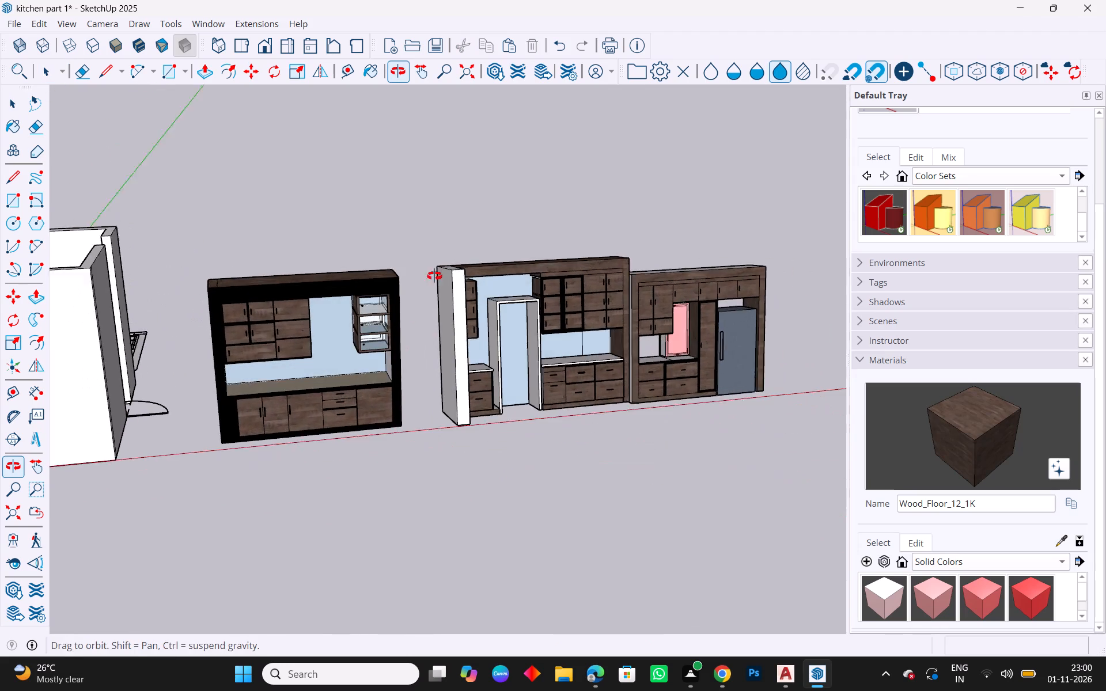
middle_drag(434, 276, 434, 272)
key(Escape)
scroll(288, 422, up, 5)
click(320, 398)
key(Escape)
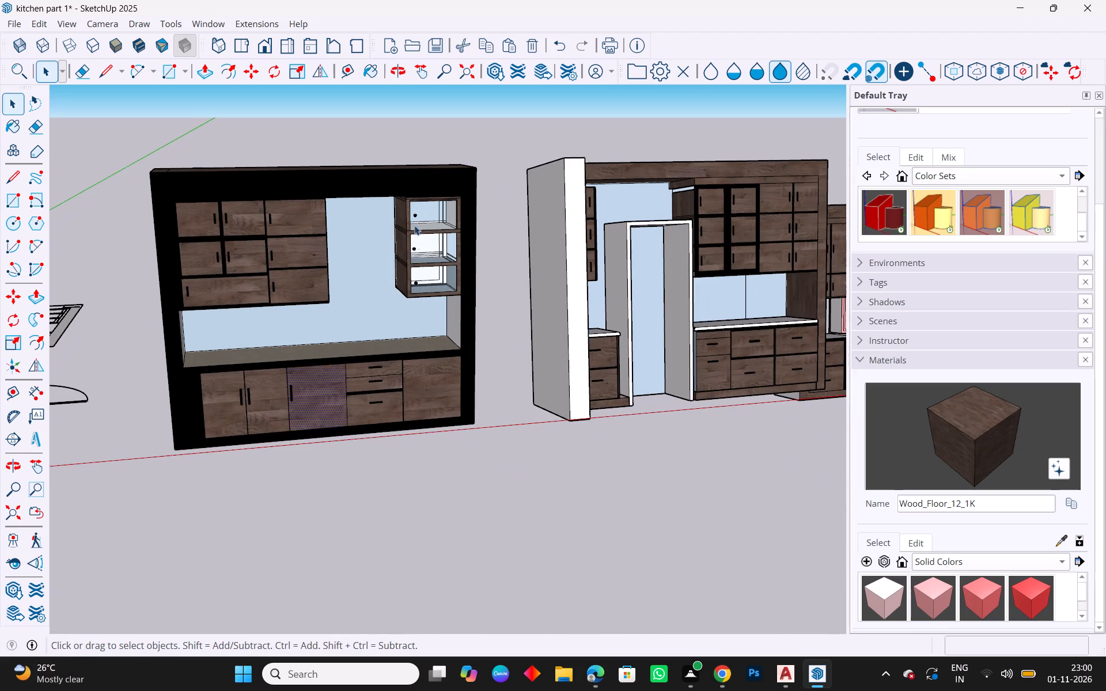
drag(505, 143, 115, 570)
right_click(210, 434)
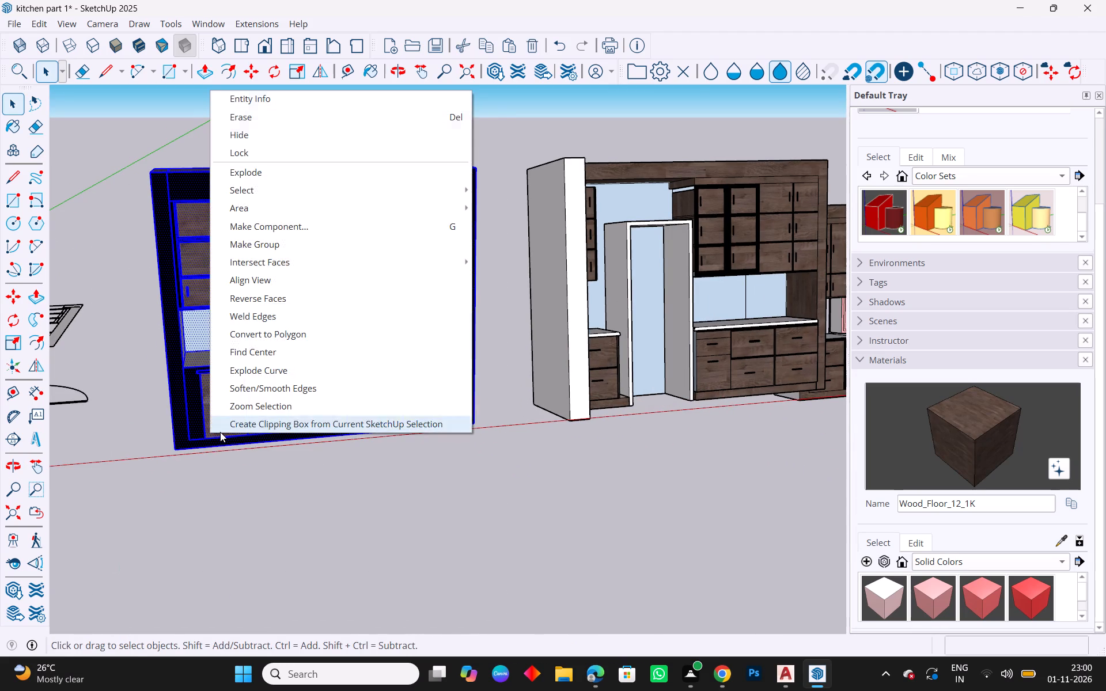
click(282, 251)
Move the dark-framed counter wall group a short distance from its bottom front corner toward the door wall.
key(m)
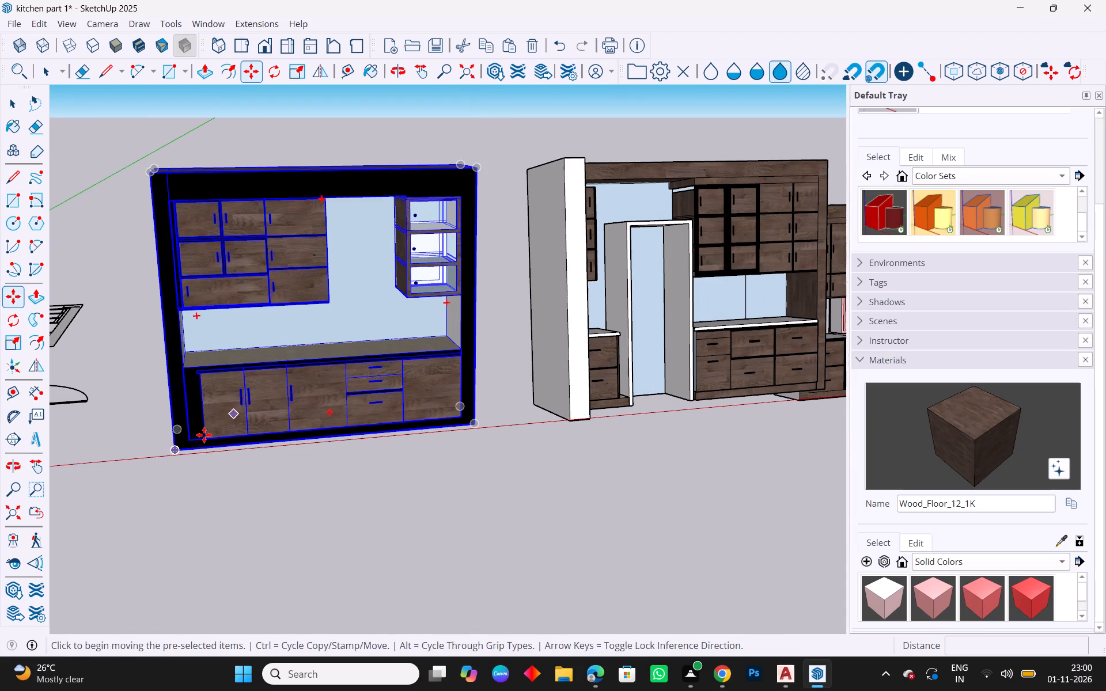
drag(177, 450, 183, 451)
click(199, 449)
key(Escape)
Rotate the door wall group about 9° around the red axis, pivoting on the top front corner of its white end panel.
middle_drag(506, 463, 502, 489)
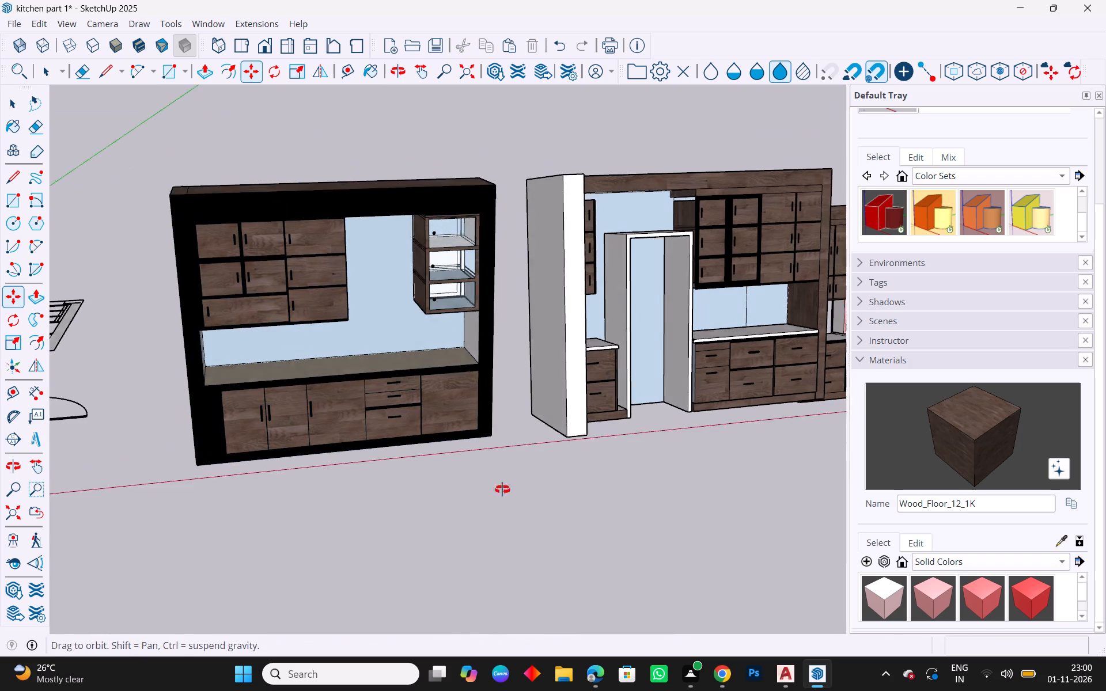
middle_drag(502, 489, 498, 536)
key(Escape)
key(space)
scroll(602, 437, up, 3)
drag(616, 428, 537, 321)
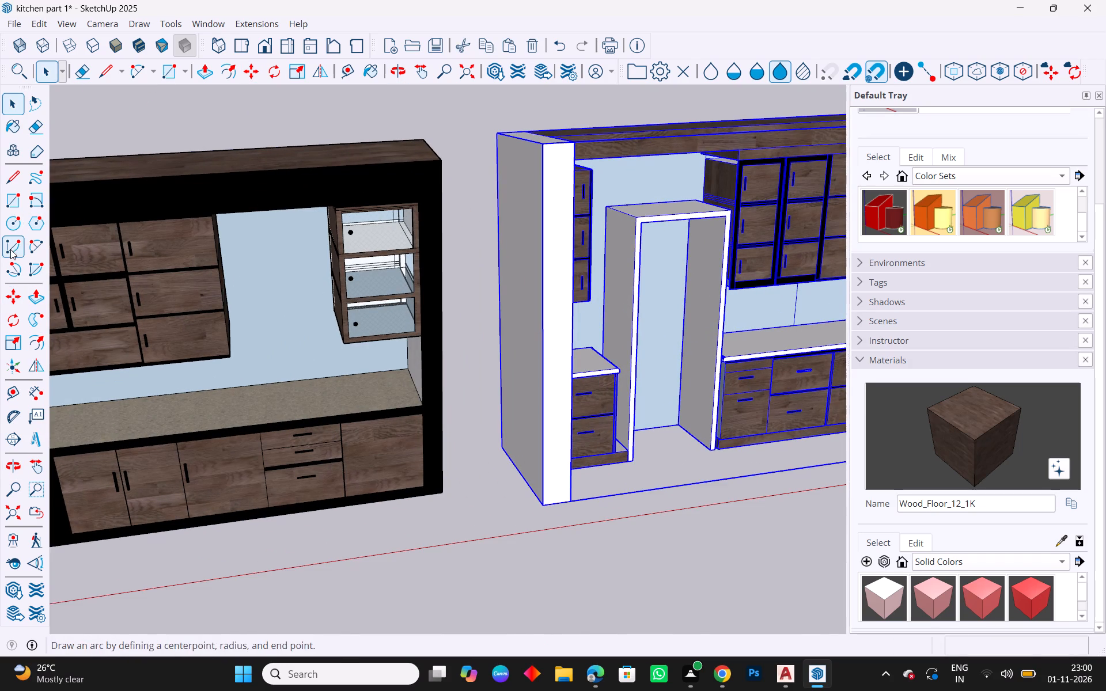
click(12, 323)
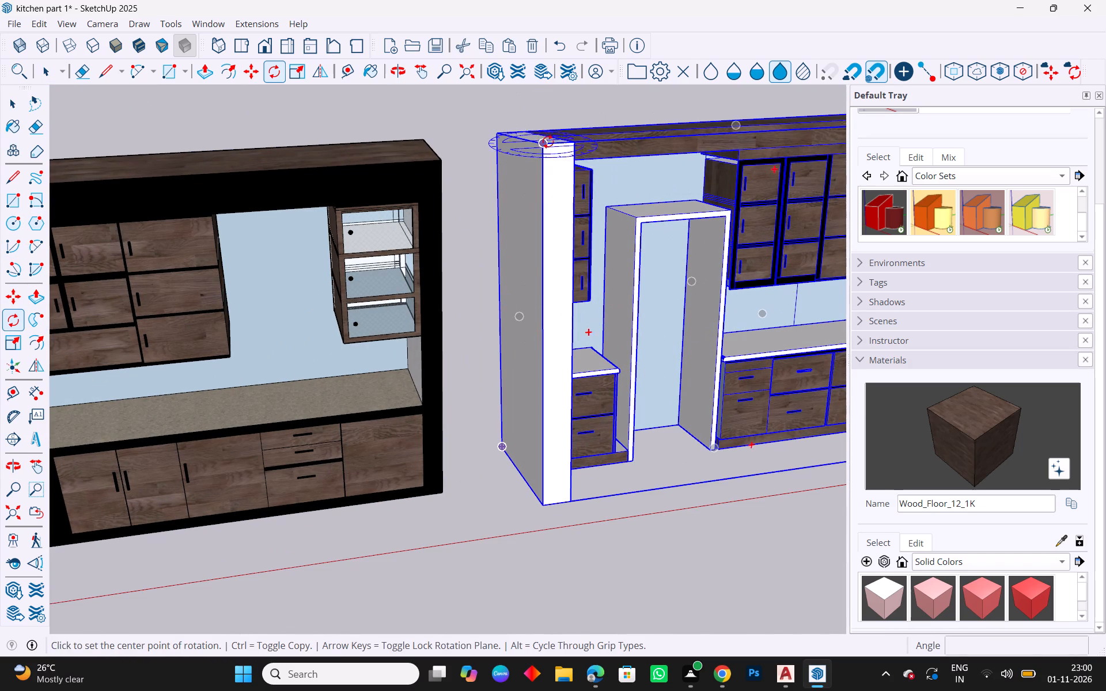
click(547, 142)
click(544, 338)
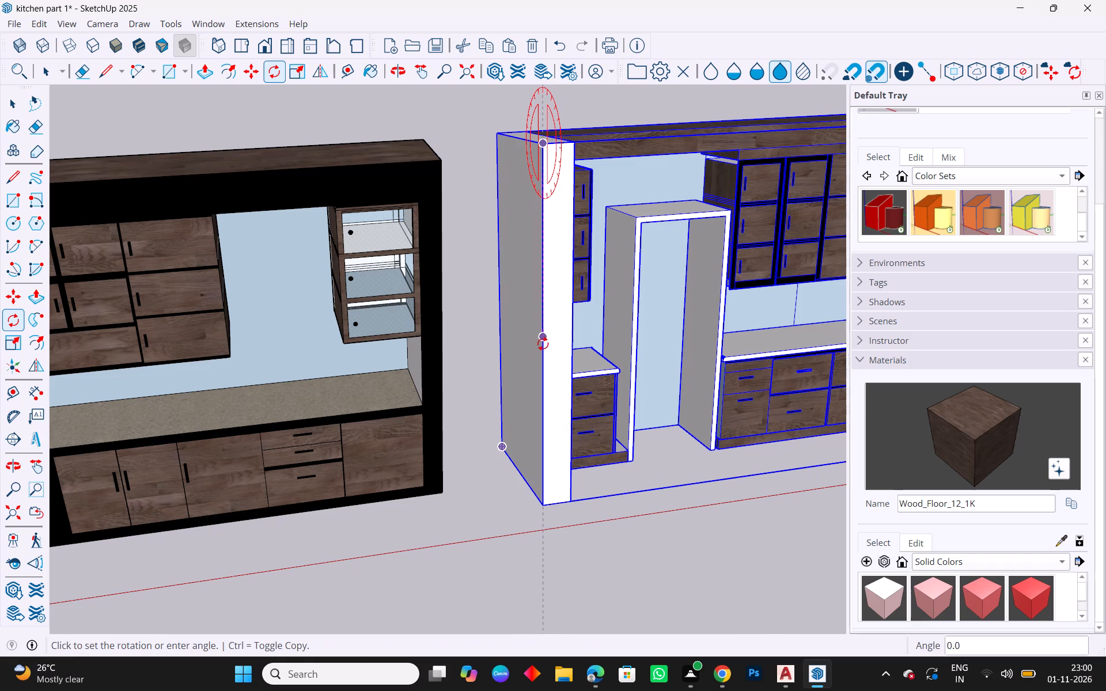
click(537, 365)
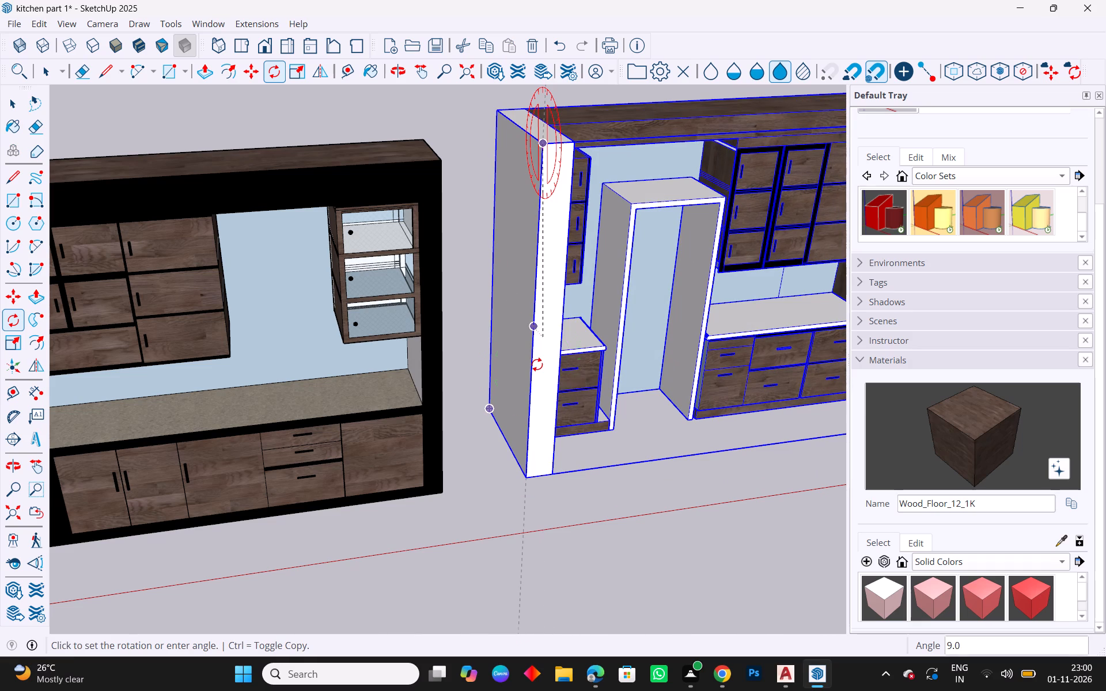
scroll(443, 246, down, 3)
middle_drag(529, 397, 442, 254)
scroll(443, 322, down, 4)
key(Escape)
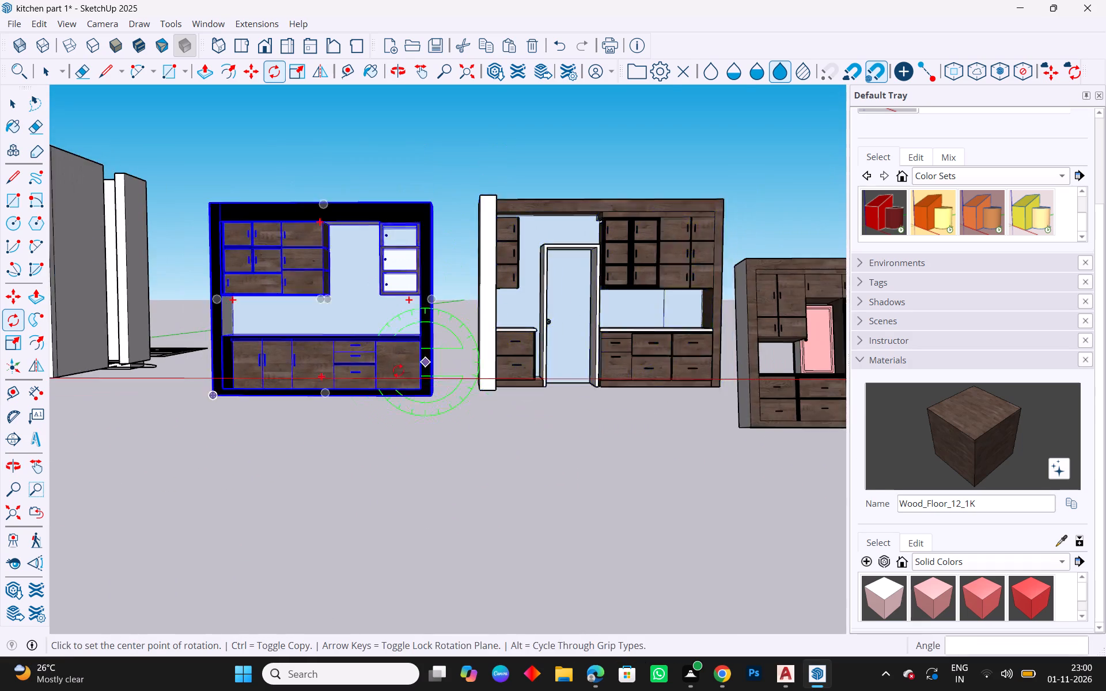
scroll(398, 371, down, 2)
key(space)
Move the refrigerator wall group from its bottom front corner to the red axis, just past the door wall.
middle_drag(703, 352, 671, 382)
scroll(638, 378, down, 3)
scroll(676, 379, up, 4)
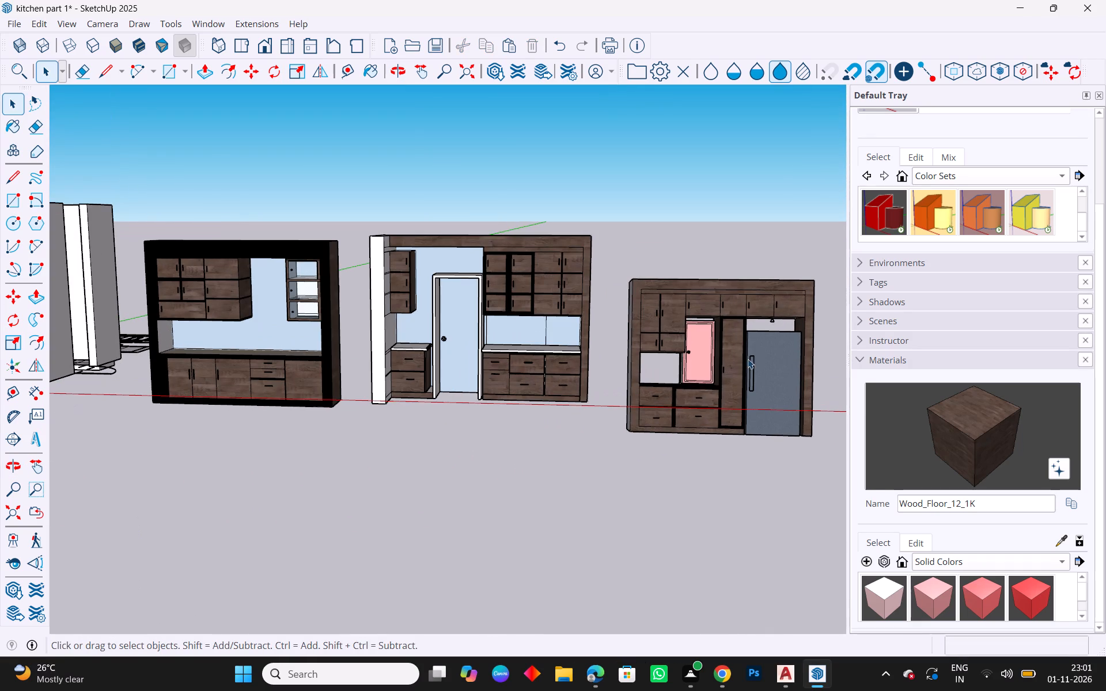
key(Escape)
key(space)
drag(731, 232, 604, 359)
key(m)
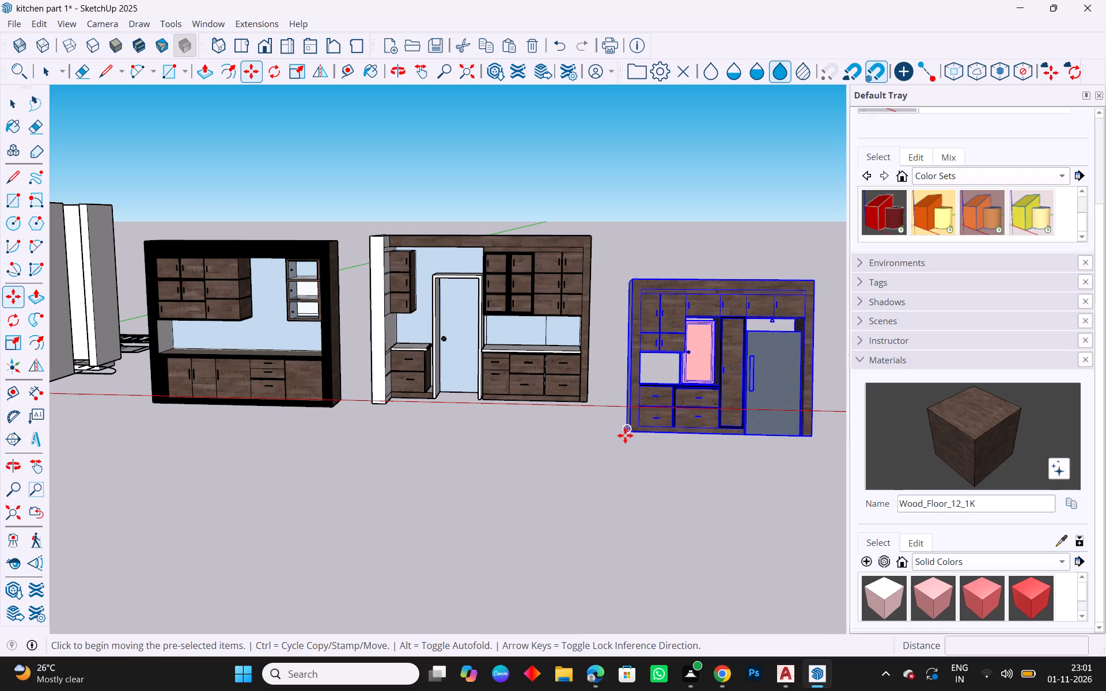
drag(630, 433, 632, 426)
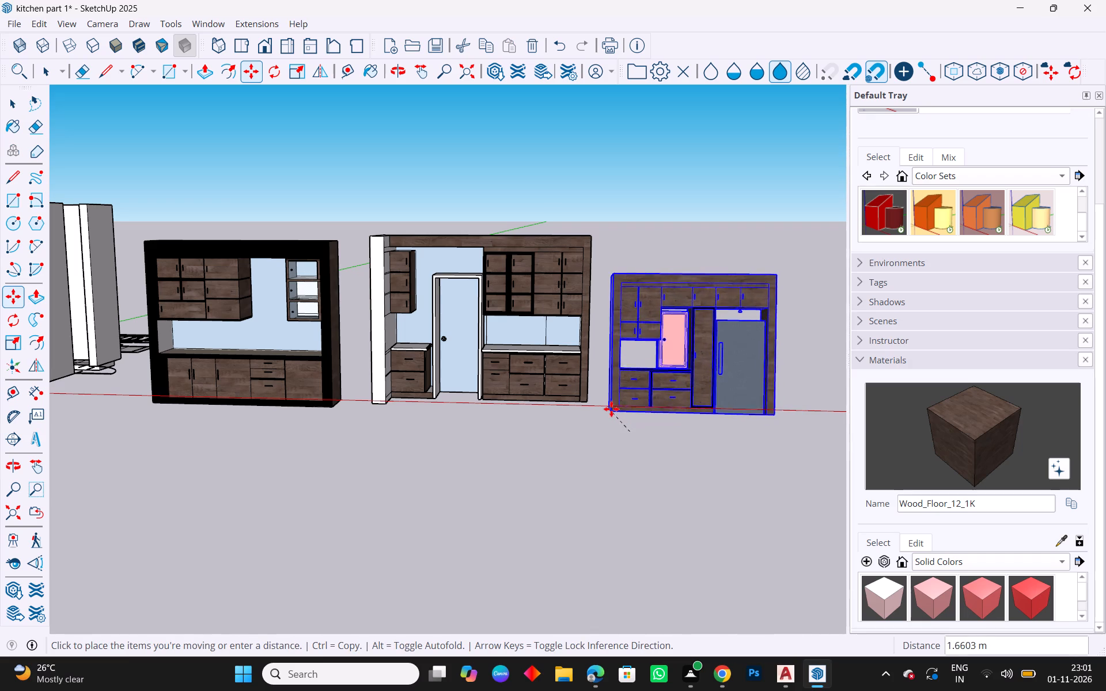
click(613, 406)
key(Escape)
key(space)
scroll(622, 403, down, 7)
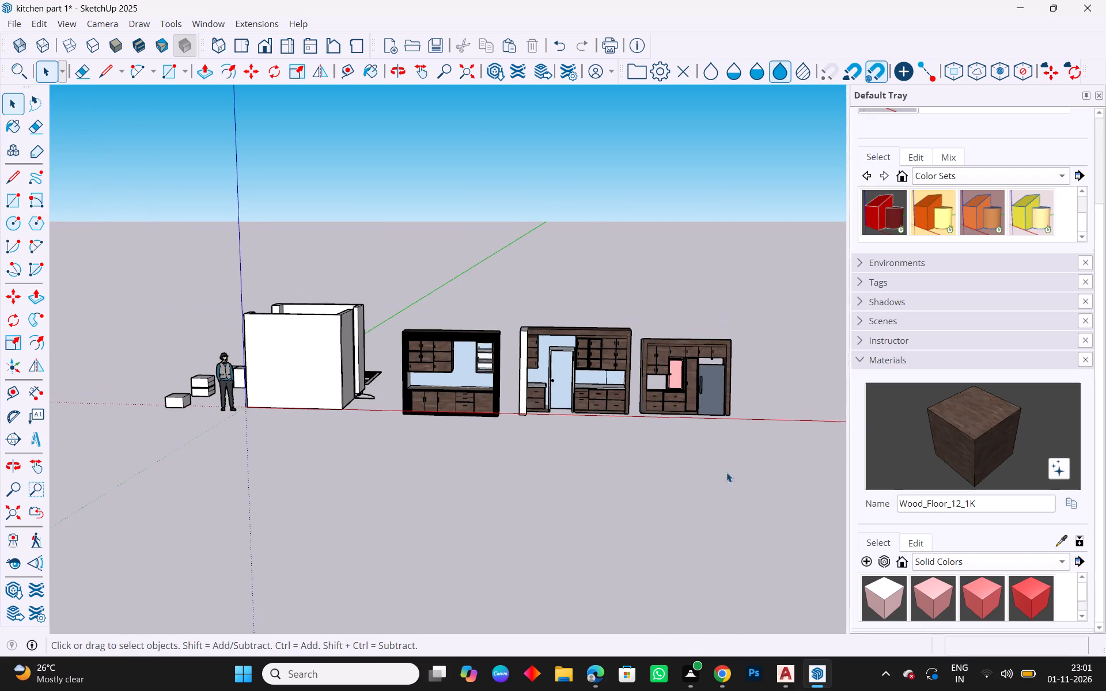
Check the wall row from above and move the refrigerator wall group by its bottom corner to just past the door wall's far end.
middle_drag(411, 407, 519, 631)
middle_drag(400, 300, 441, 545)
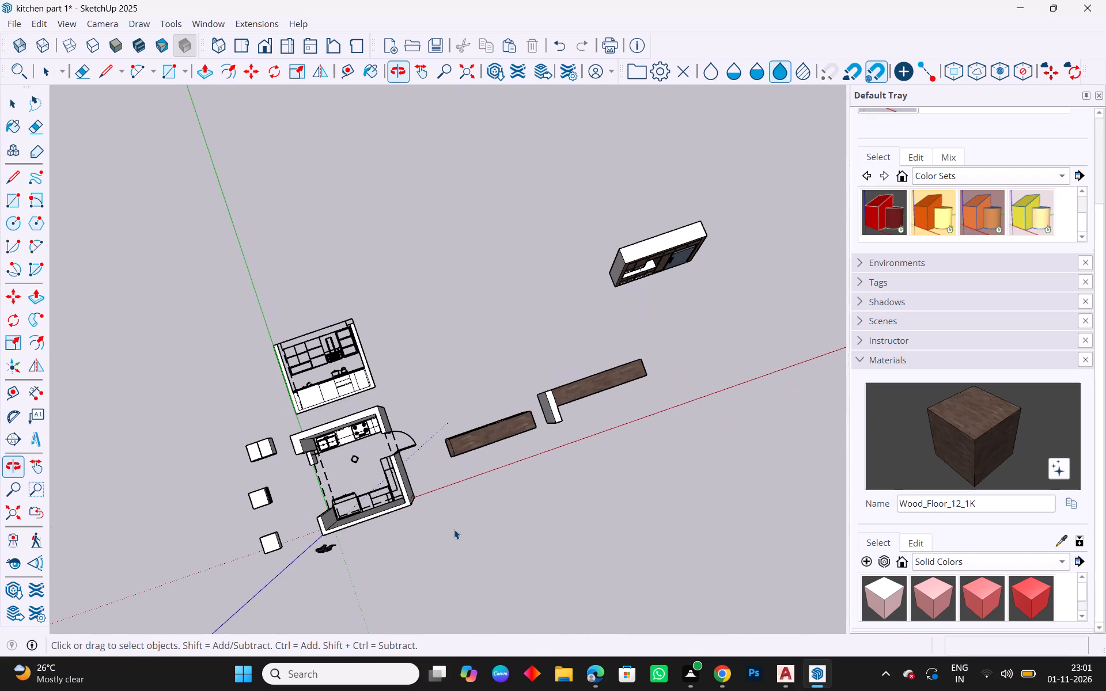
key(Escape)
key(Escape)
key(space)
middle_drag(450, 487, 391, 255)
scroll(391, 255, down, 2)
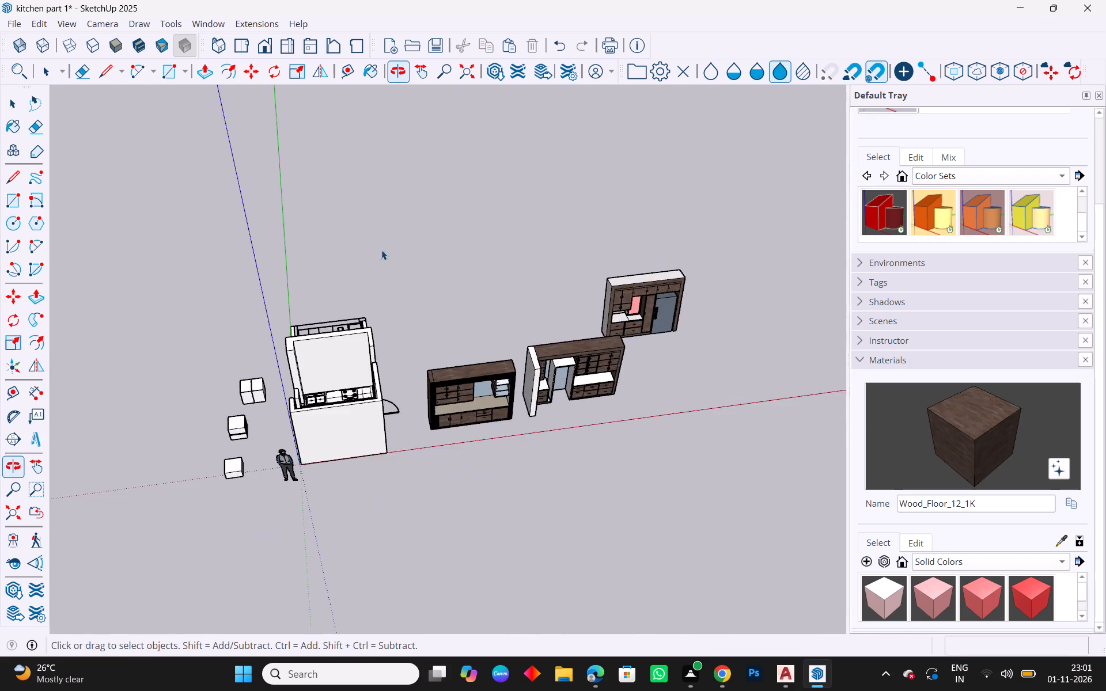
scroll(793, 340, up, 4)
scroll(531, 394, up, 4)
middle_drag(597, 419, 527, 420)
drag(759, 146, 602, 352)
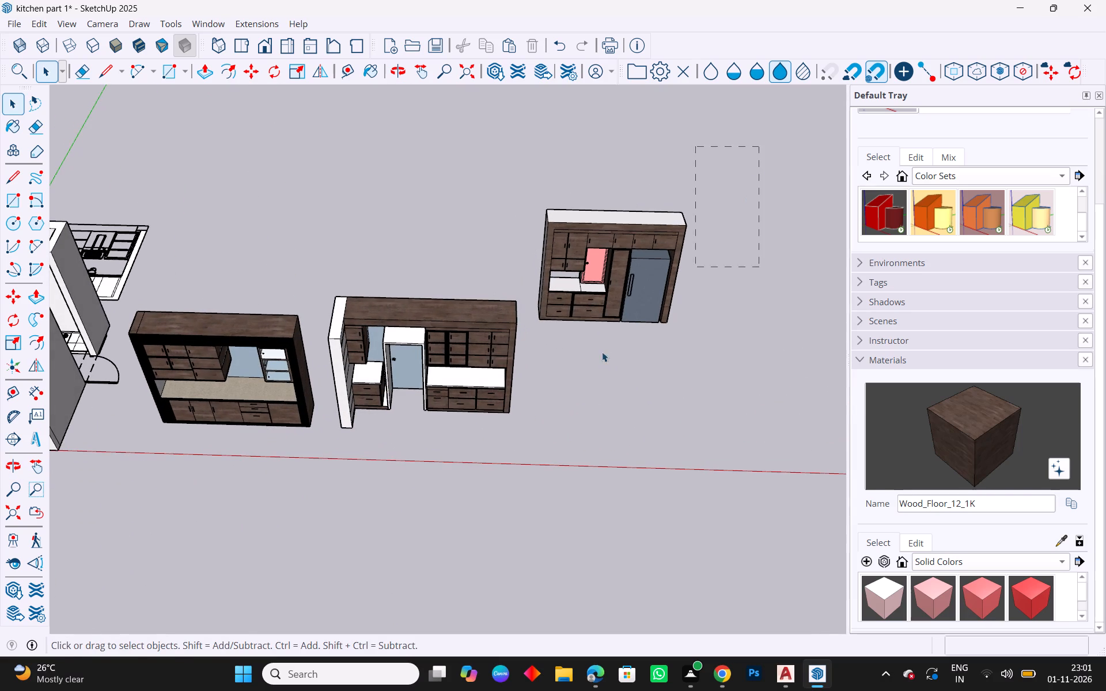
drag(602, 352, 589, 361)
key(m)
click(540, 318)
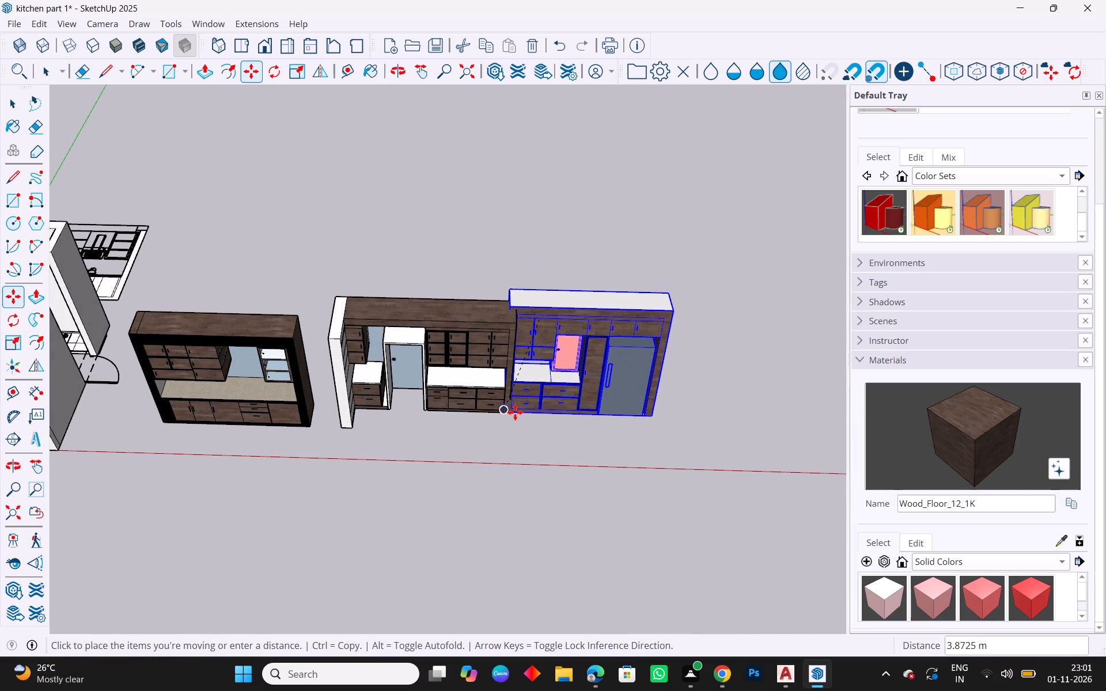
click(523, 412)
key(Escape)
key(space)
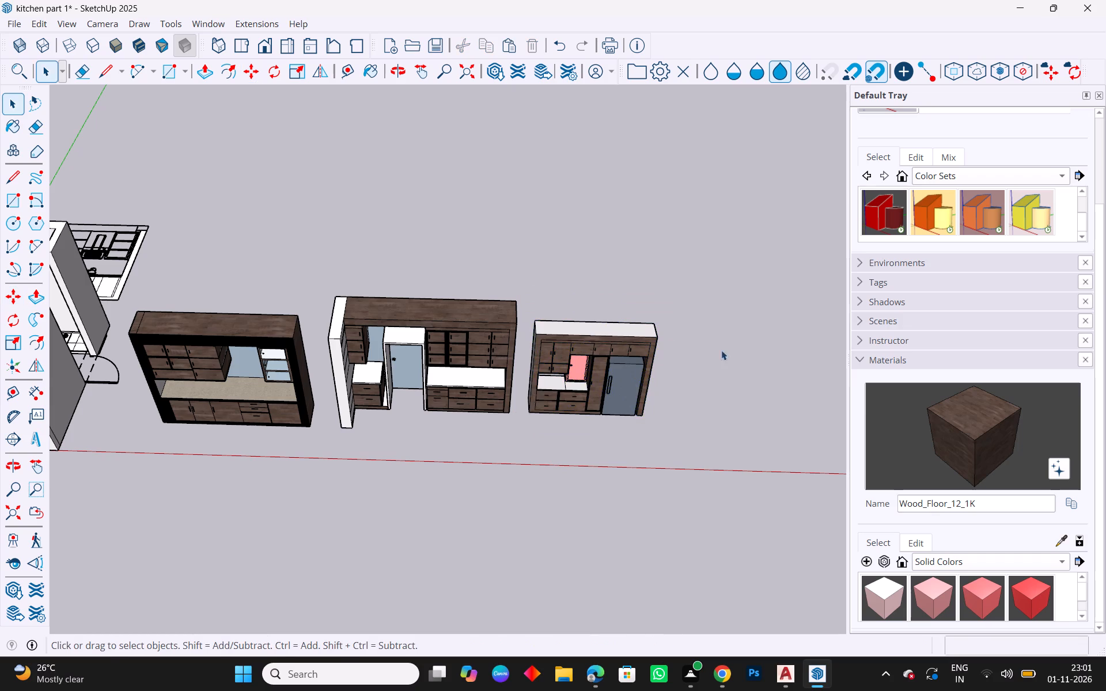
Move the refrigerator wall group by its bottom front corner level with the door wall's base, leaving a small gap between them.
scroll(707, 386, up, 4)
middle_drag(641, 476, 631, 313)
scroll(615, 328, down, 1)
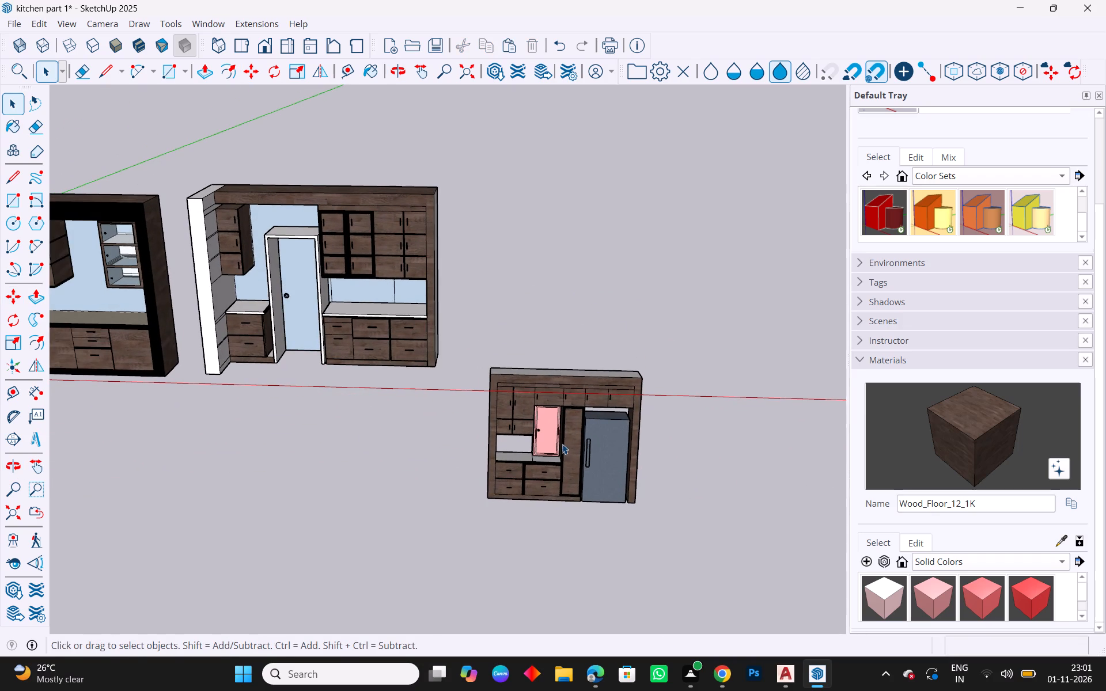
click(561, 448)
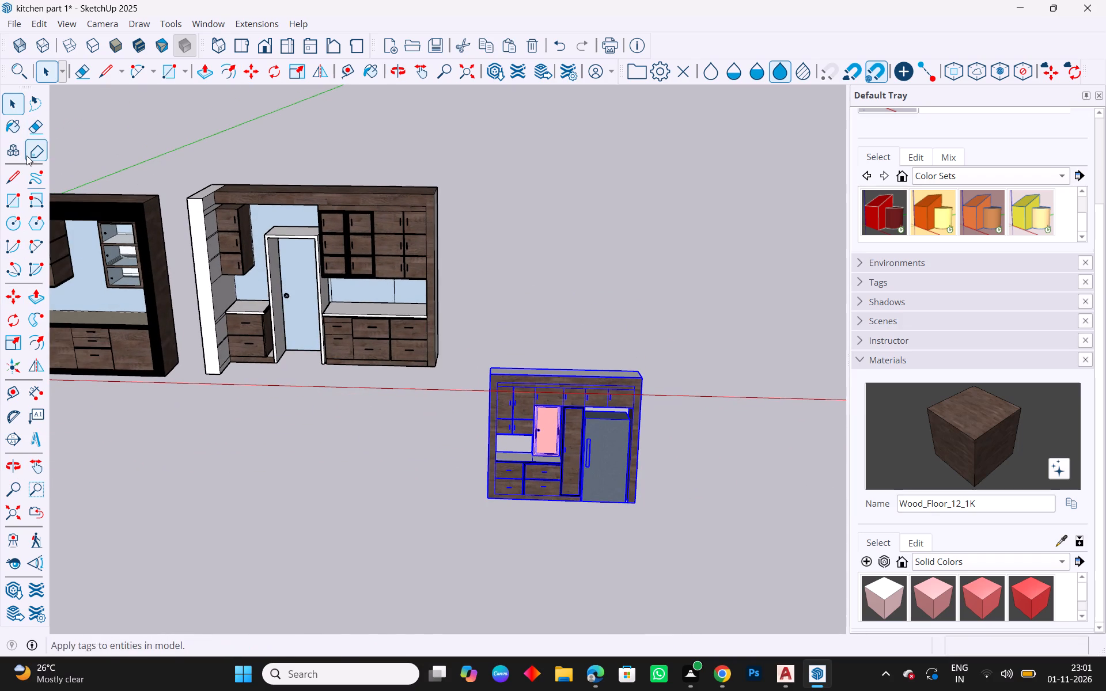
click(13, 291)
drag(484, 503, 484, 496)
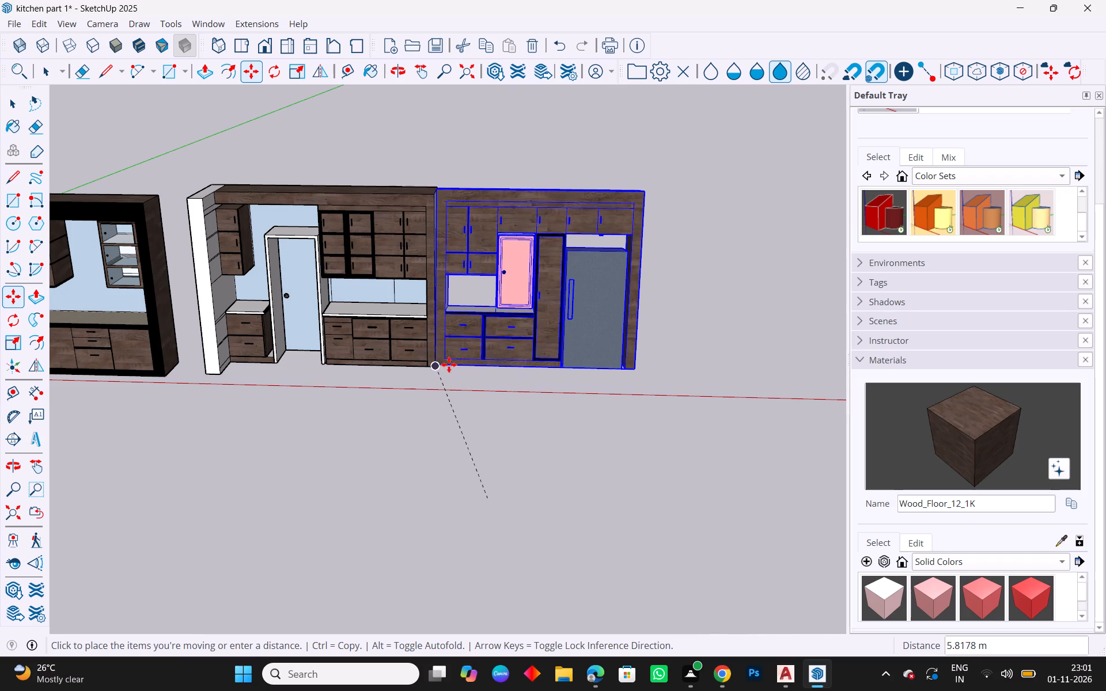
click(458, 365)
middle_drag(622, 317, 660, 219)
key(Escape)
key(space)
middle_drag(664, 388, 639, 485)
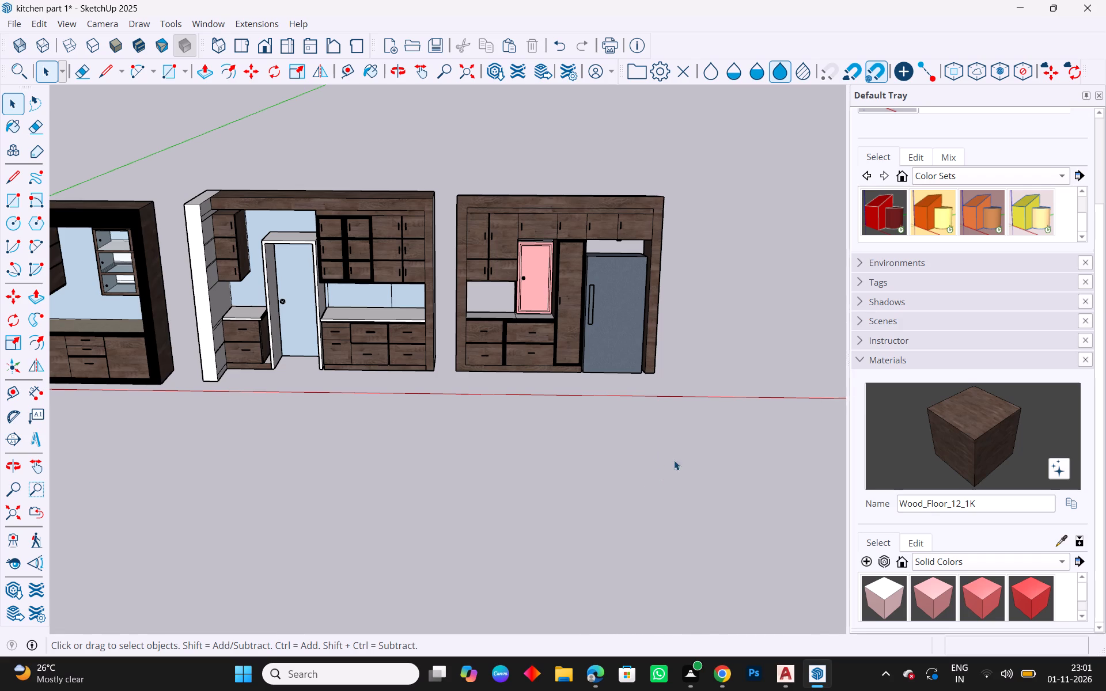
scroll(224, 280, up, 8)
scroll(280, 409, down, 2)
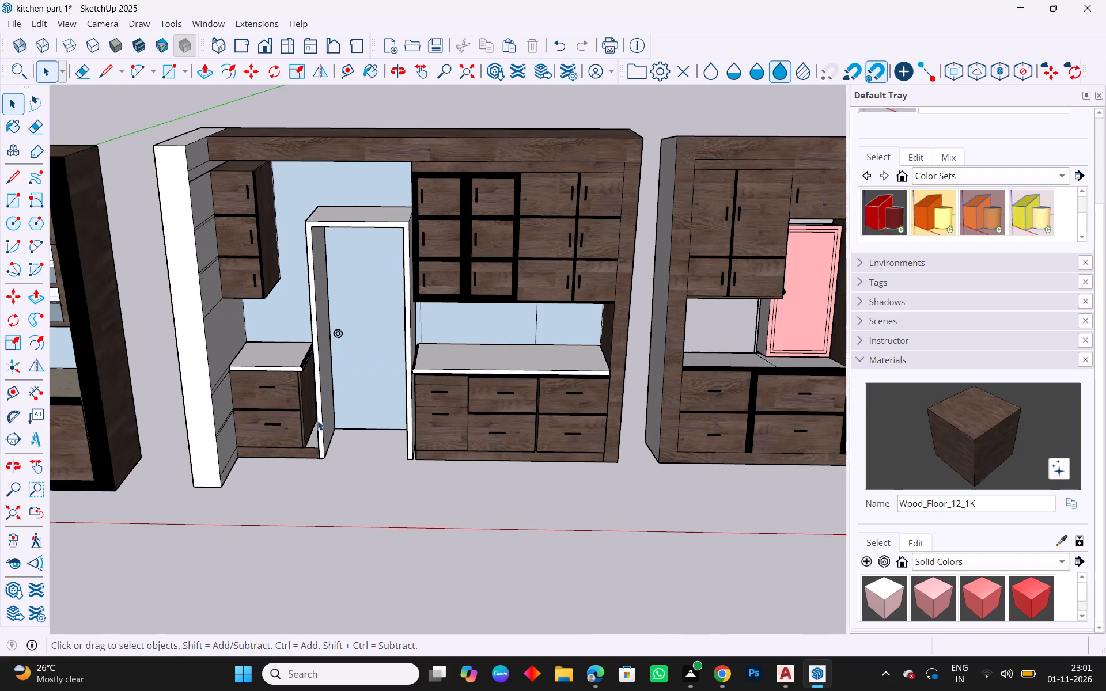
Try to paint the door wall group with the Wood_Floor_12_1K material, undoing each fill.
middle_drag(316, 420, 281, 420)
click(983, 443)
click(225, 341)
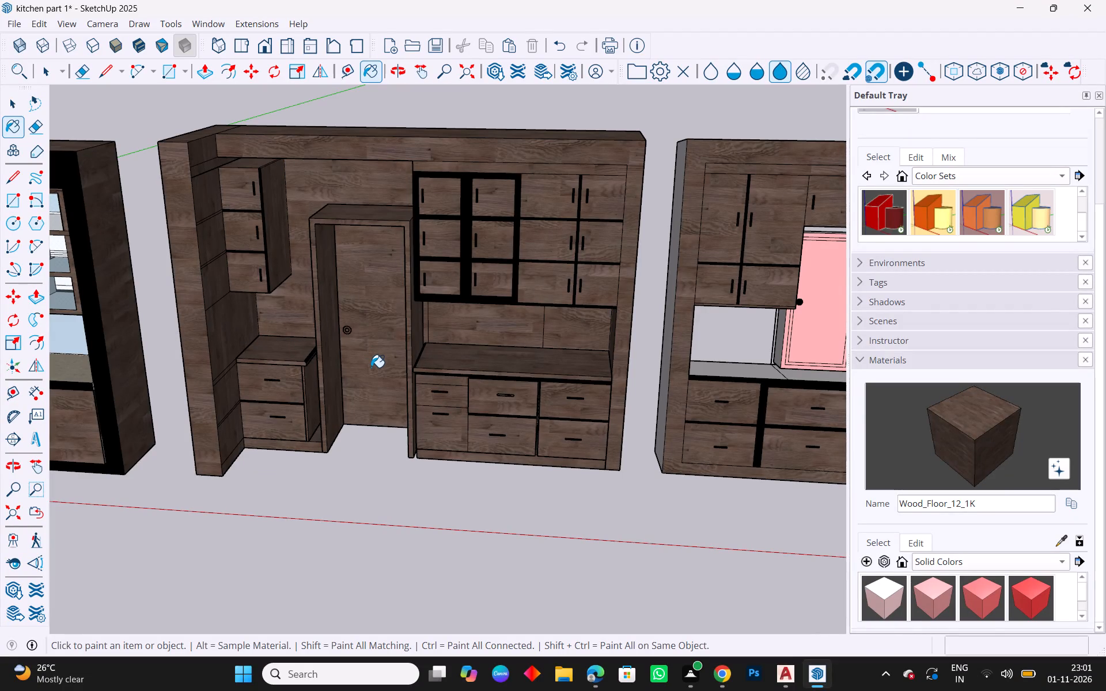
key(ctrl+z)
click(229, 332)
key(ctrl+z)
Examine the row of cabinet walls from the front and from above, comparing how the door and refrigerator walls stand.
middle_drag(349, 417, 520, 422)
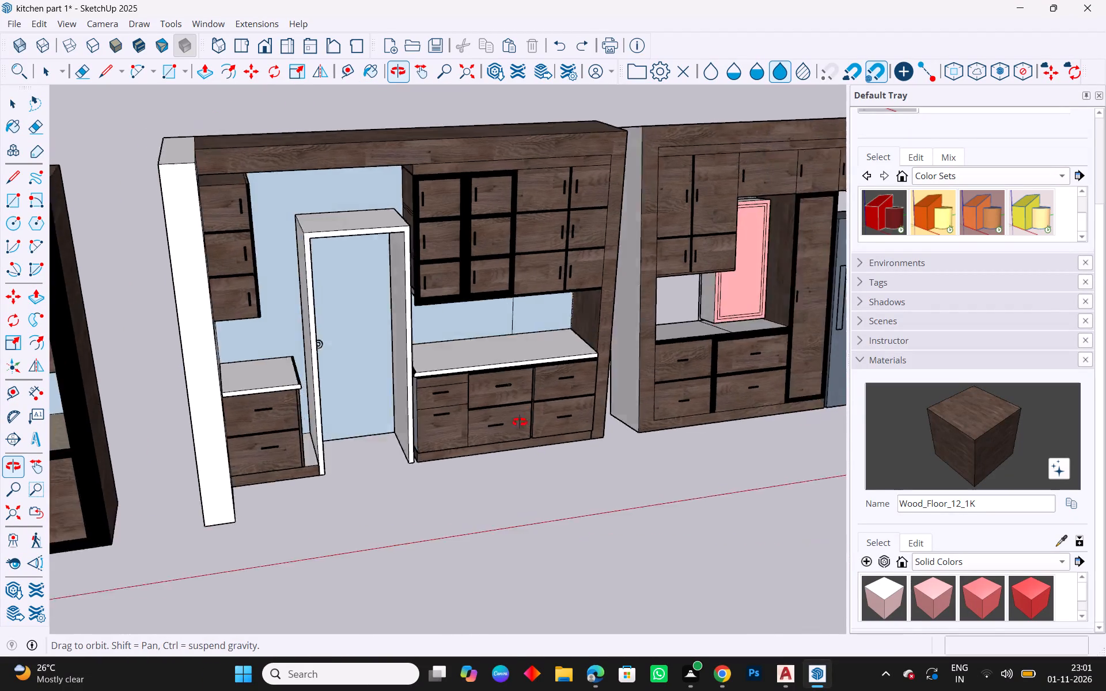
middle_drag(520, 422, 434, 306)
key(Escape)
key(space)
click(461, 330)
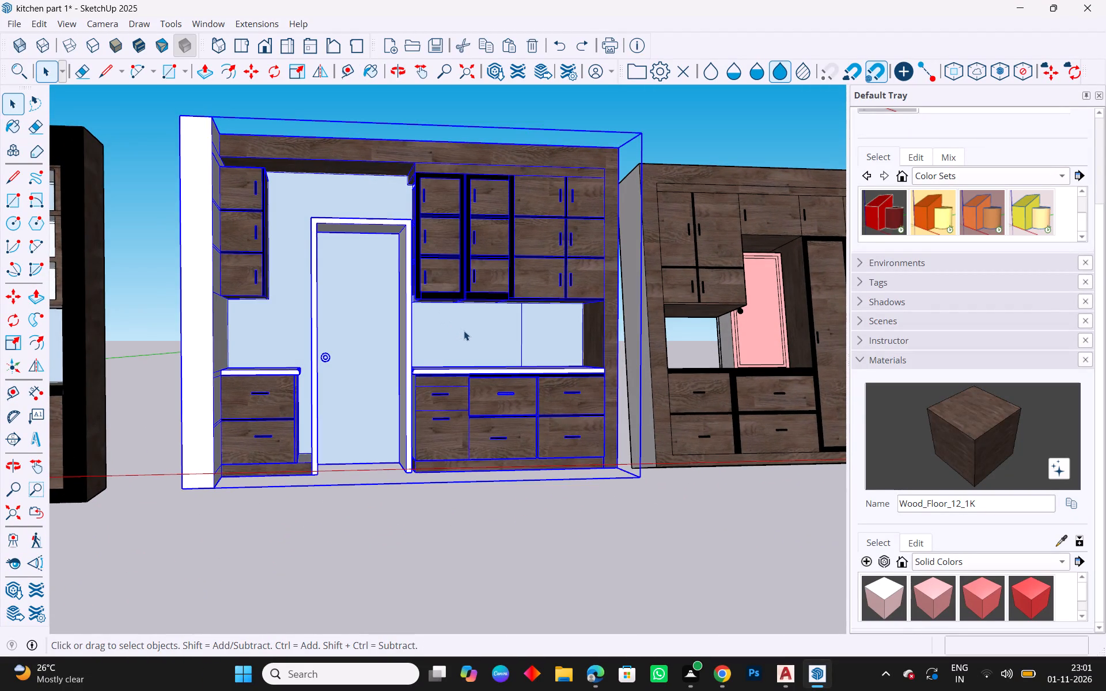
key(Escape)
scroll(435, 416, down, 6)
click(587, 491)
middle_drag(584, 482, 423, 510)
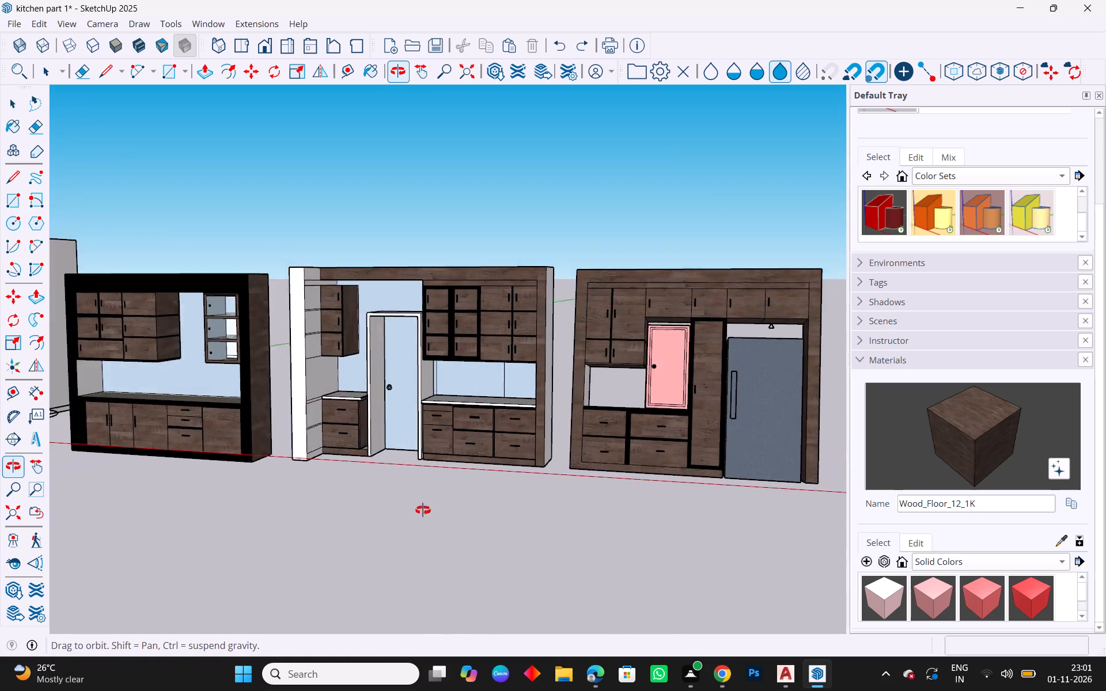
middle_drag(423, 510, 413, 568)
middle_drag(688, 362, 617, 445)
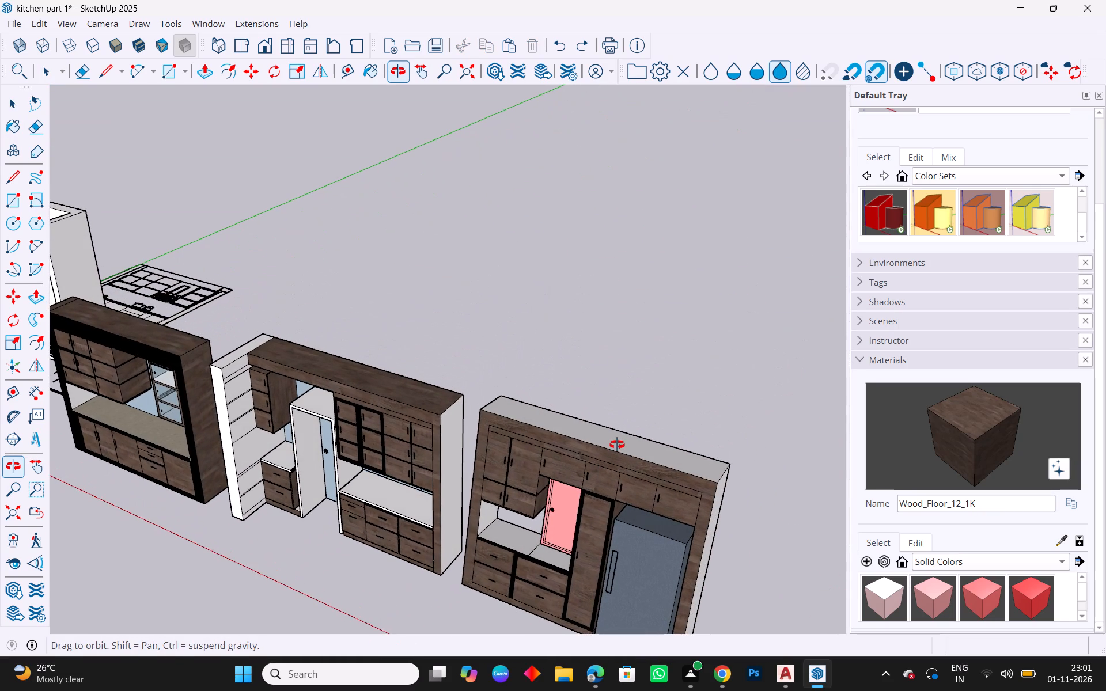
middle_drag(617, 445, 699, 399)
Rotate the refrigerator wall group about 21.5° around the red axis, pivoting on the middle of its end facing the door wall.
click(641, 379)
middle_drag(669, 457, 808, 439)
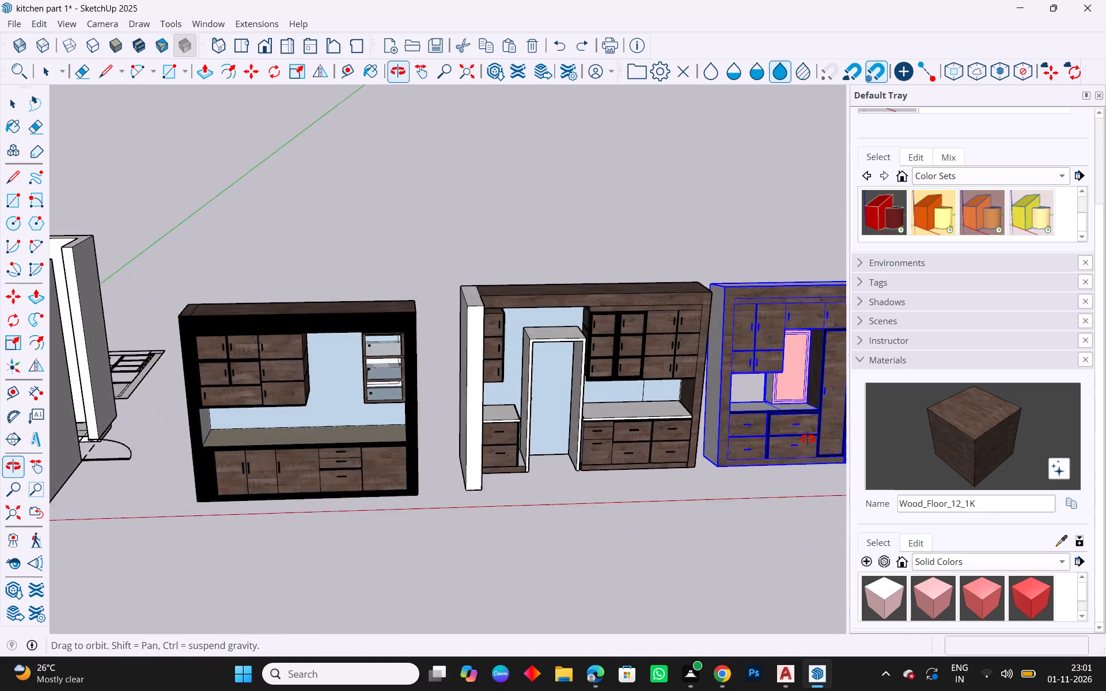
middle_drag(808, 439, 733, 427)
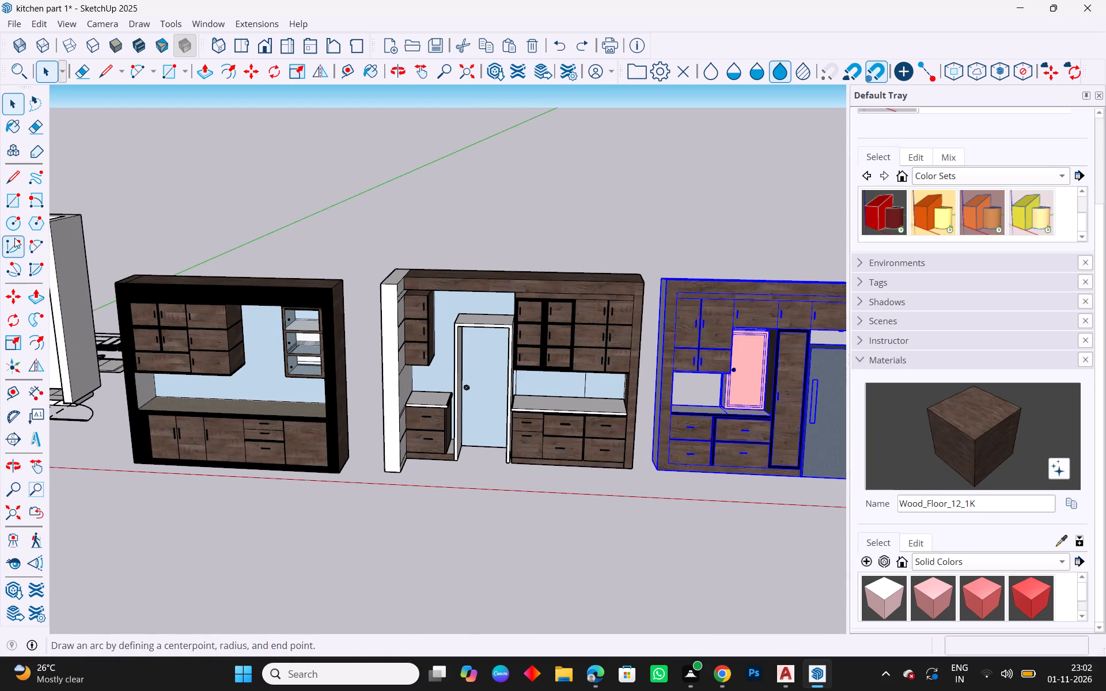
click(16, 317)
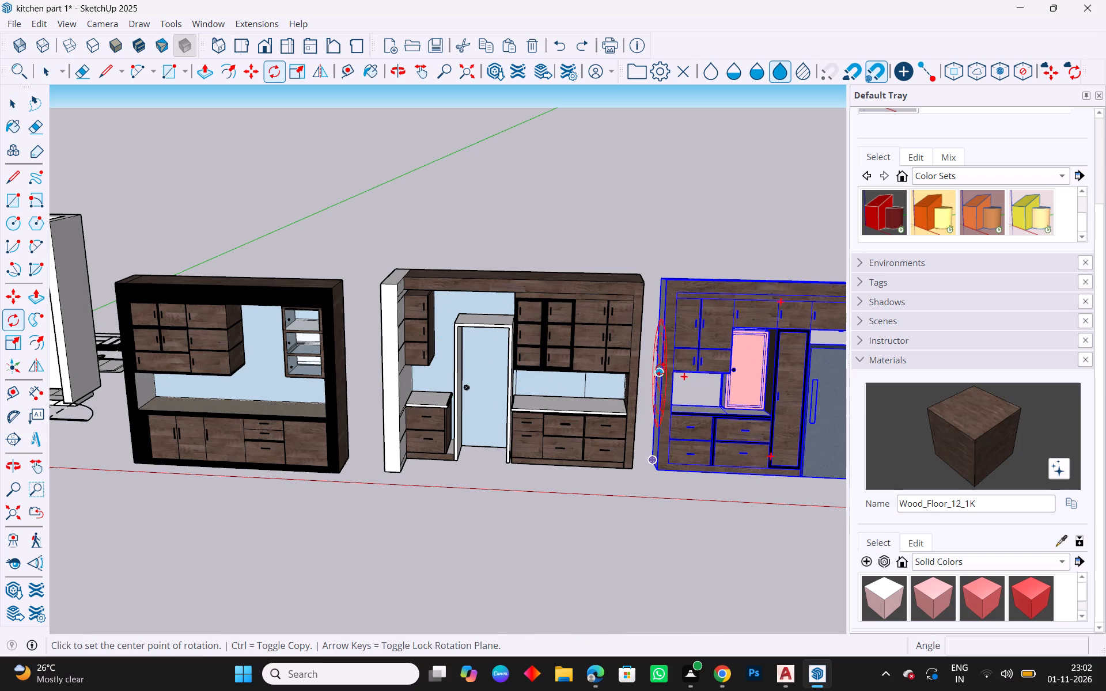
click(660, 371)
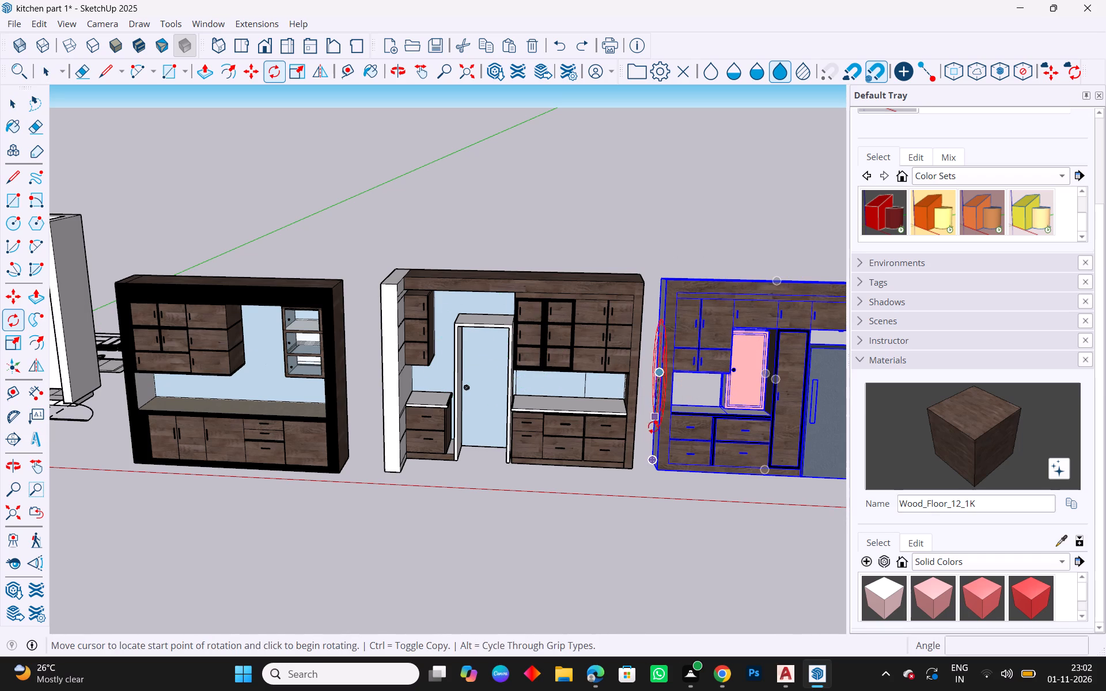
click(657, 469)
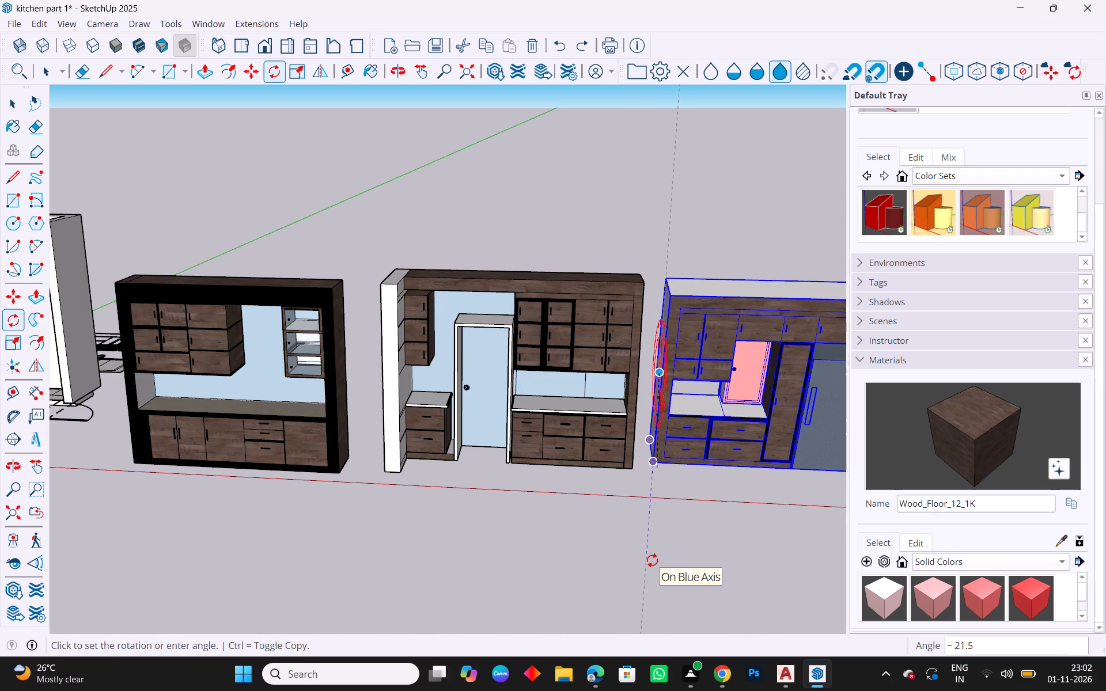
click(652, 560)
middle_drag(654, 466, 569, 332)
key(Escape)
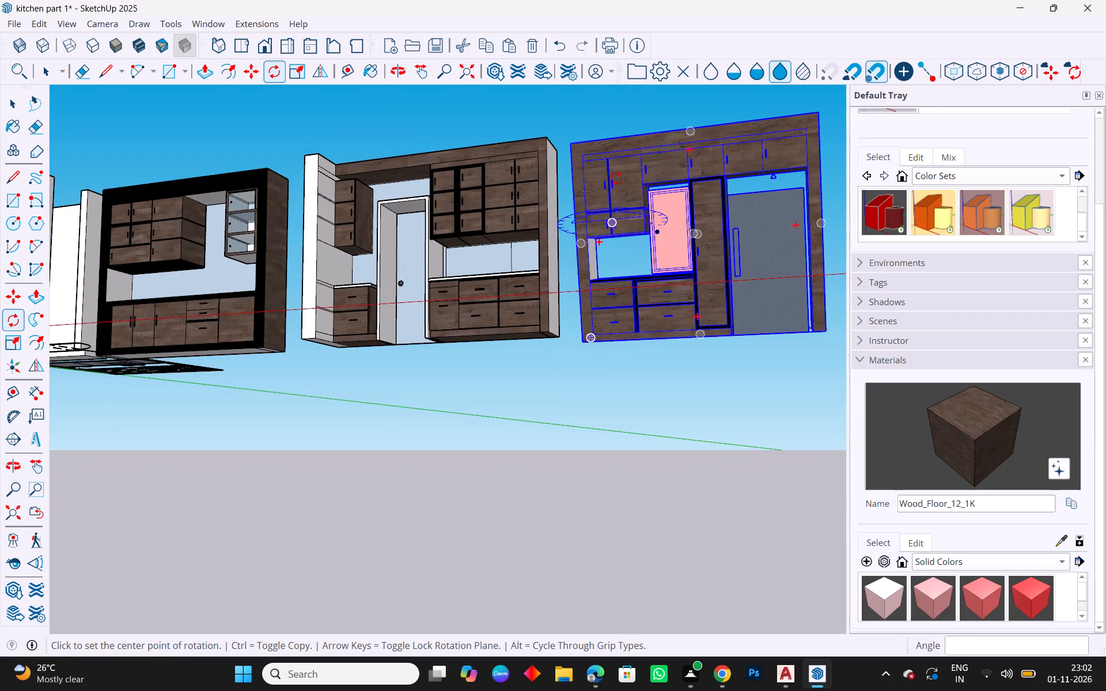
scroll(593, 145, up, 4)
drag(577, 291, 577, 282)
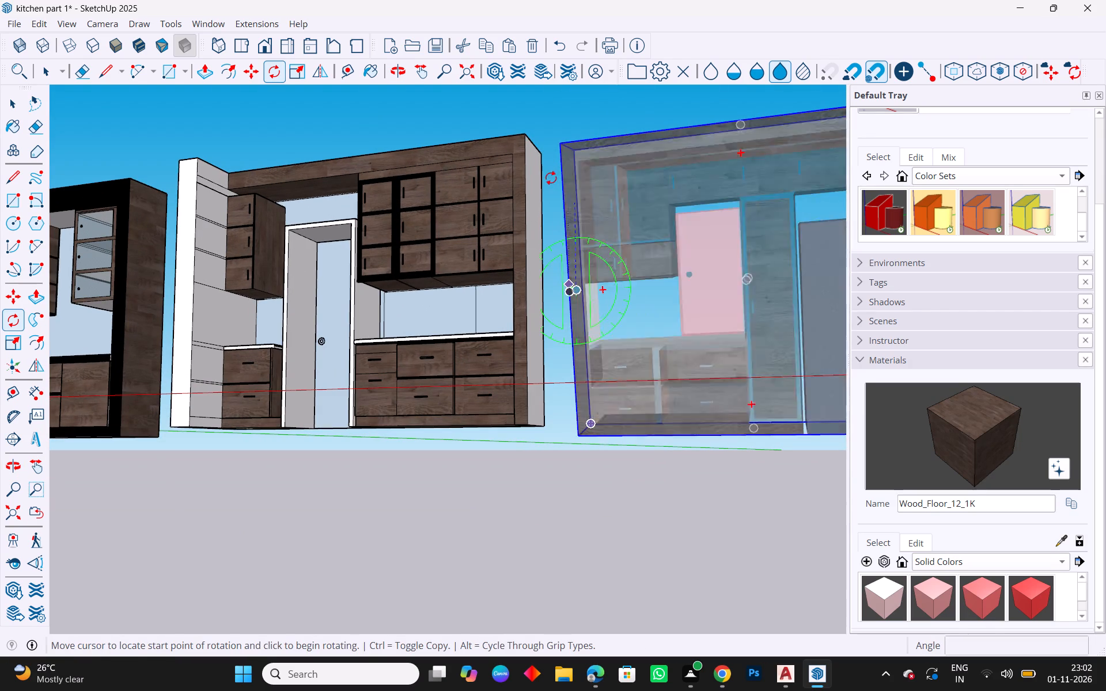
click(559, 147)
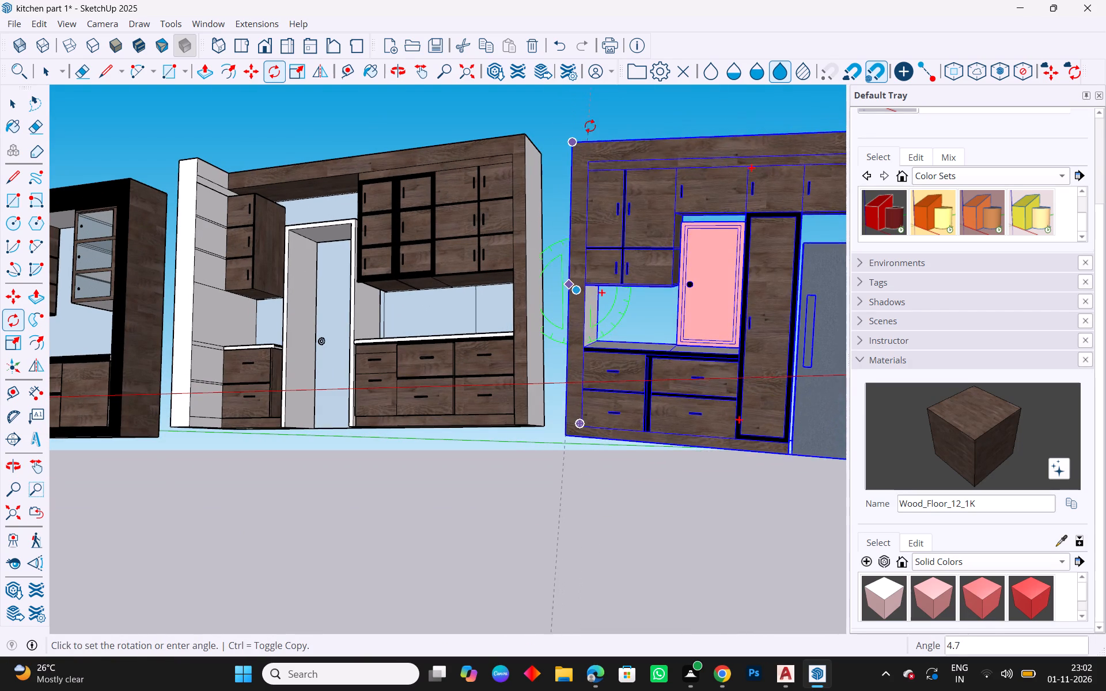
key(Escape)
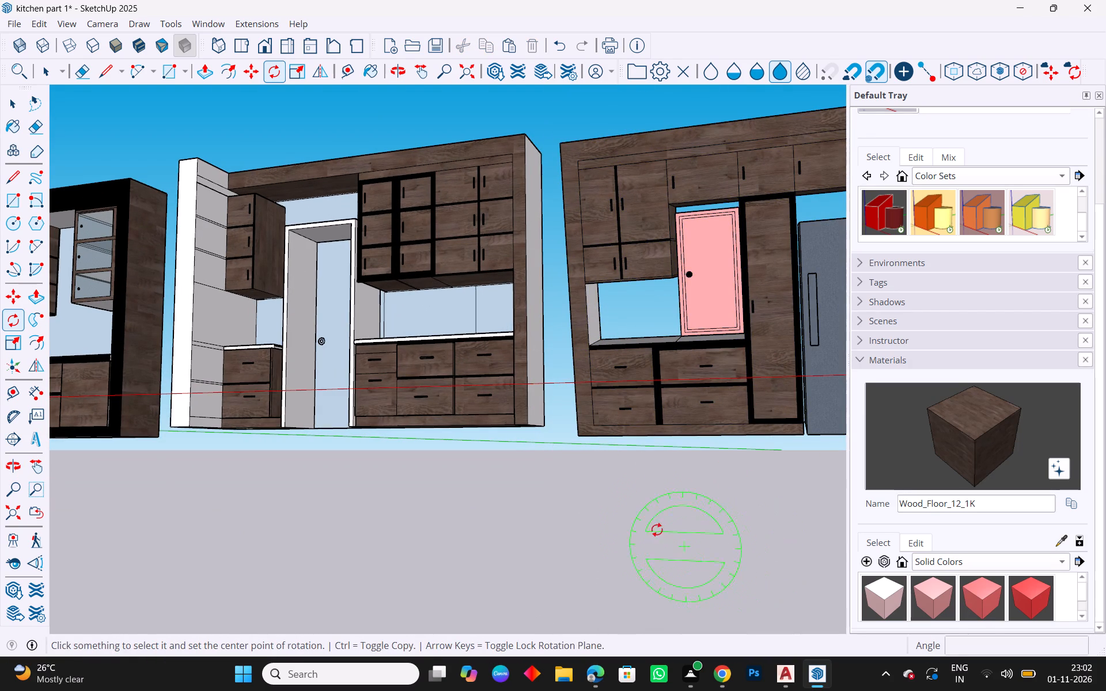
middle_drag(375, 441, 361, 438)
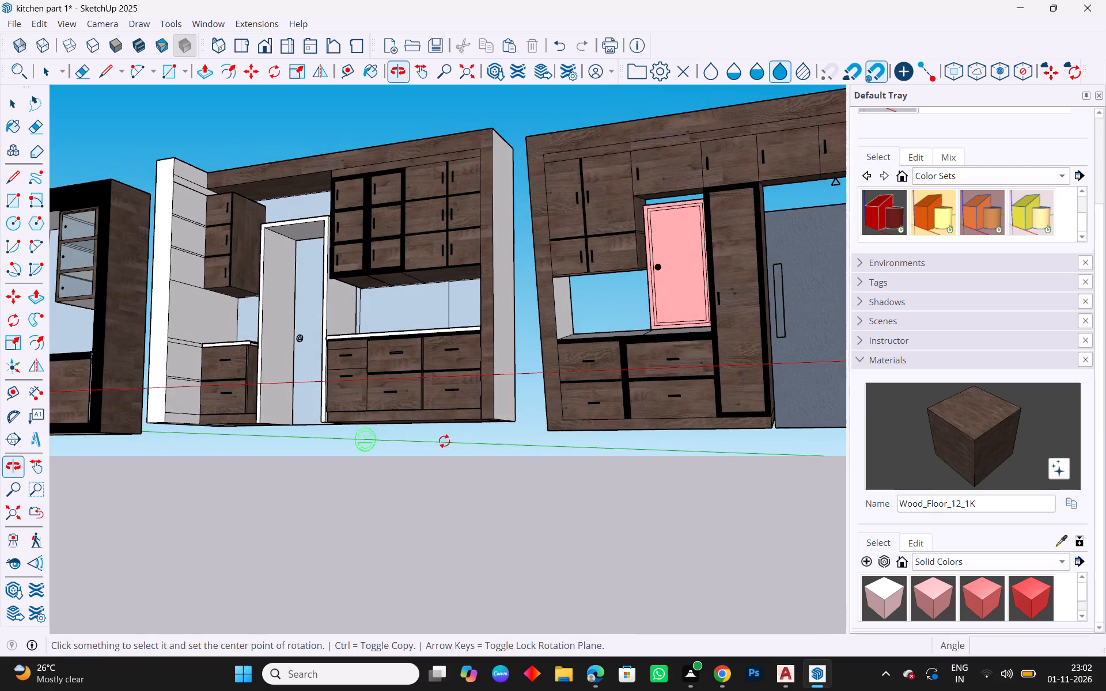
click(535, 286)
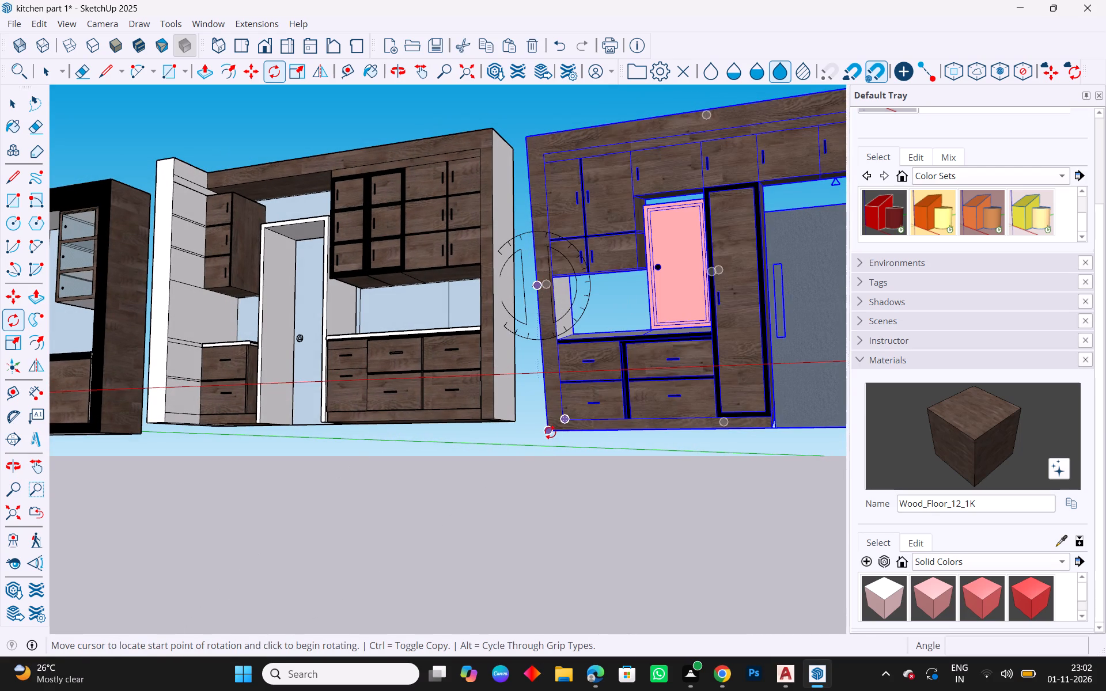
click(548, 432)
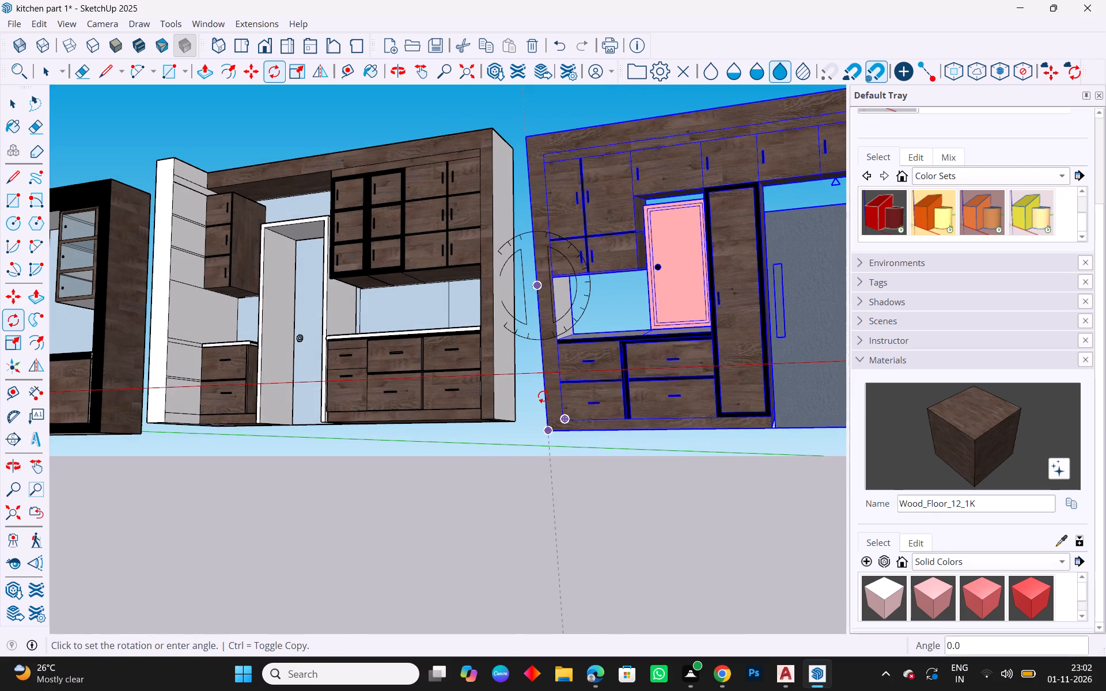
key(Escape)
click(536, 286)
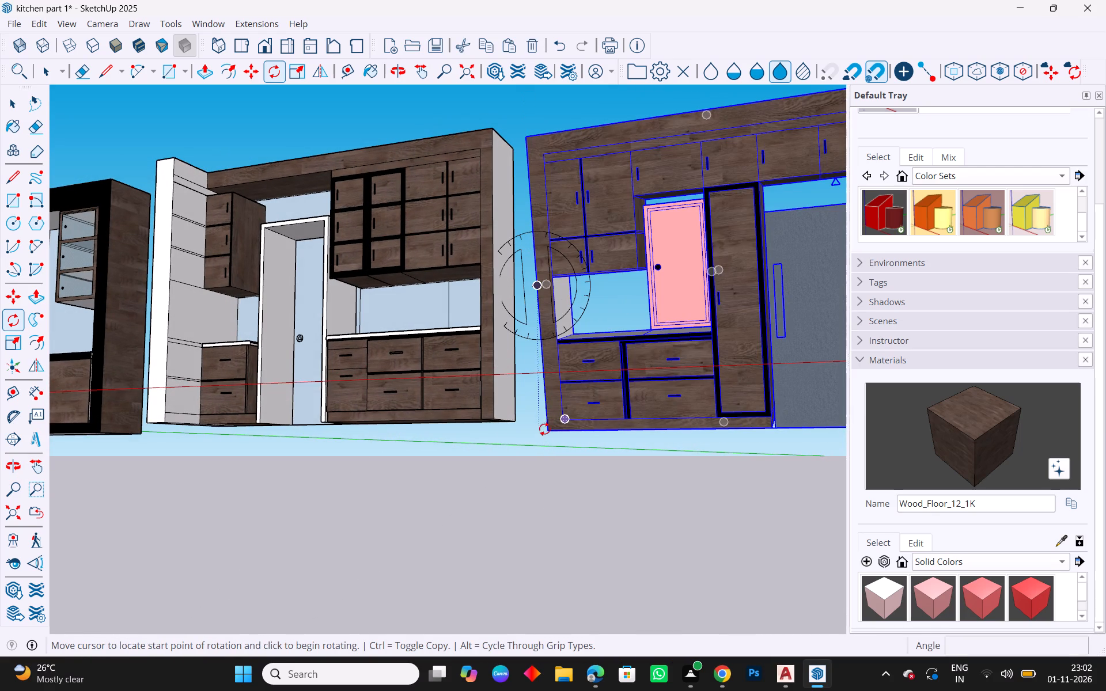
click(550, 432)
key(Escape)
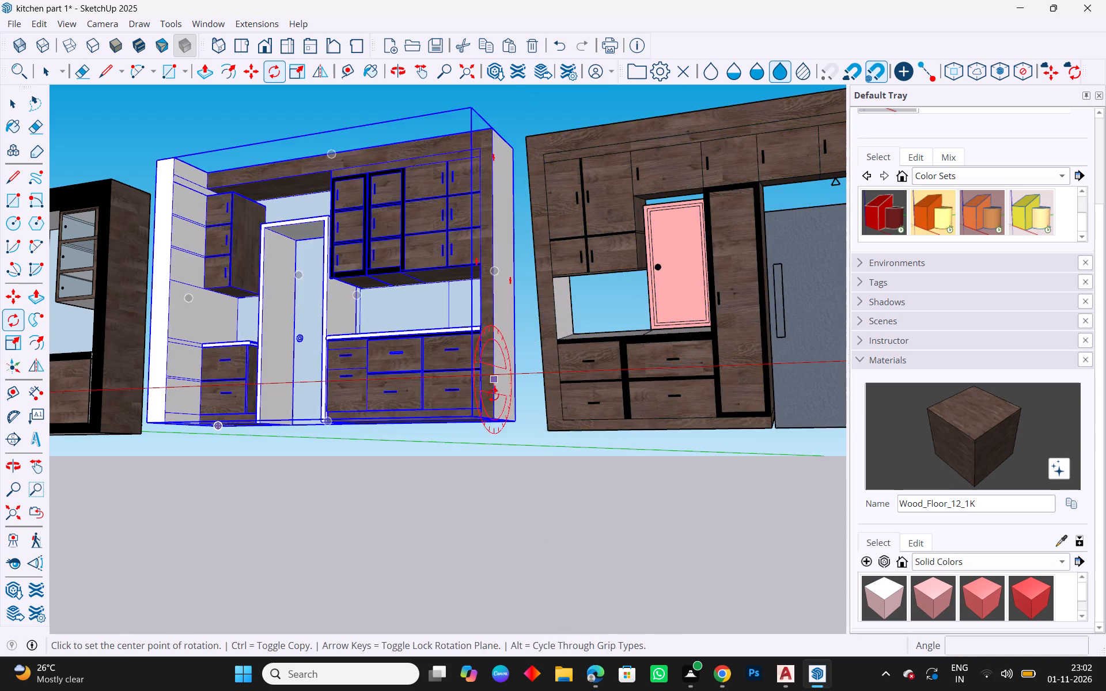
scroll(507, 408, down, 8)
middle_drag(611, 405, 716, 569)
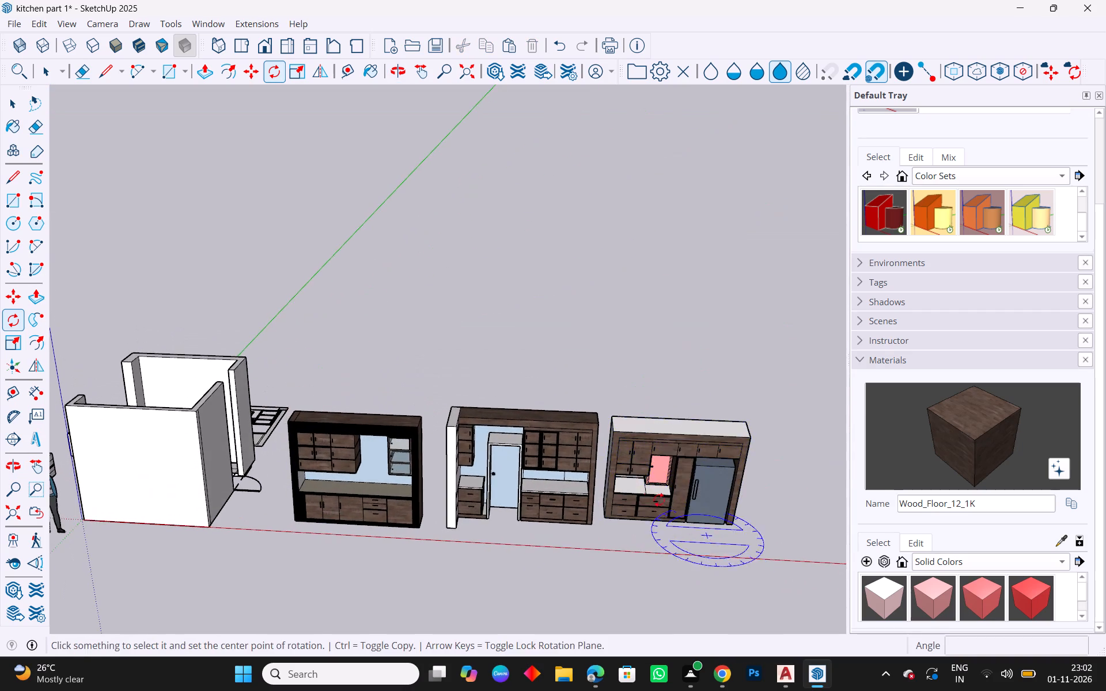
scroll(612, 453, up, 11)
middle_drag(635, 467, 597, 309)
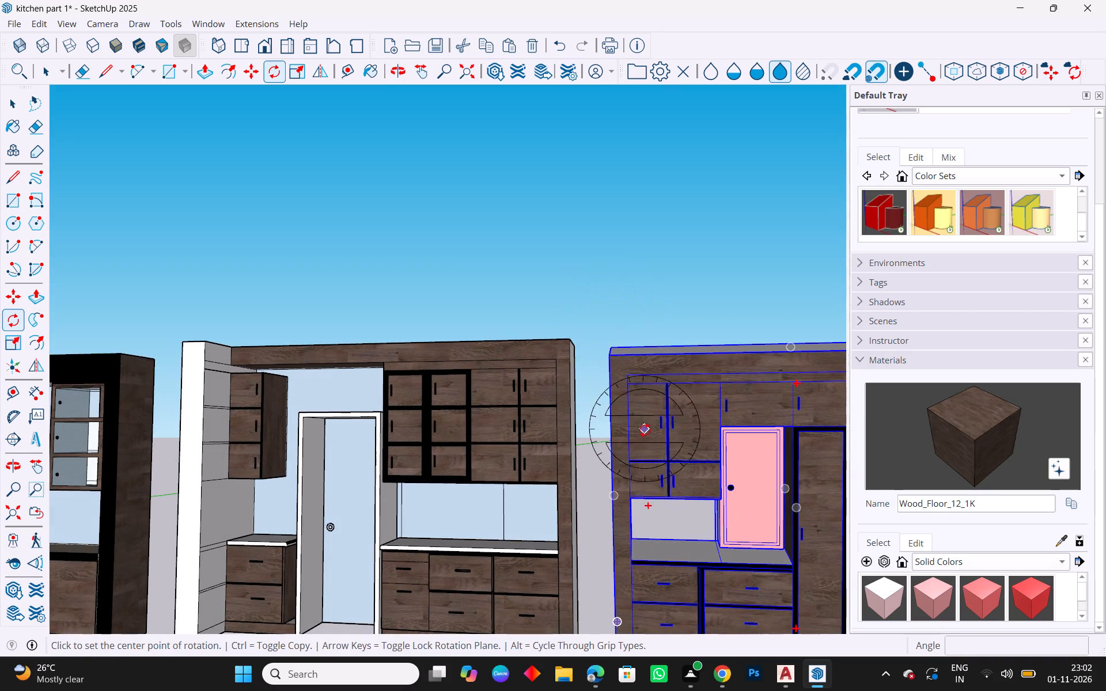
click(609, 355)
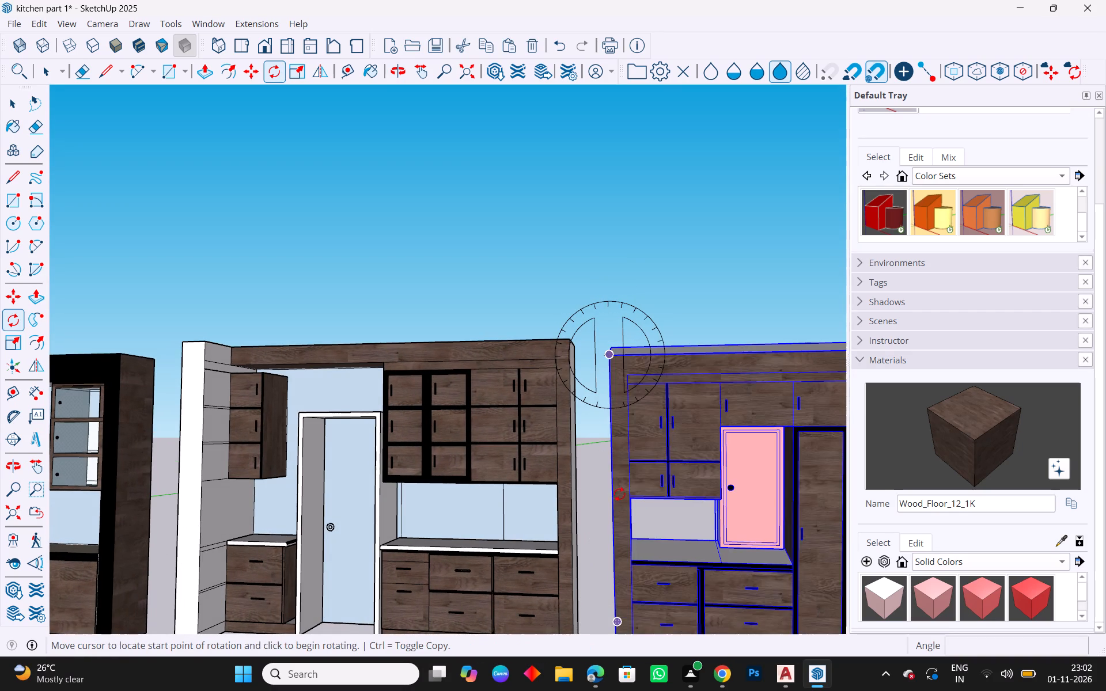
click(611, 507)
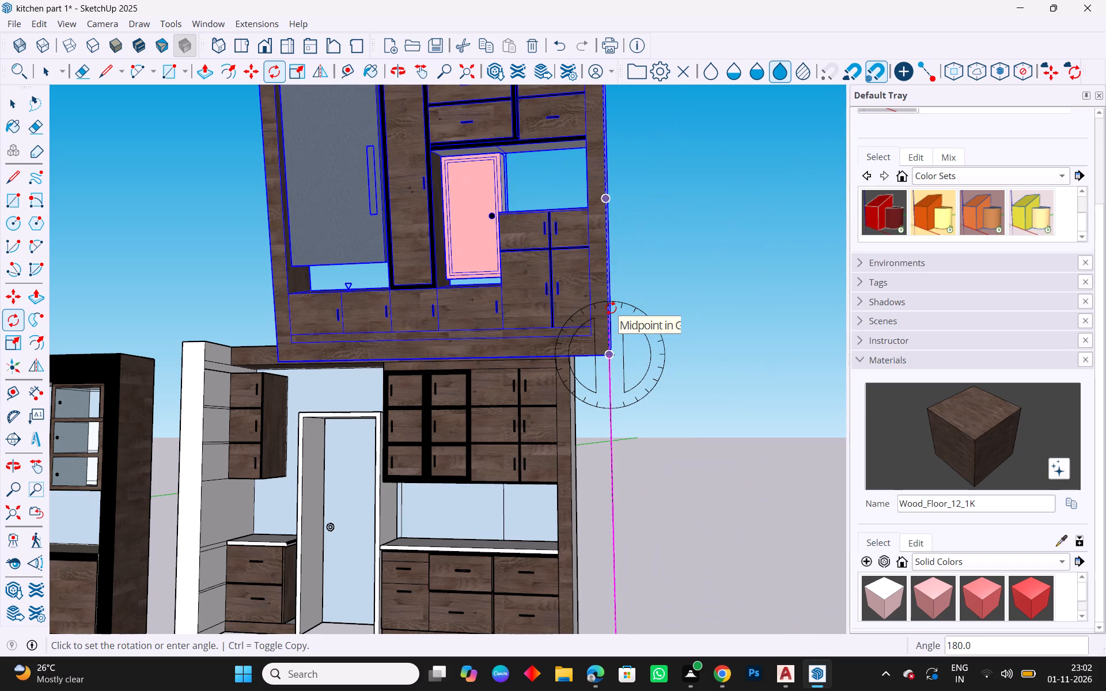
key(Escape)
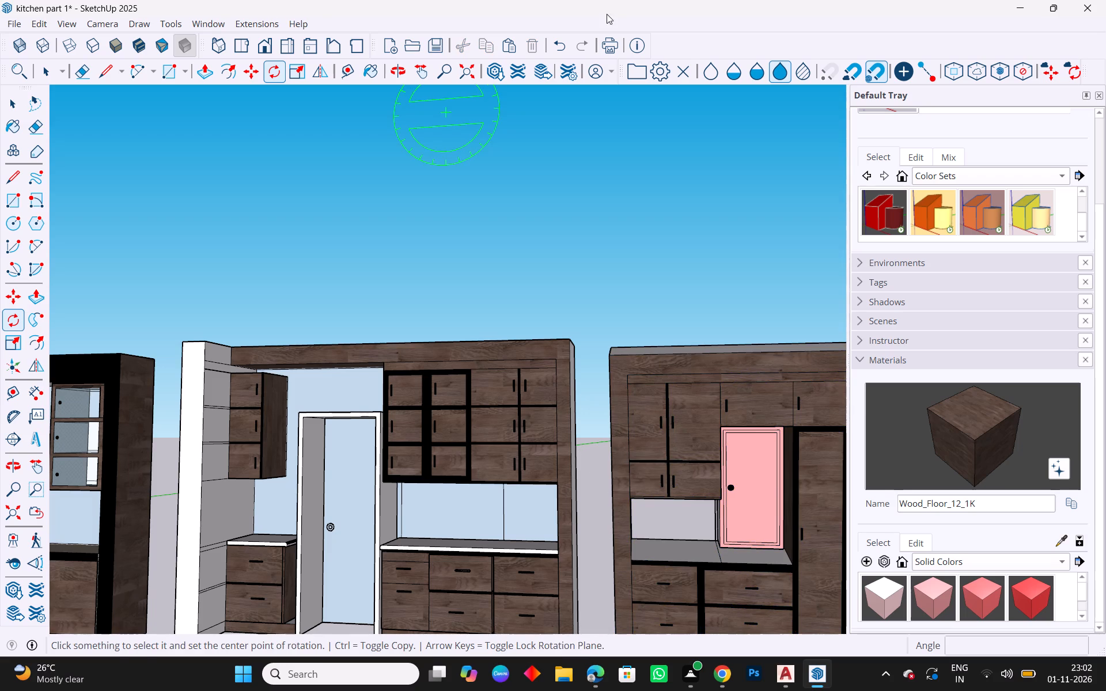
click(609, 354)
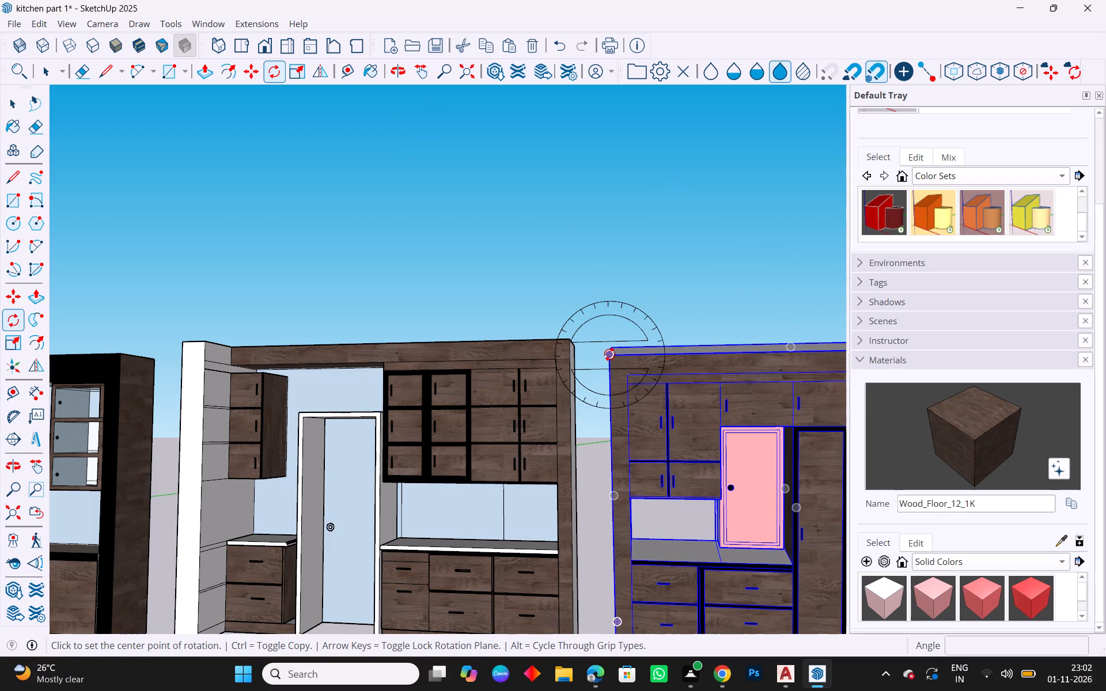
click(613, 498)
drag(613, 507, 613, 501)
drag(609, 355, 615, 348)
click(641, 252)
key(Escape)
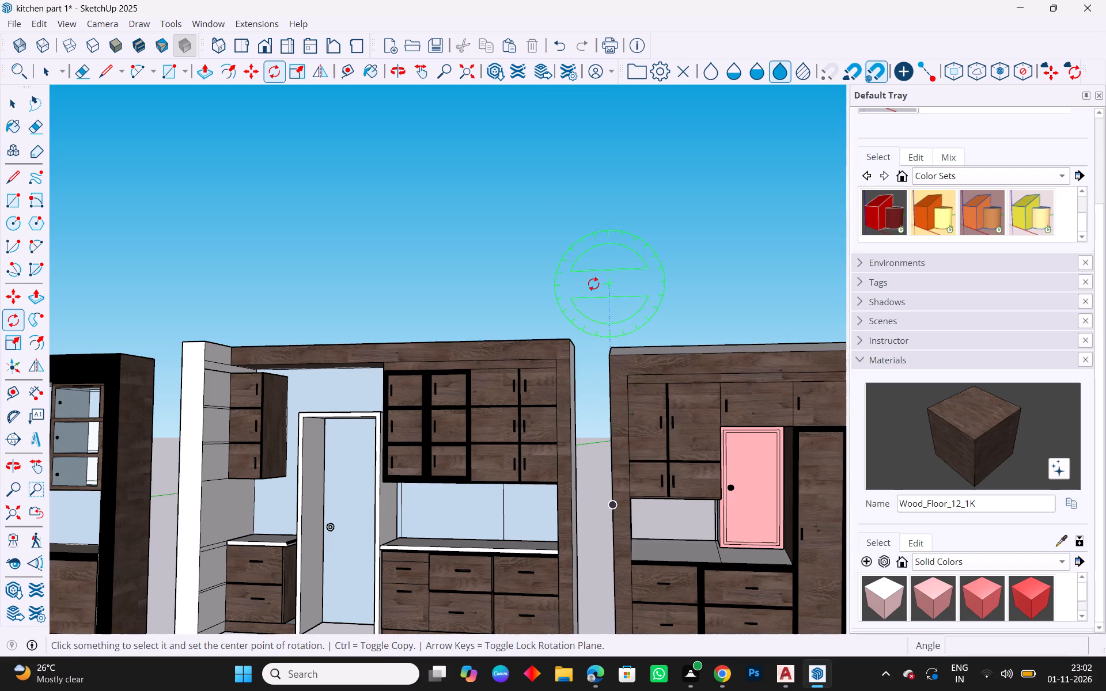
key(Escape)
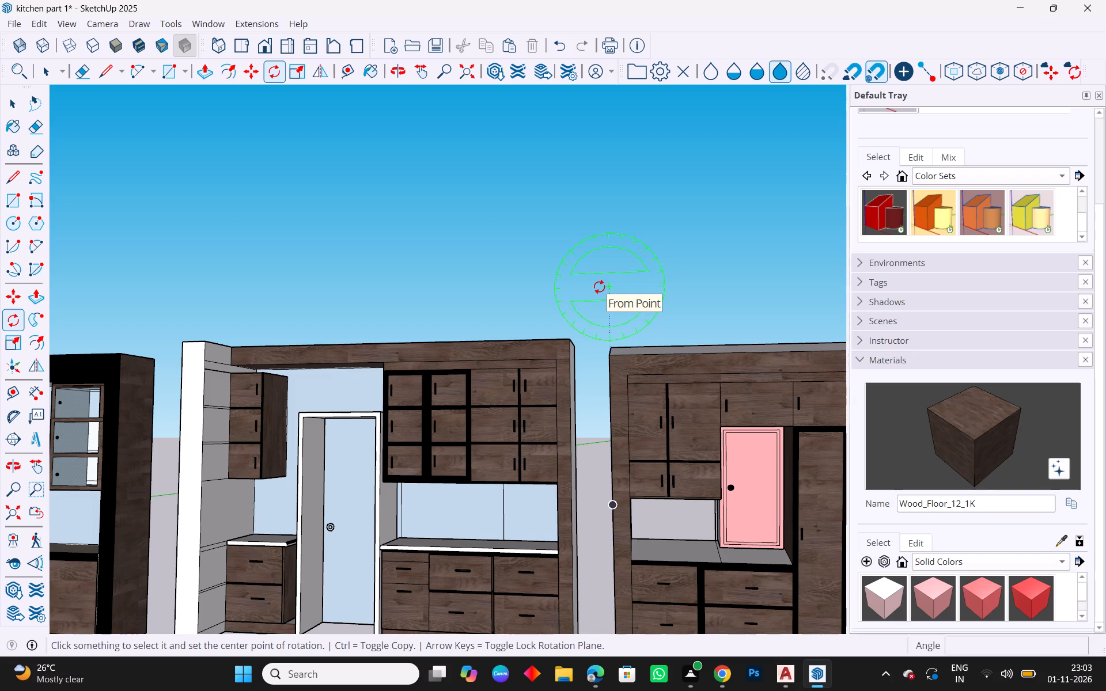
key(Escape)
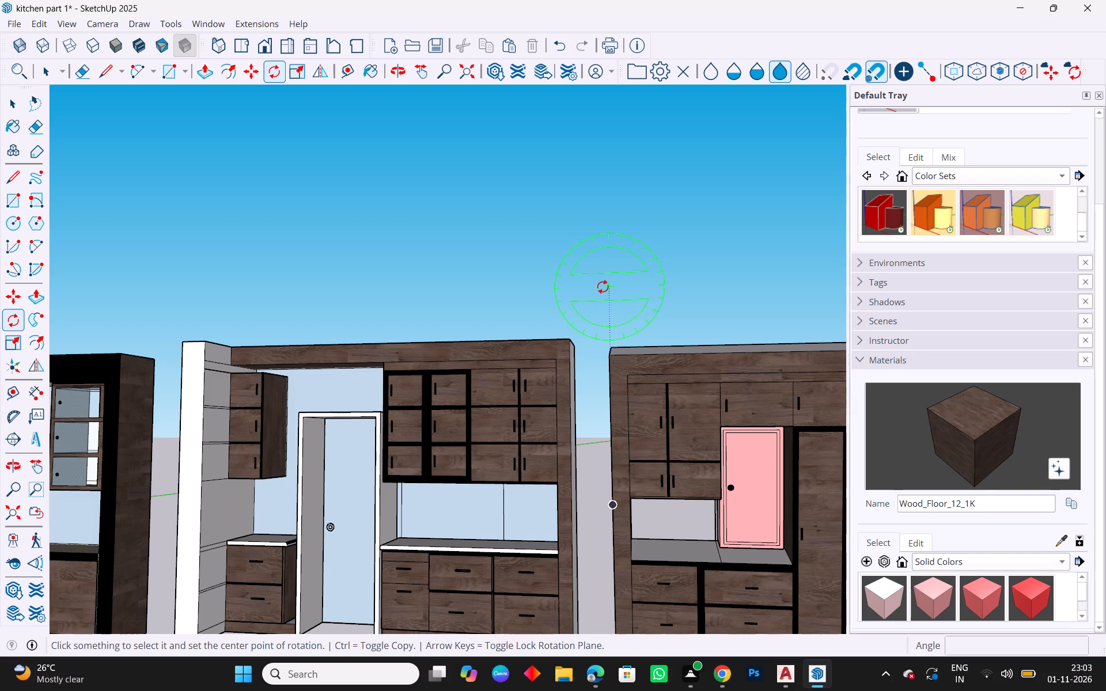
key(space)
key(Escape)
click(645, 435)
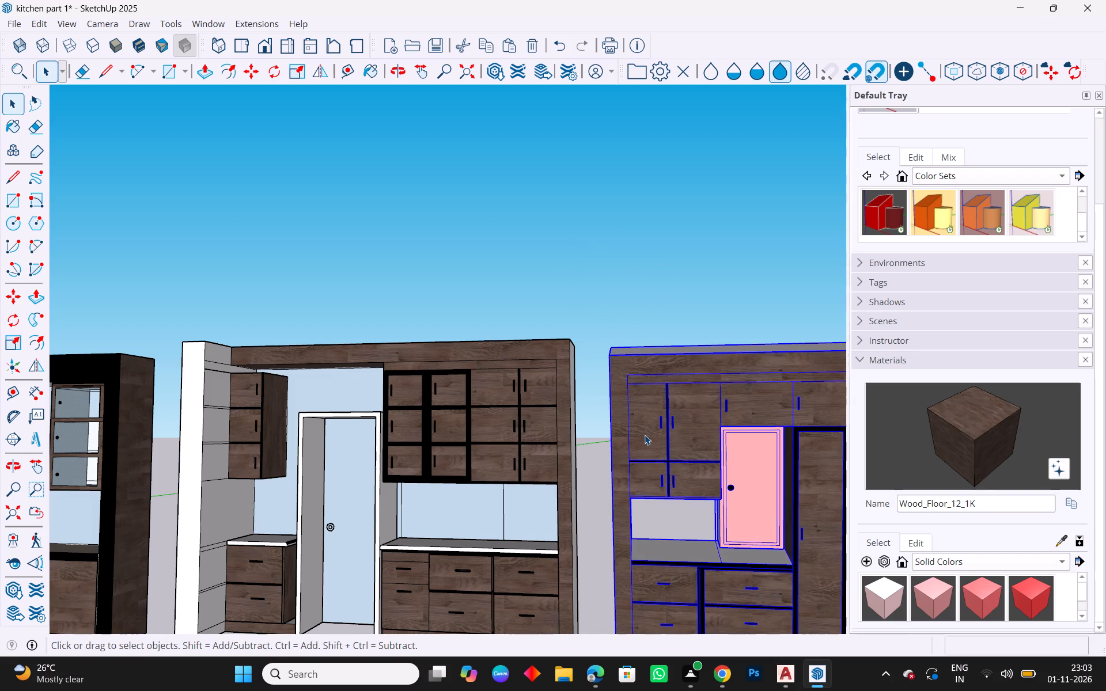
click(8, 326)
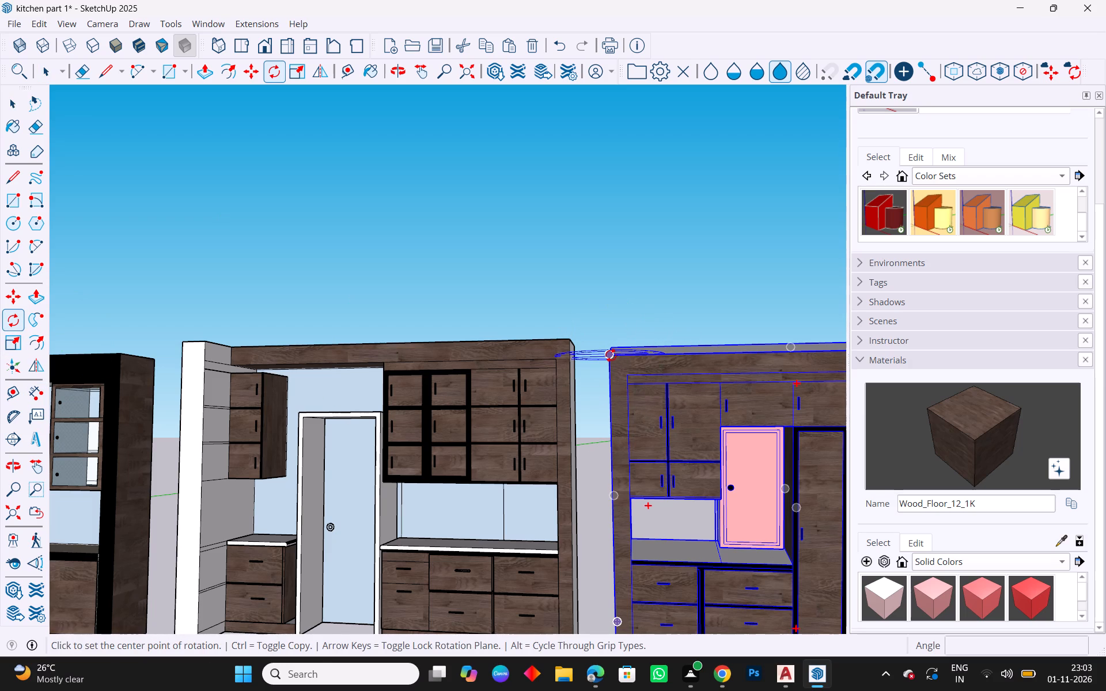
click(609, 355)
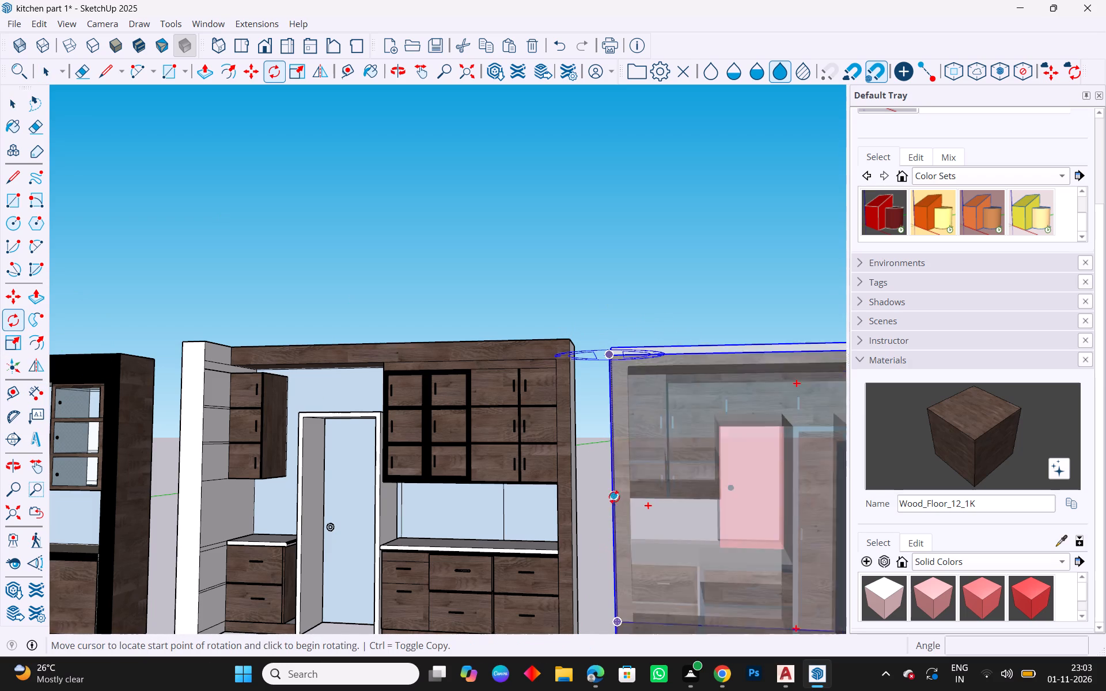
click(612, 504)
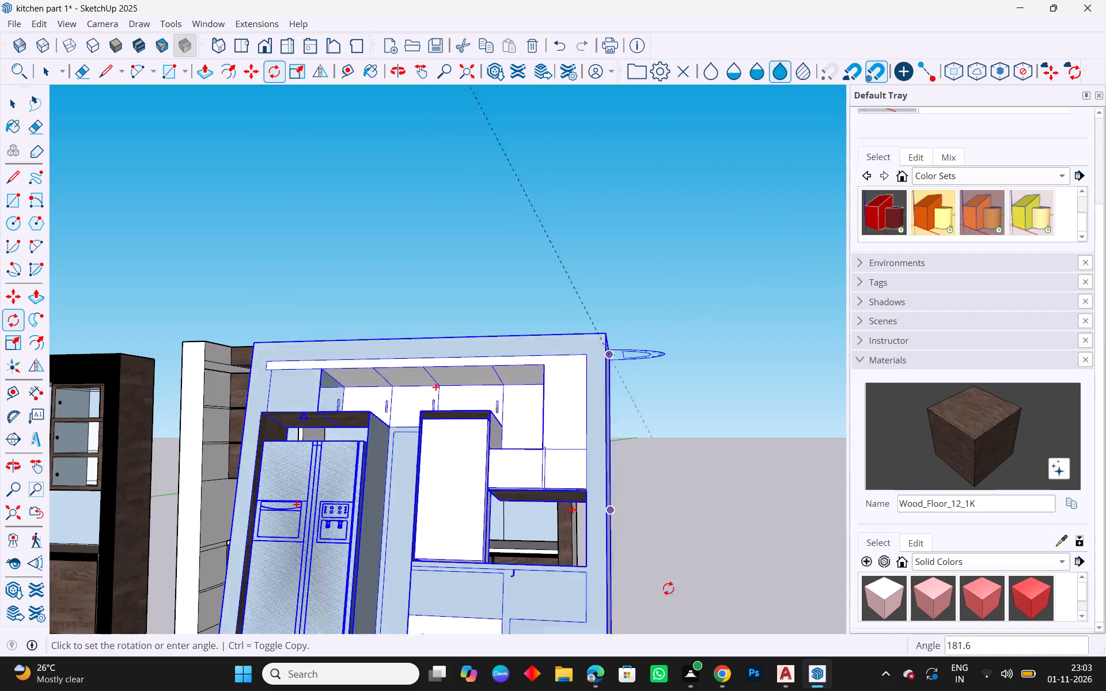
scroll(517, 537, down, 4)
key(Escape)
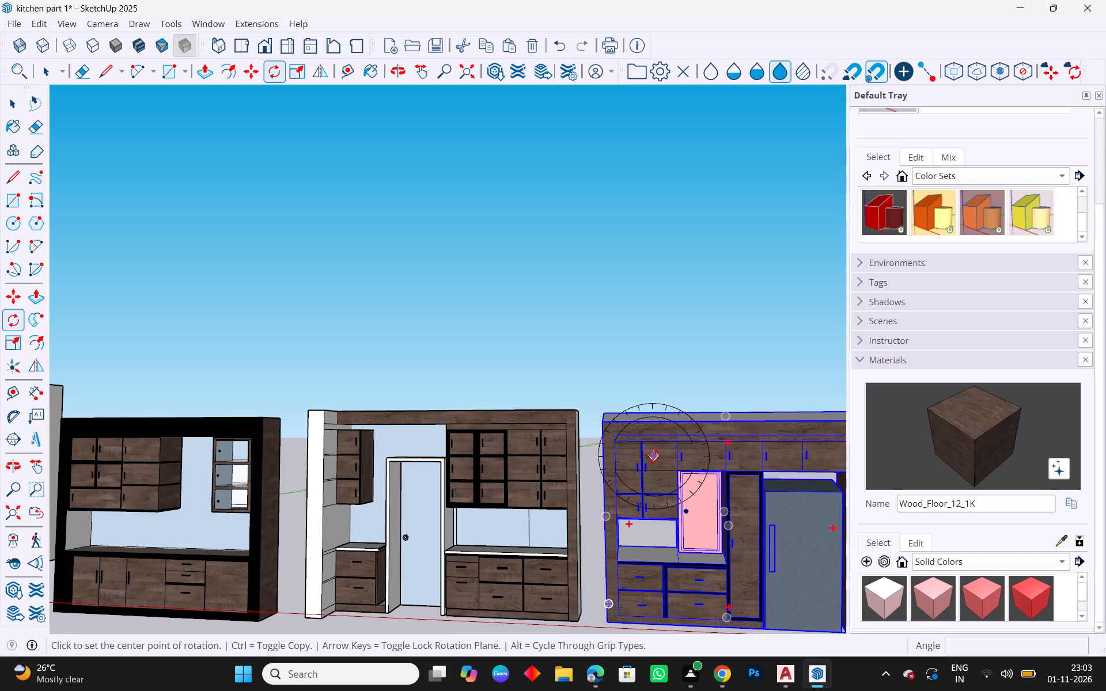
Leave the rotation command, select the three cabinet wall groups and save the kitchen part 1 model.
key(Escape)
key(space)
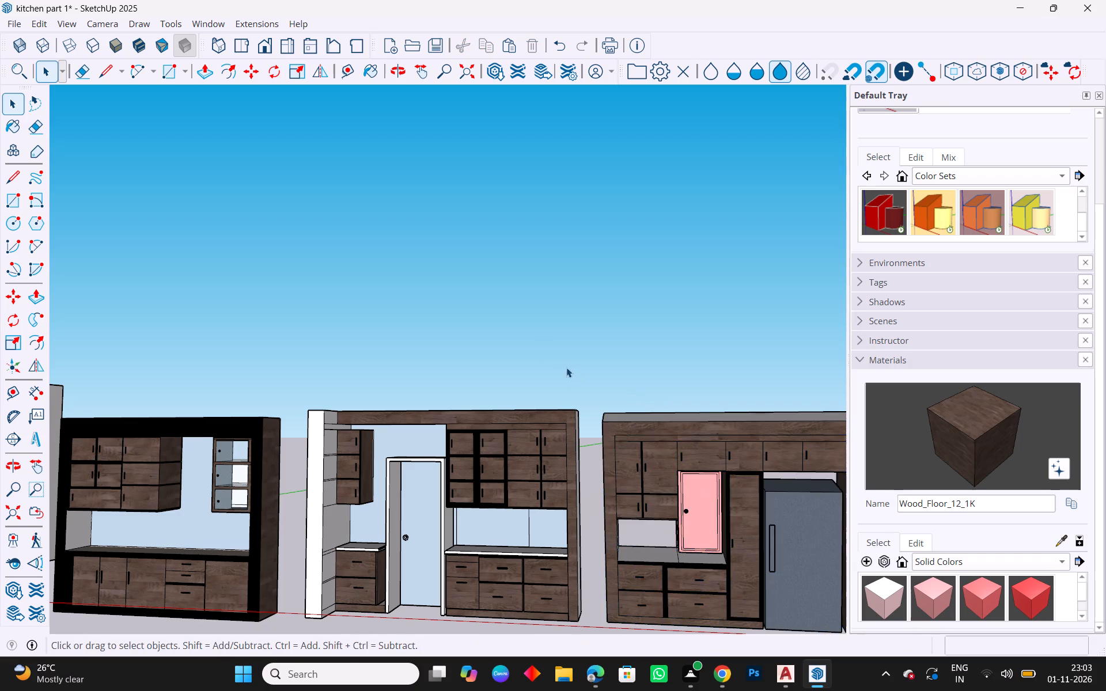
key(Escape)
scroll(577, 301, down, 9)
scroll(658, 392, up, 5)
scroll(665, 298, down, 4)
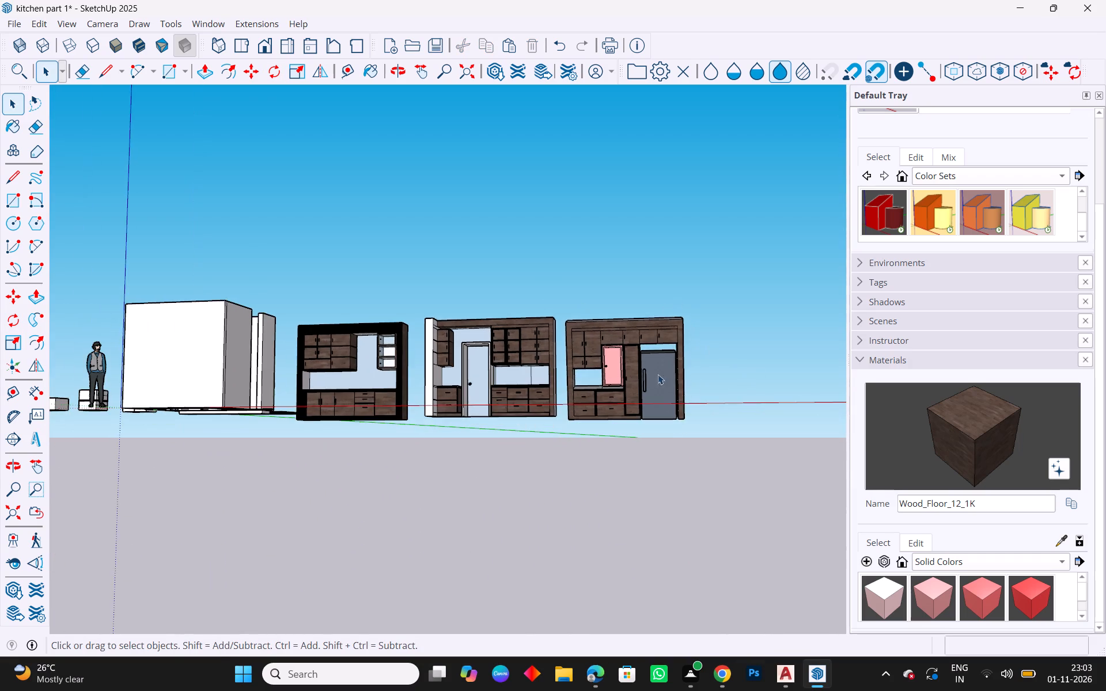
middle_drag(469, 416, 572, 470)
drag(786, 268, 311, 537)
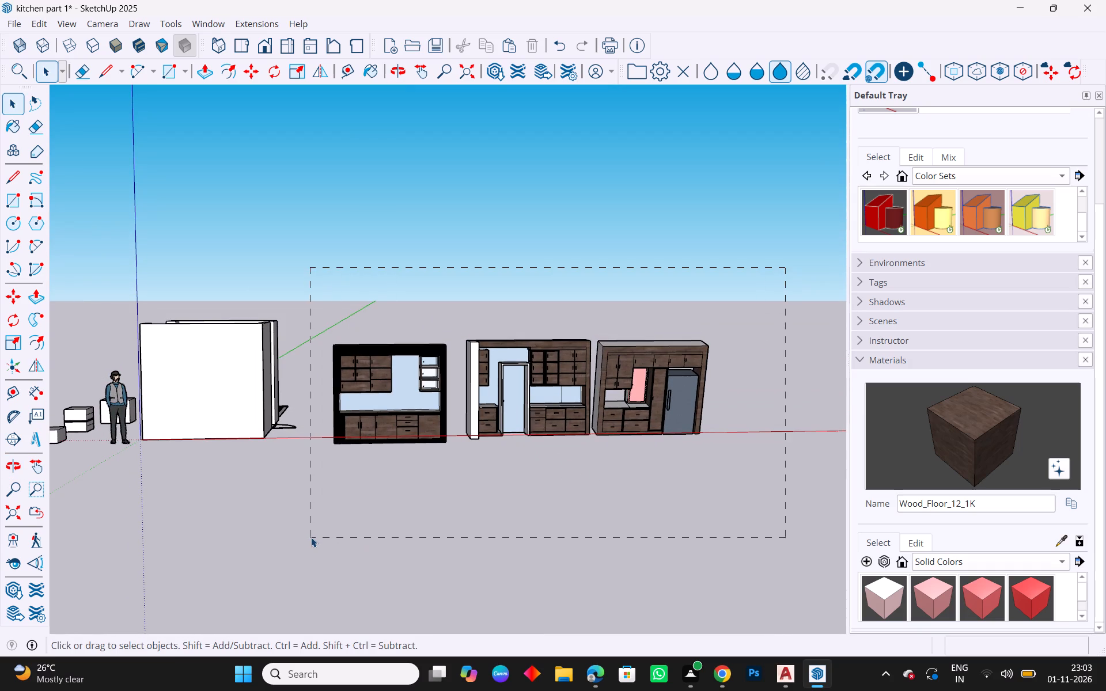
drag(311, 537, 312, 537)
key(ctrl+s)
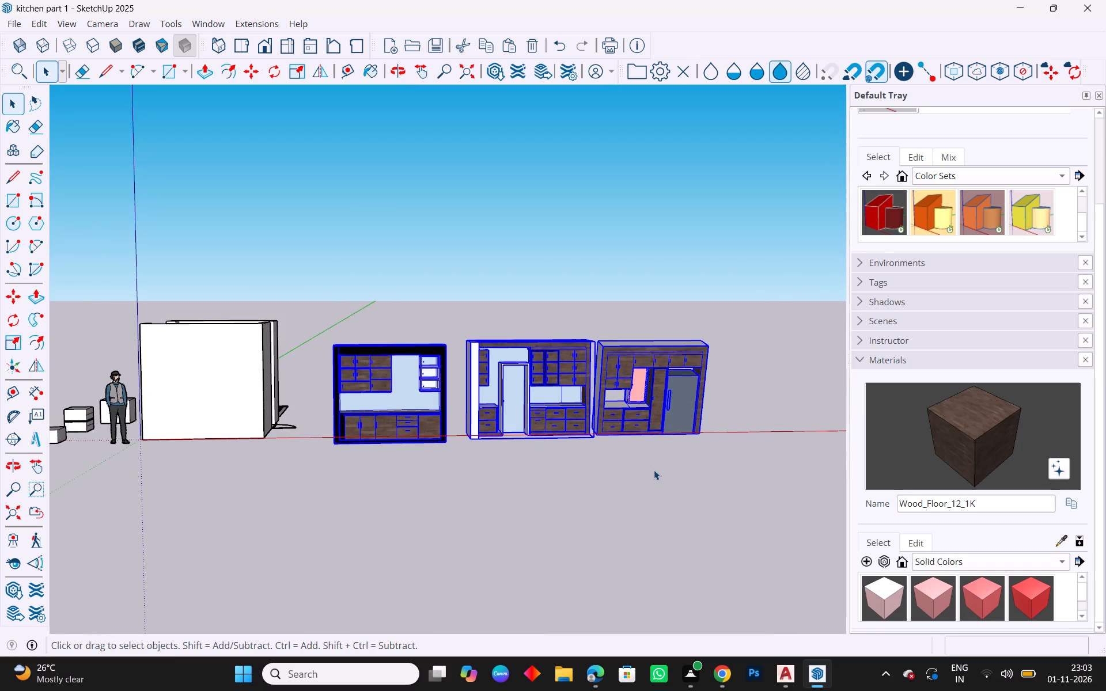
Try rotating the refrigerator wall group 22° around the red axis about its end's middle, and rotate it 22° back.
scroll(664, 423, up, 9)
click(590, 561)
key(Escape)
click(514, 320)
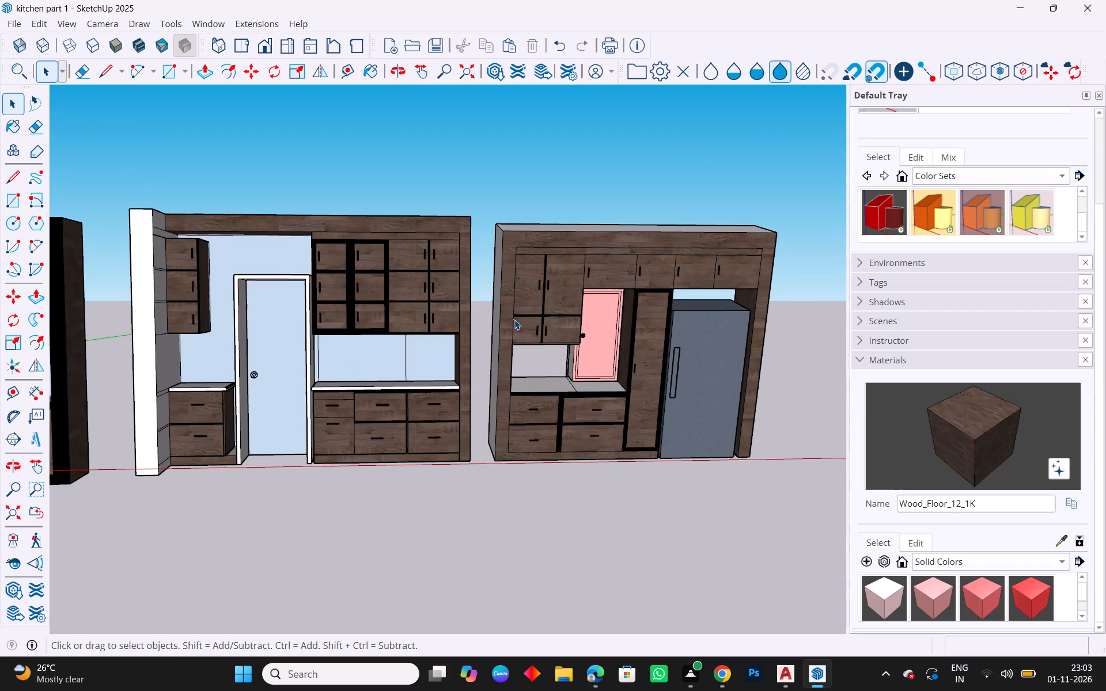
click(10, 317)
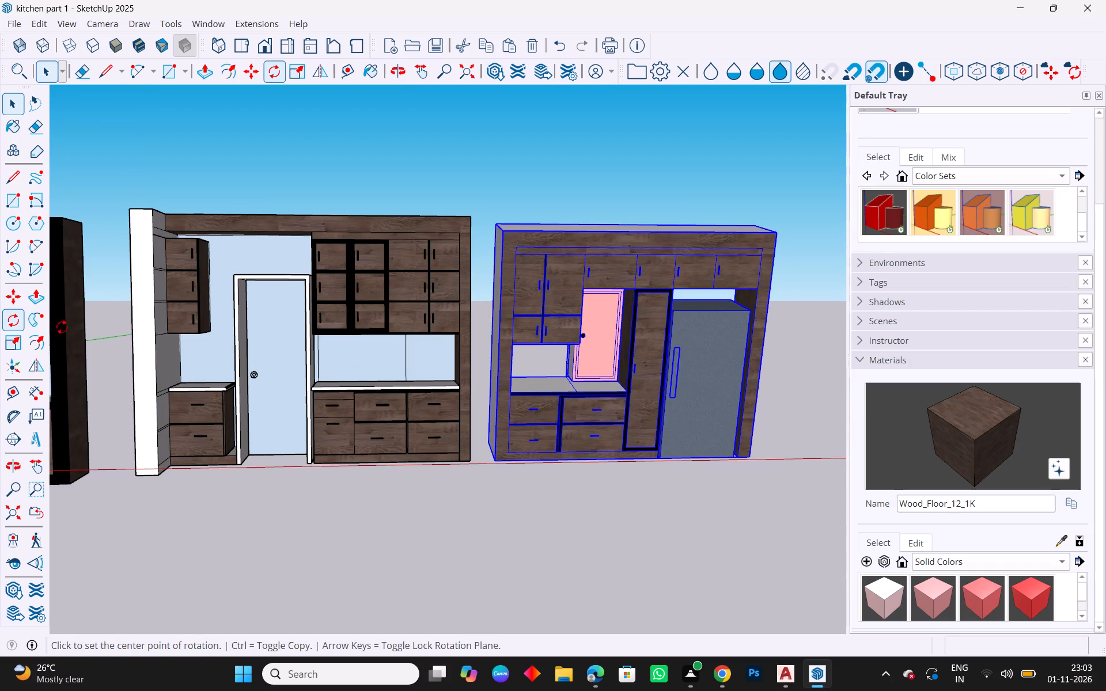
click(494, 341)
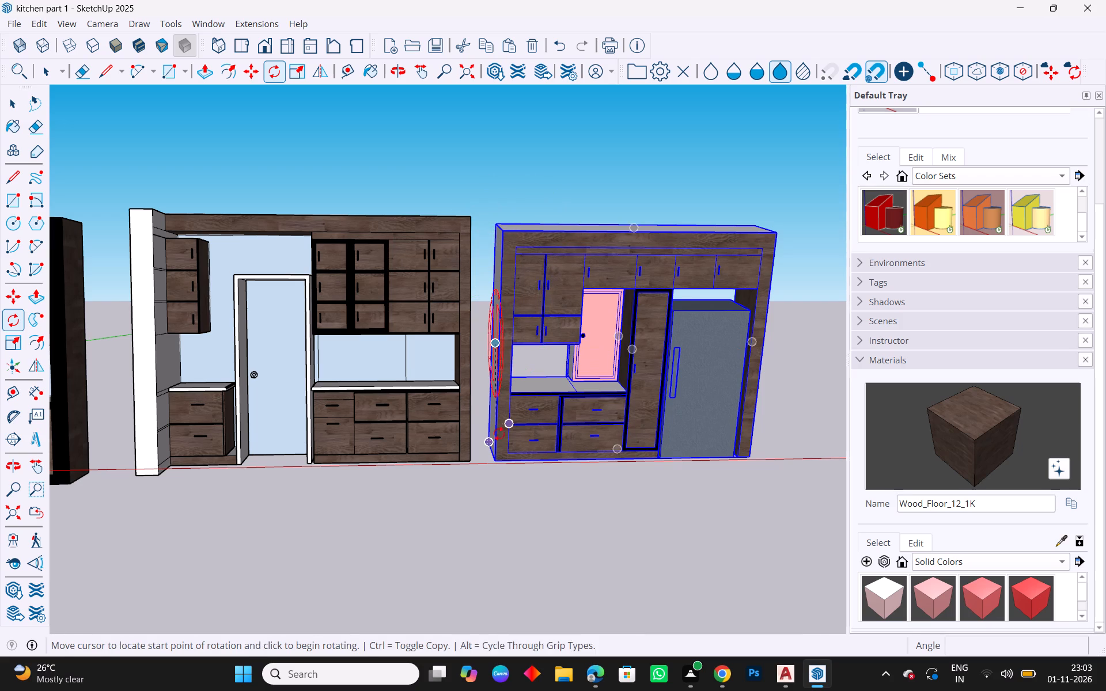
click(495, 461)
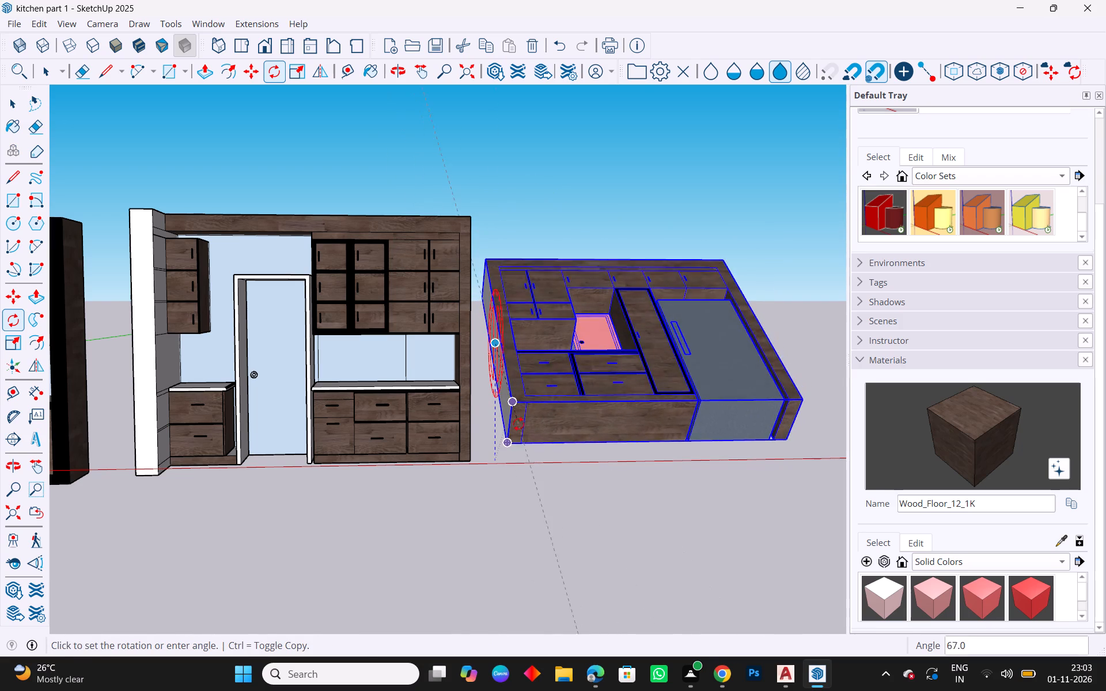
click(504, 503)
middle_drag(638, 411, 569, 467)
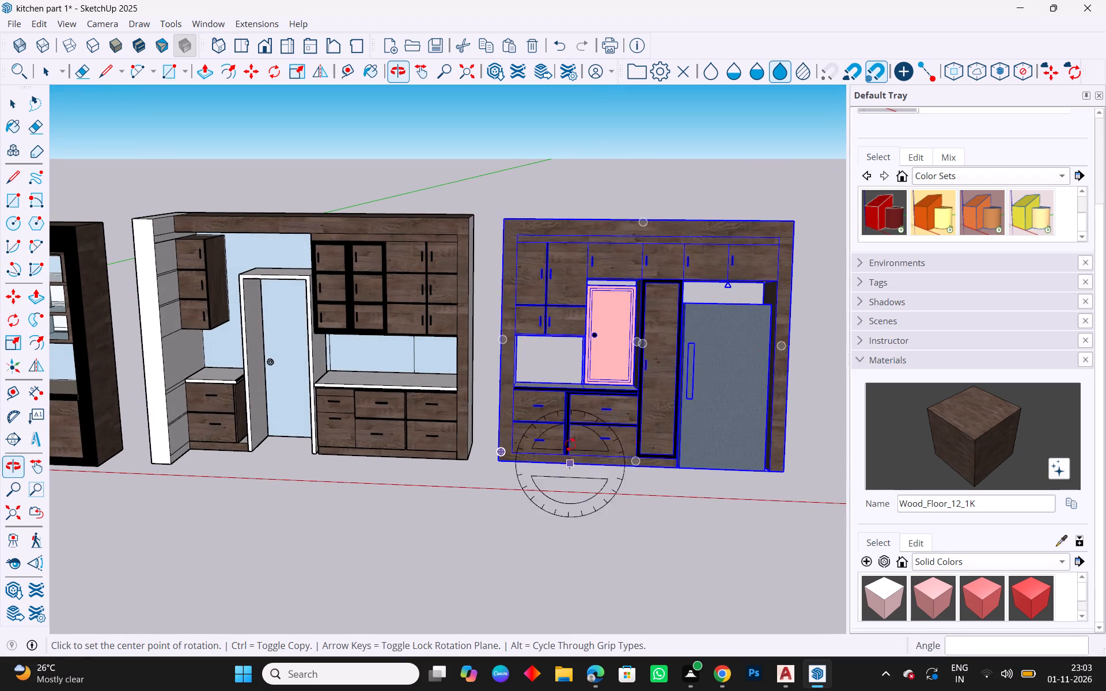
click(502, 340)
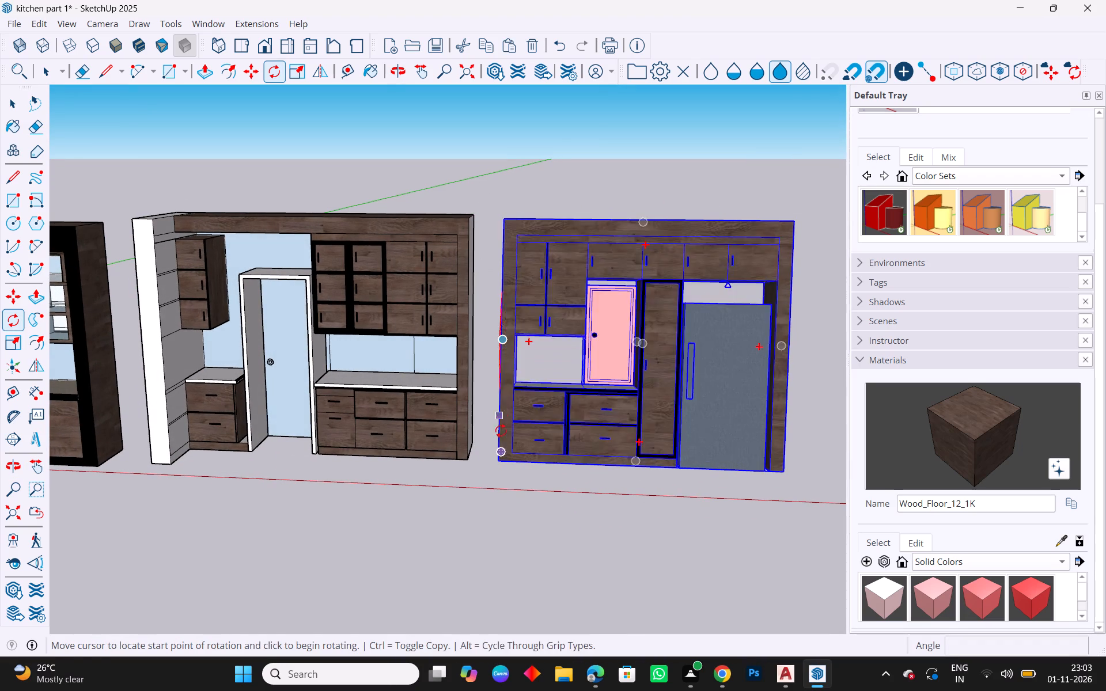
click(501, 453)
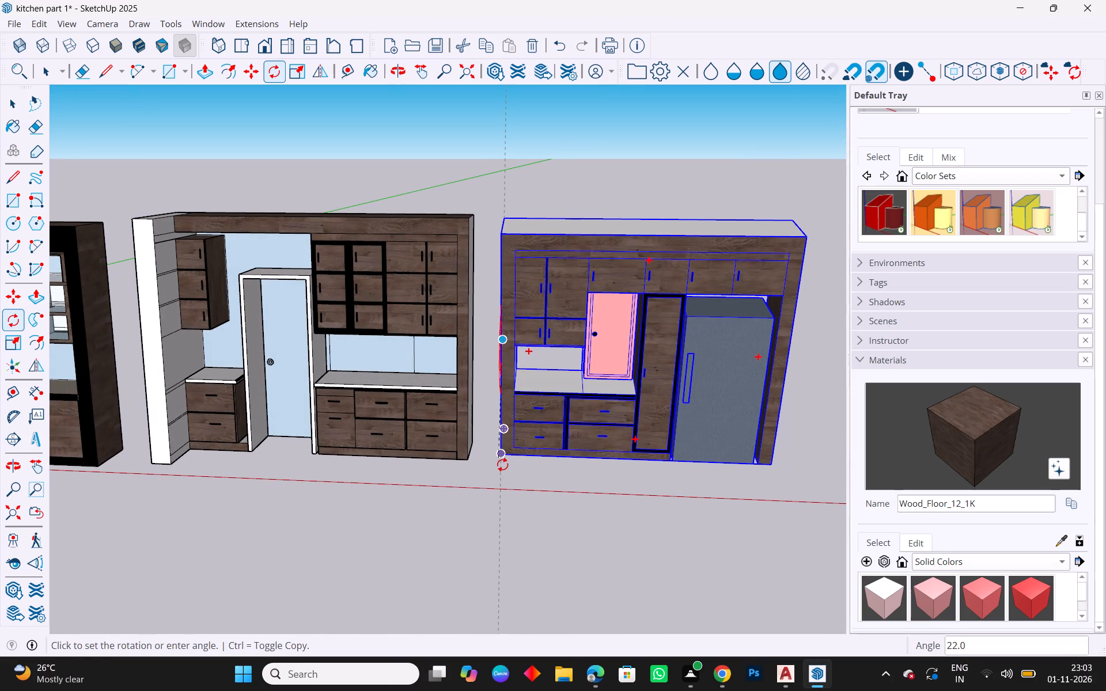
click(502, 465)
Rotate the refrigerator wall group about 21.5° around the red axis, pivoting on the middle of its end facing the door wall.
middle_drag(586, 419, 649, 245)
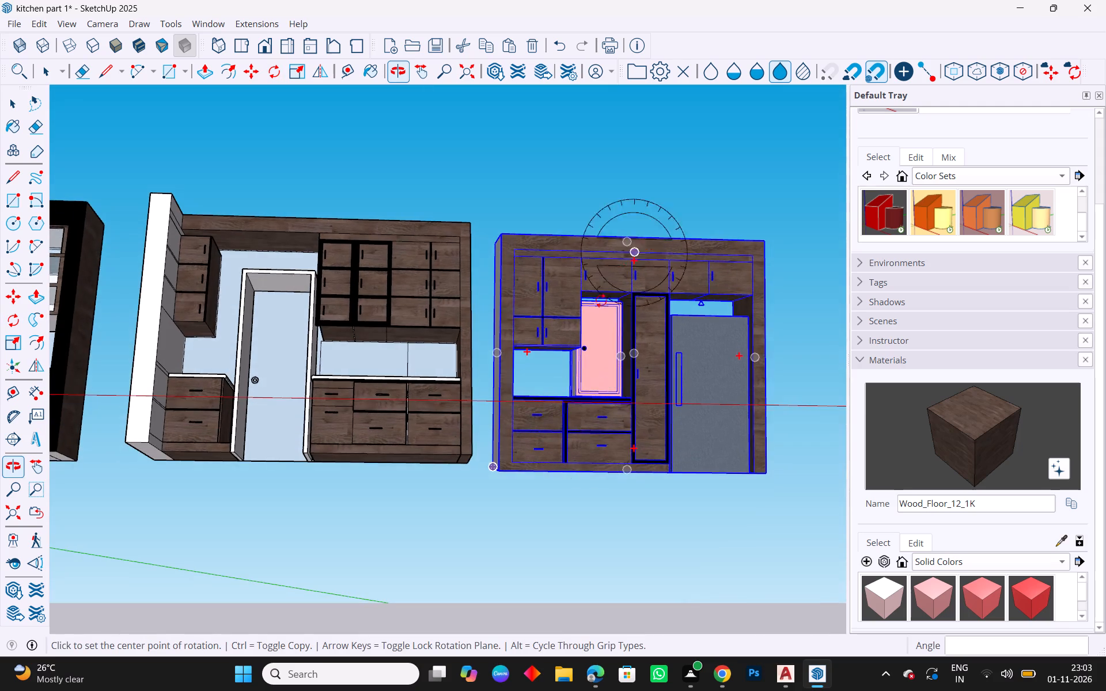
scroll(521, 386, up, 9)
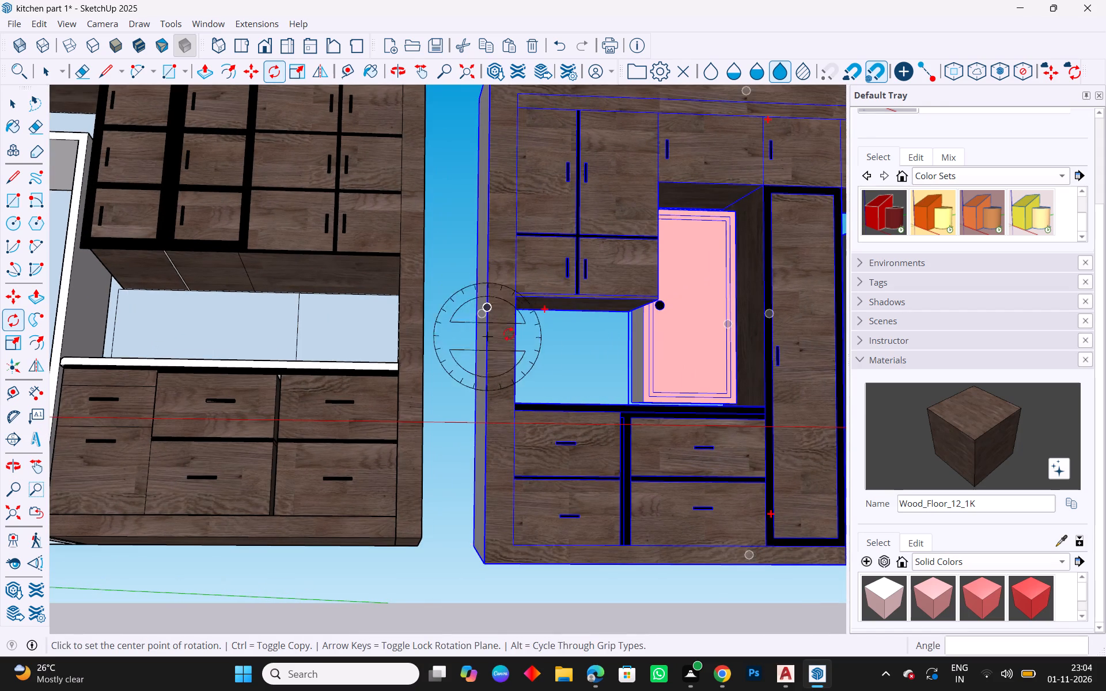
click(482, 313)
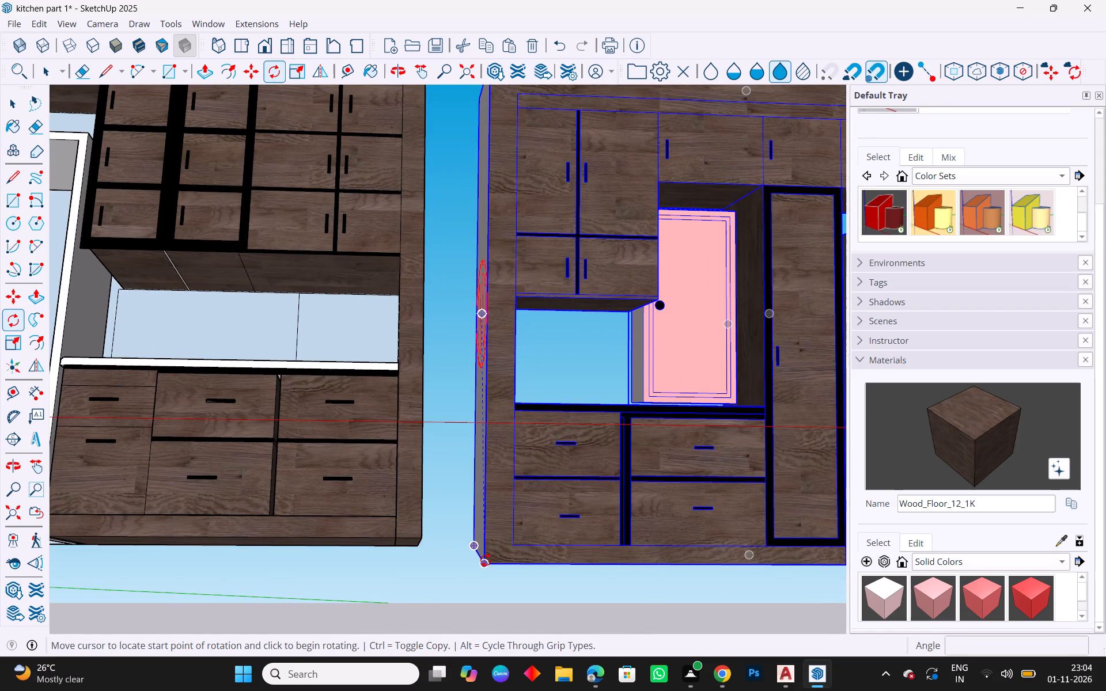
click(486, 561)
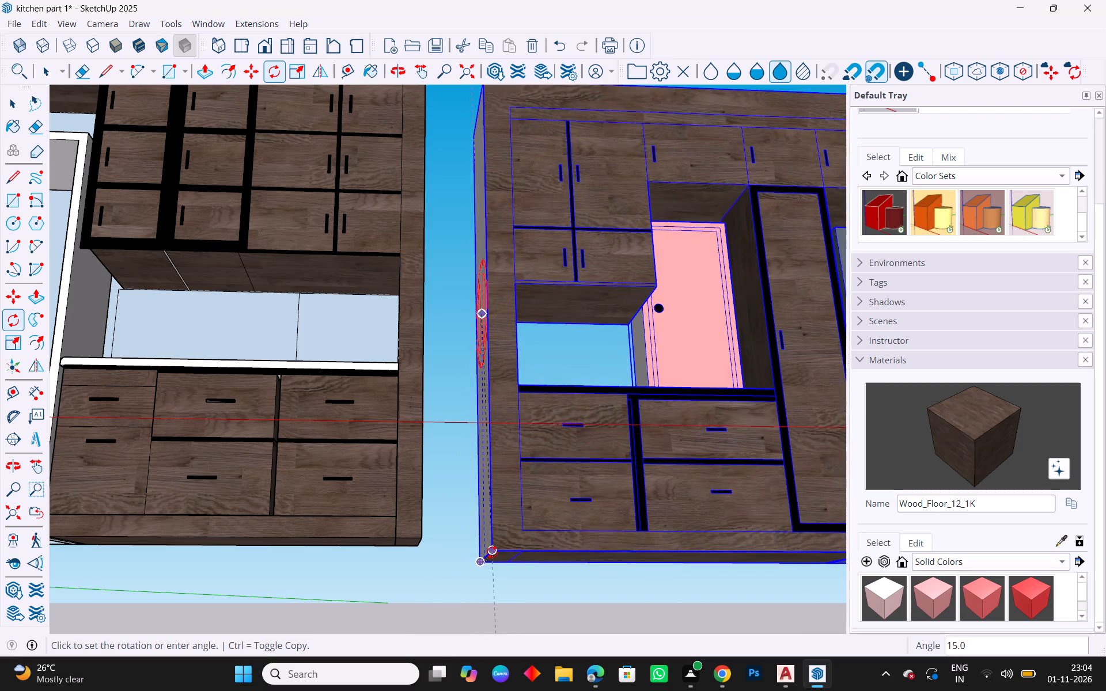
click(425, 542)
scroll(521, 548, down, 8)
key(Escape)
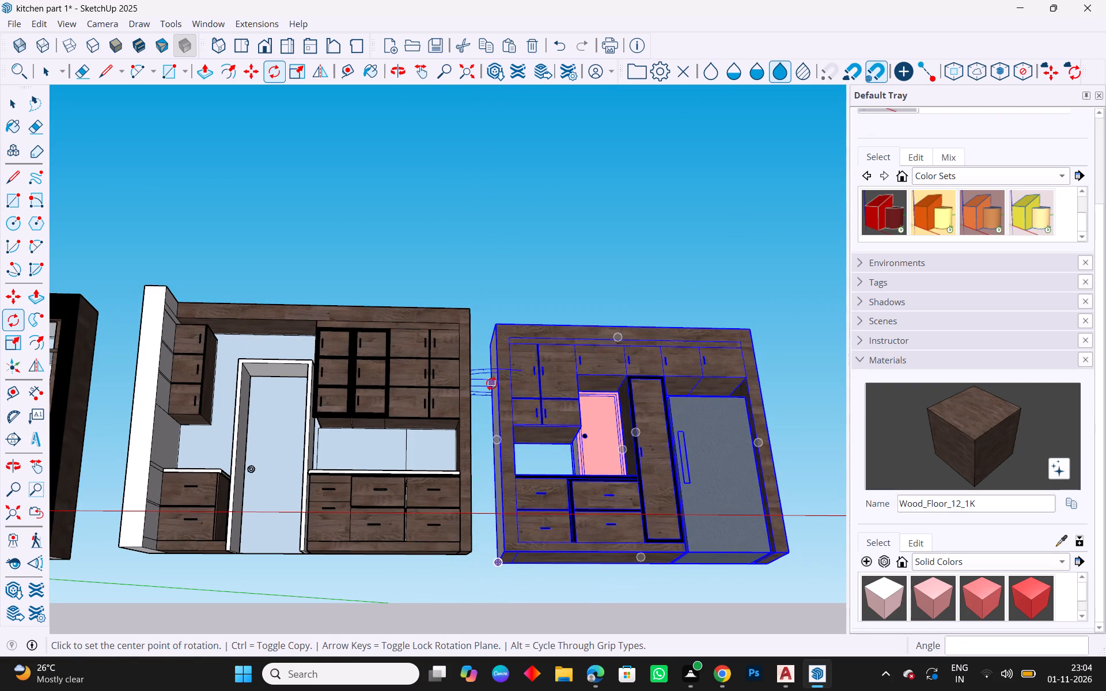
Delete the white room model, the standing figure and the loose boxes around the origin, keeping the three cabinet walls.
key(space)
scroll(608, 380, down, 8)
middle_drag(567, 365, 602, 466)
scroll(606, 465, down, 7)
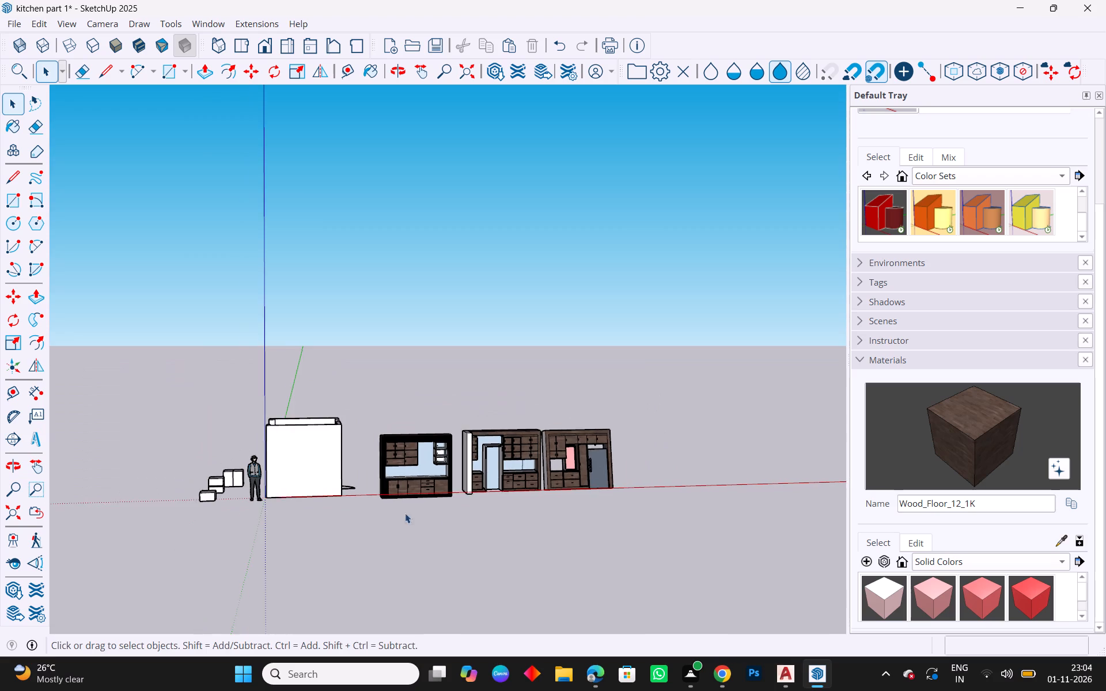
middle_drag(351, 465, 345, 617)
scroll(315, 530, up, 6)
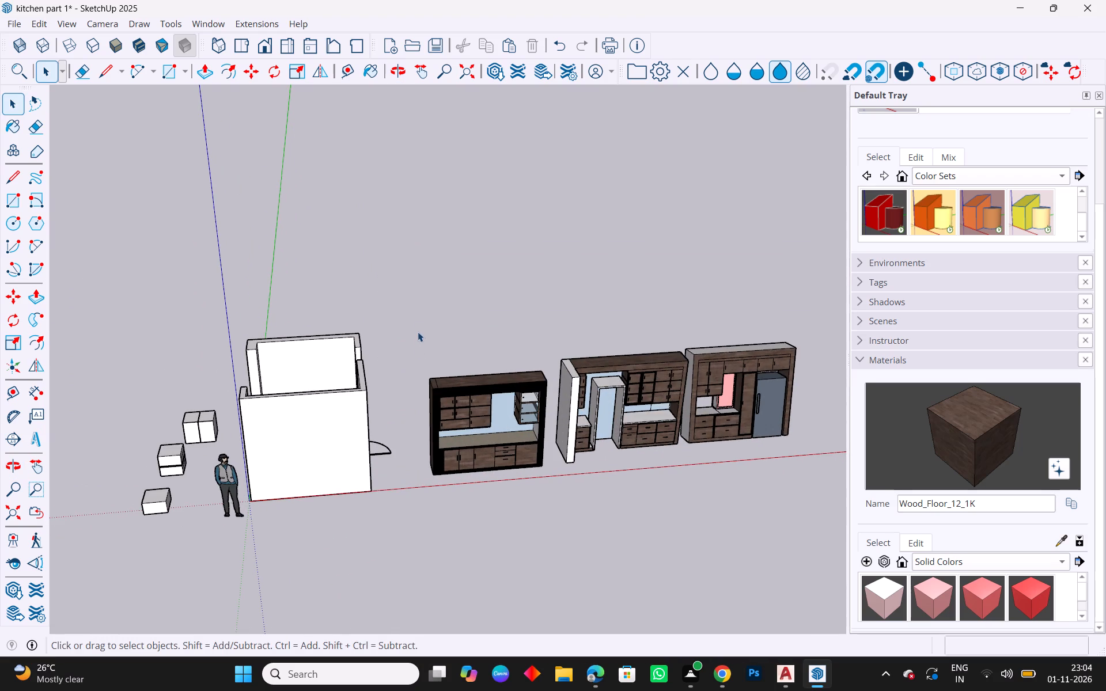
drag(419, 298, 64, 614)
key(Delete)
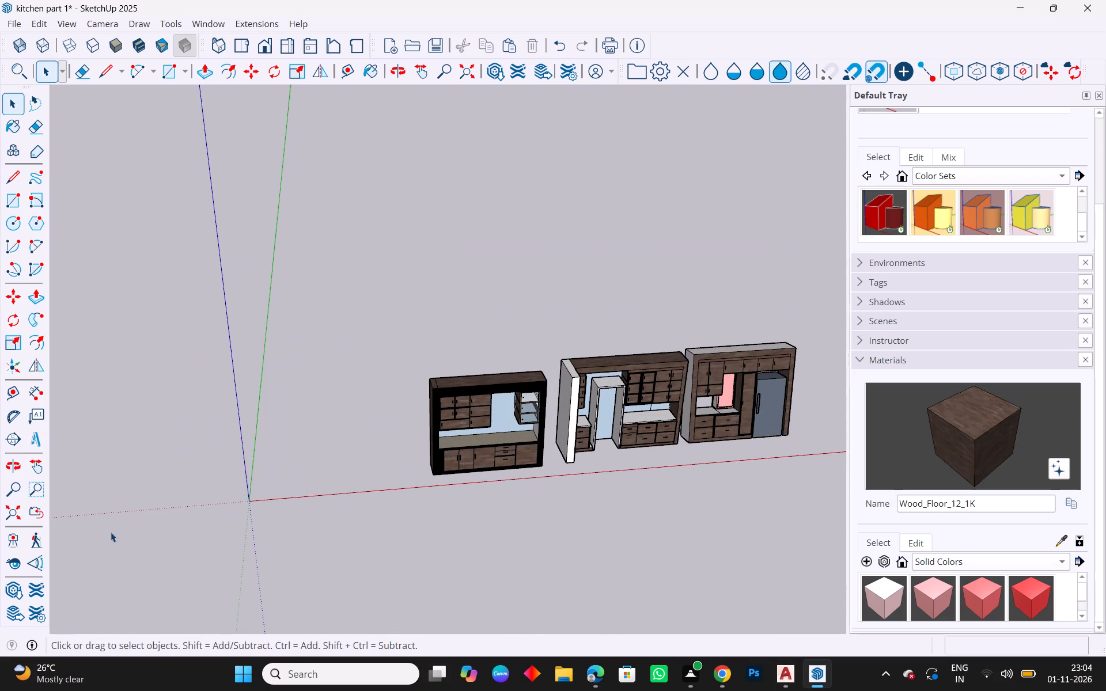
Select the three remaining cabinet walls and save the cleaned-up model.
scroll(395, 410, down, 3)
drag(817, 269, 297, 565)
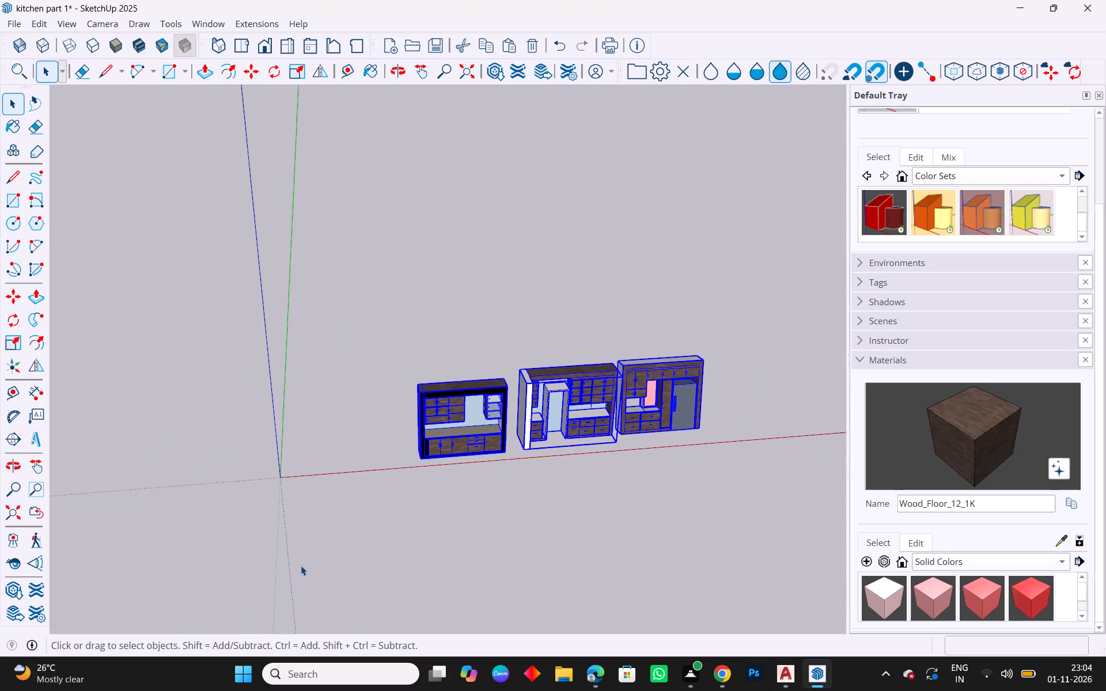
key(ctrl+s)
click(494, 438)
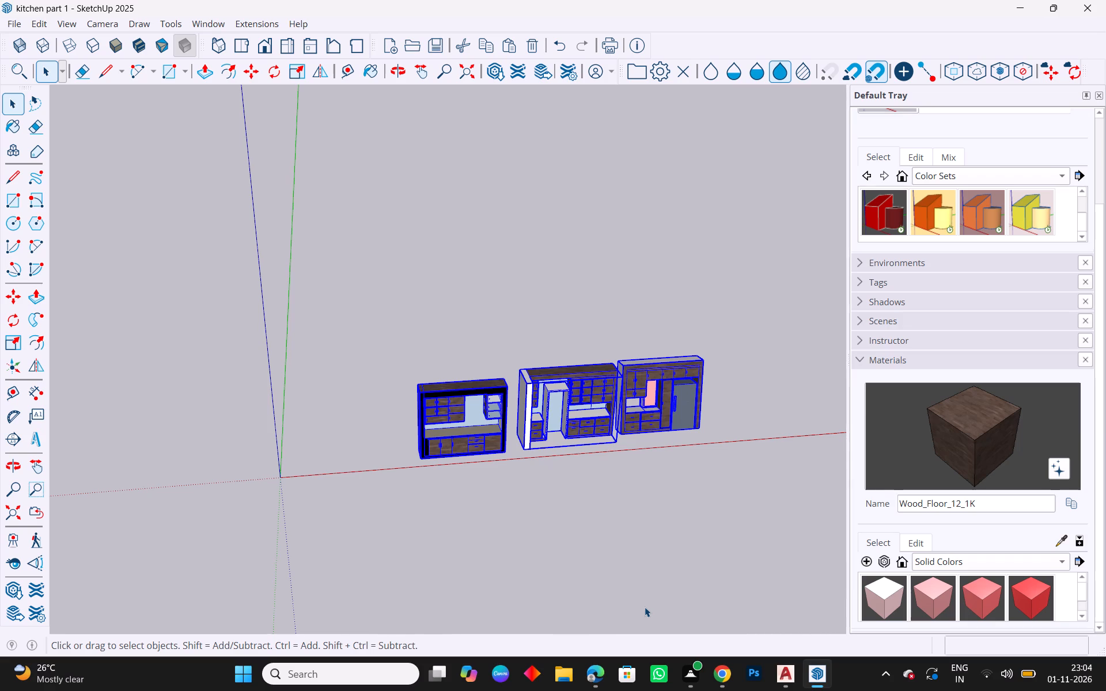
click(613, 530)
Save the model as kitchen part 1 in the skecth up models folder under internship on the D: drive.
right_click(15, 27)
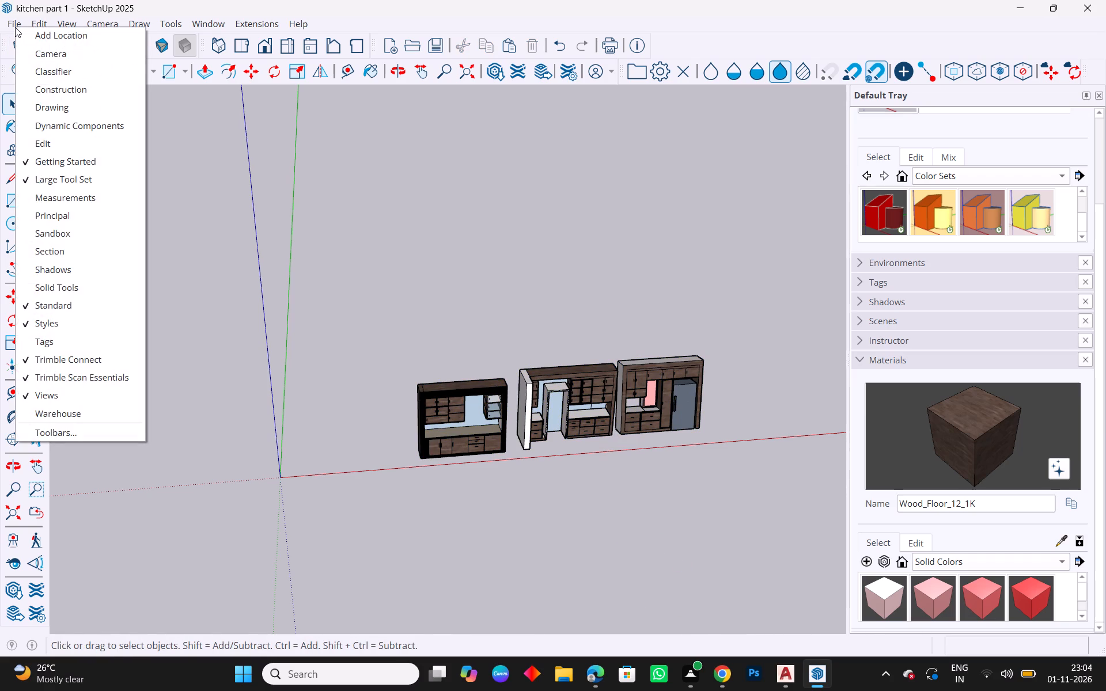
click(15, 22)
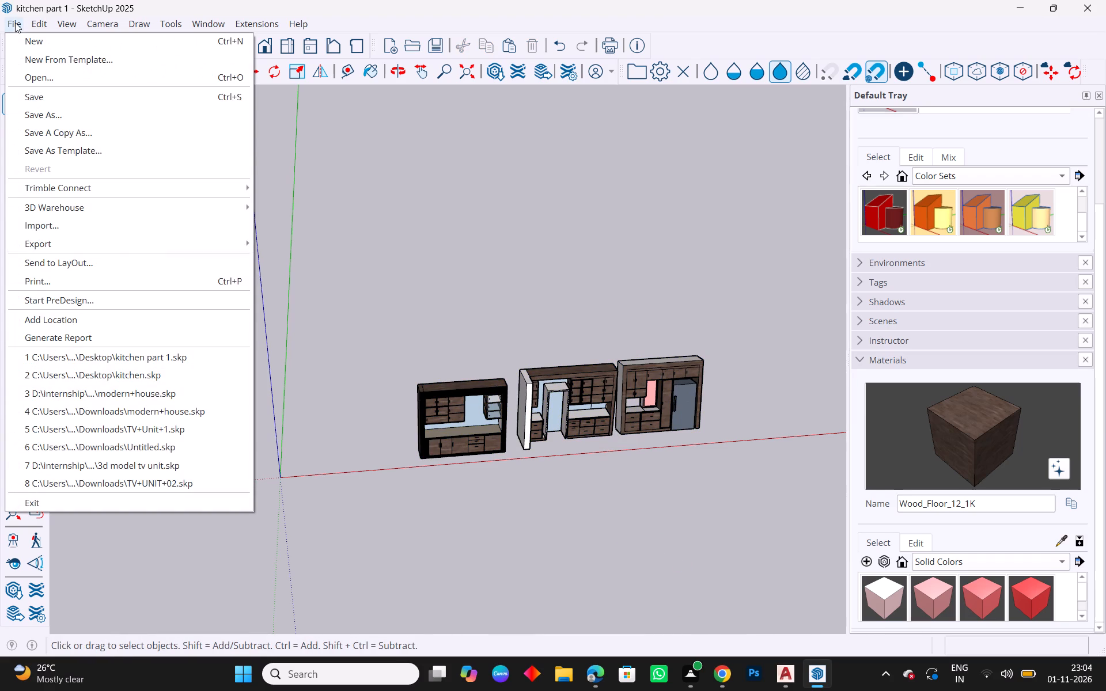
click(48, 119)
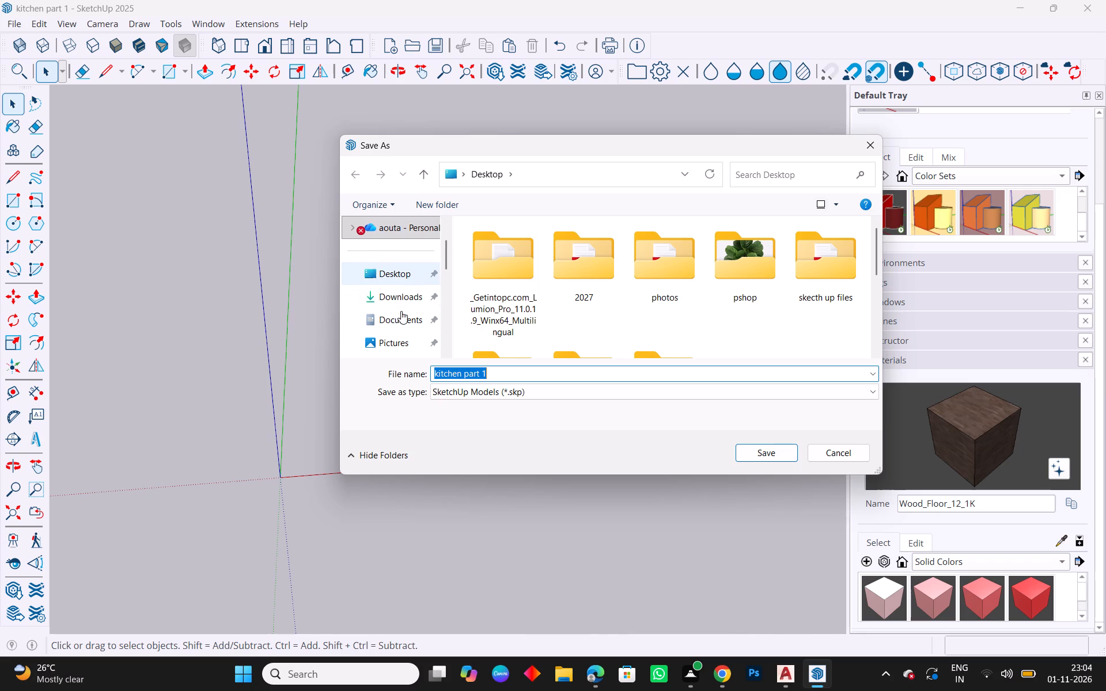
click(399, 313)
scroll(518, 323, down, 4)
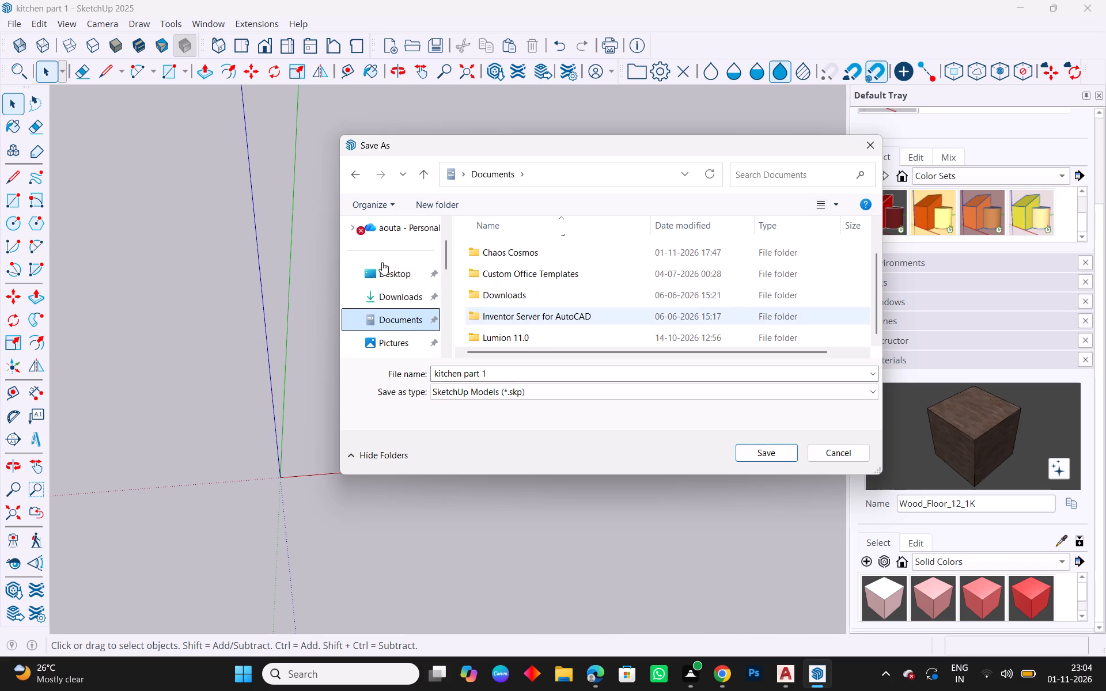
click(351, 179)
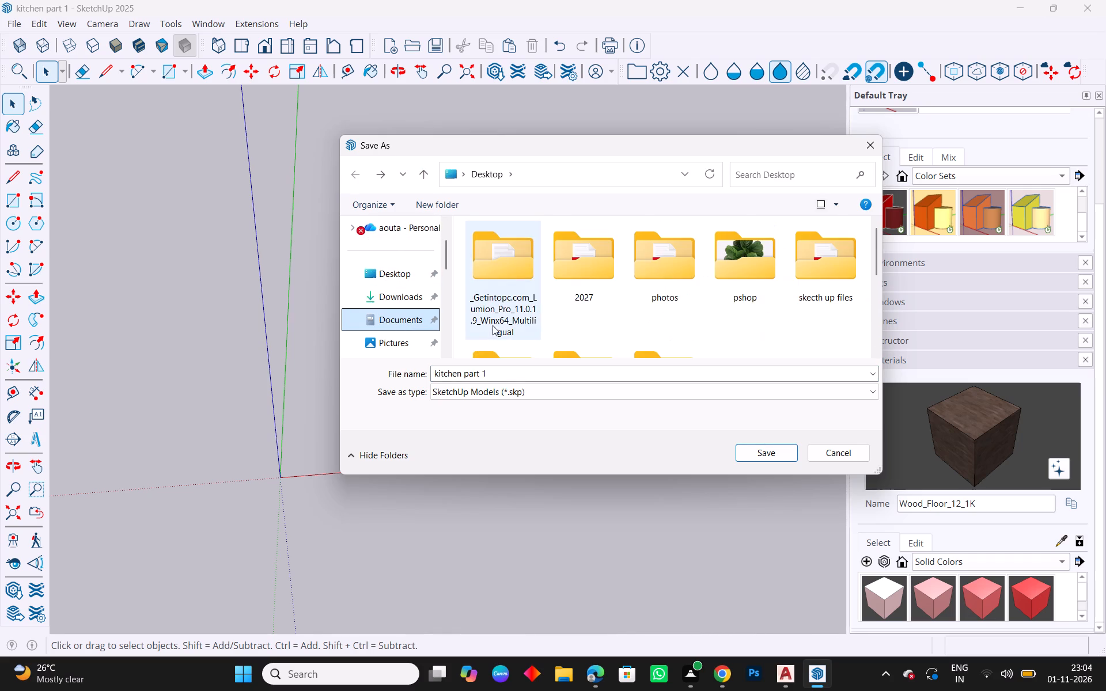
click(404, 340)
click(411, 321)
scroll(548, 280, down, 4)
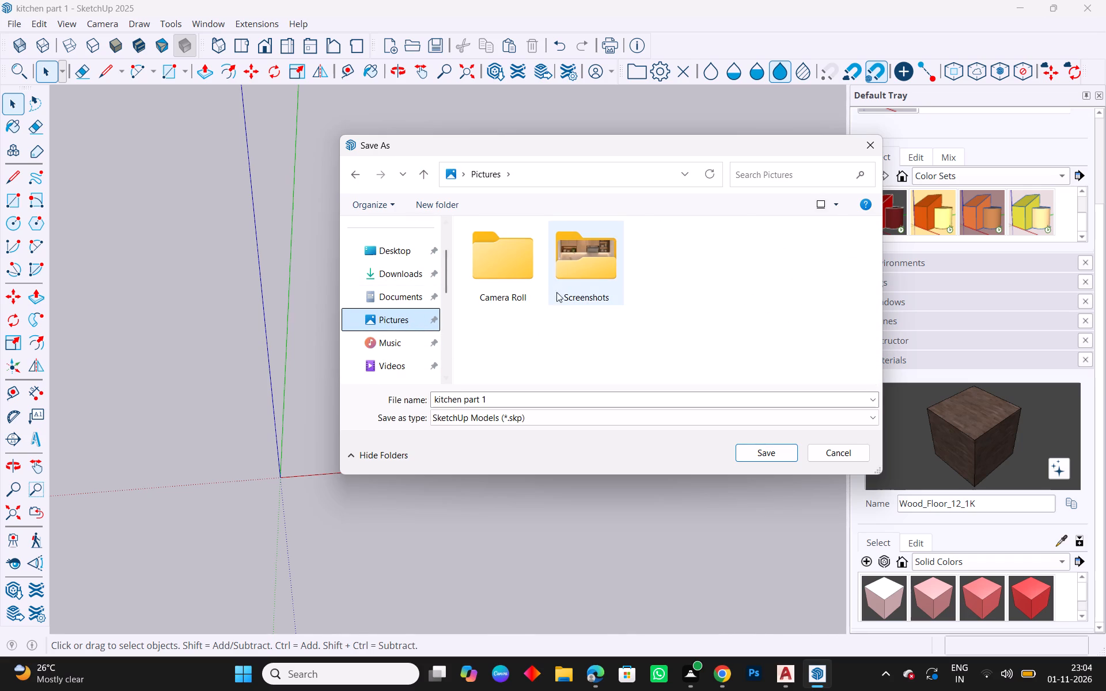
click(414, 299)
scroll(563, 299, down, 7)
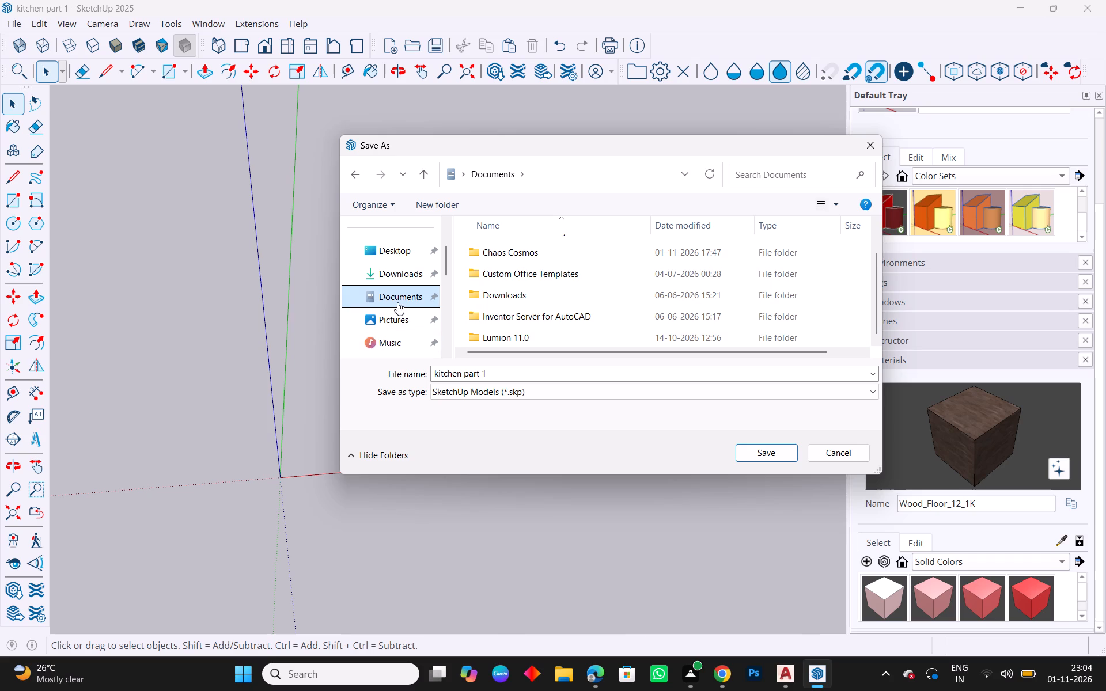
click(398, 301)
scroll(398, 345, down, 3)
click(410, 315)
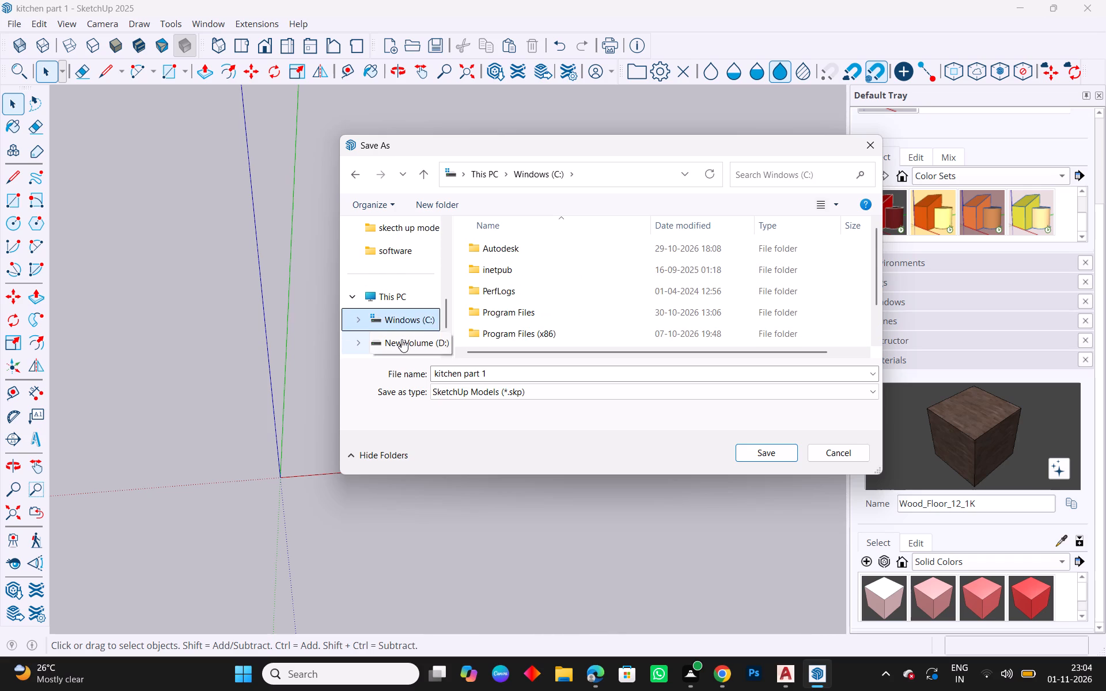
click(402, 339)
double_click(502, 320)
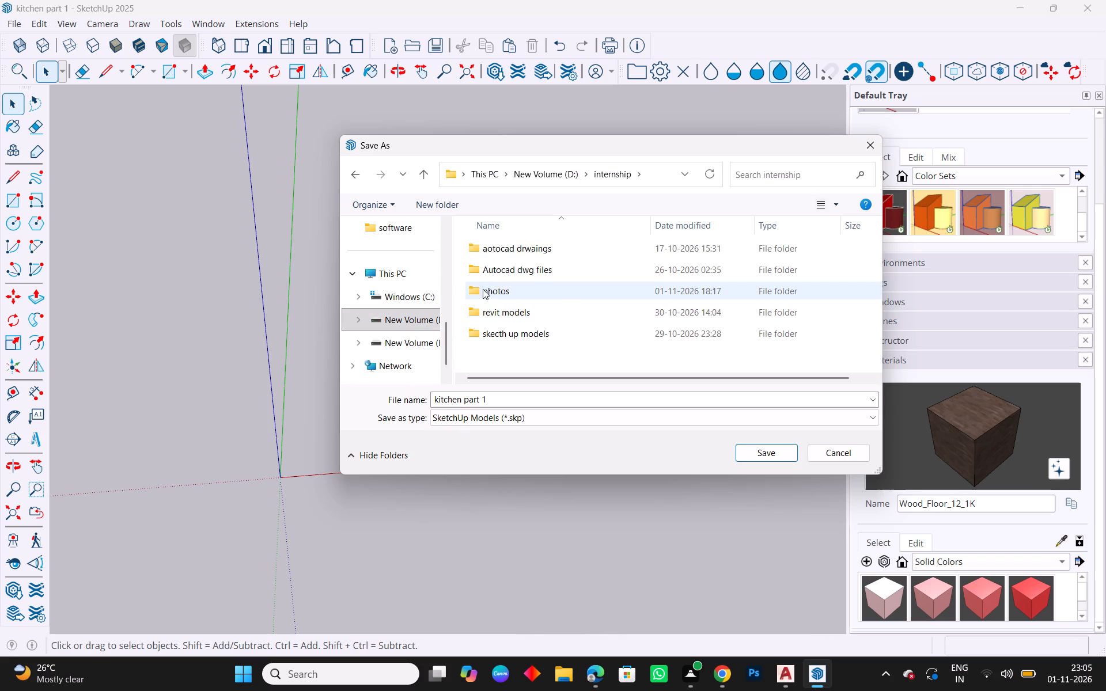
double_click(508, 333)
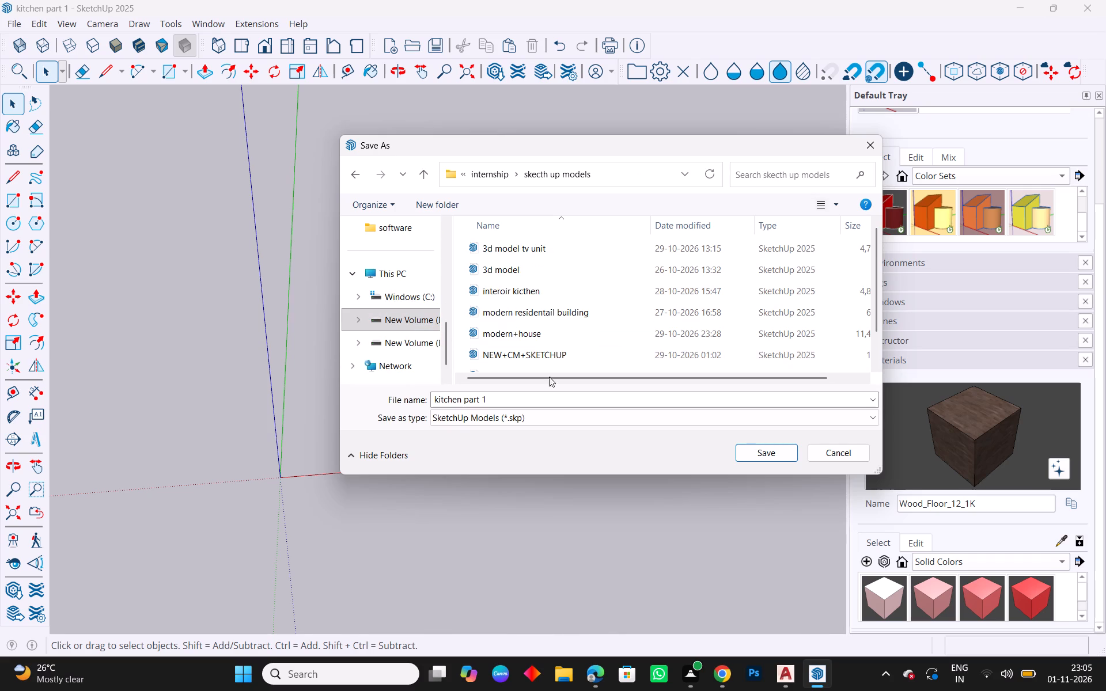
click(738, 451)
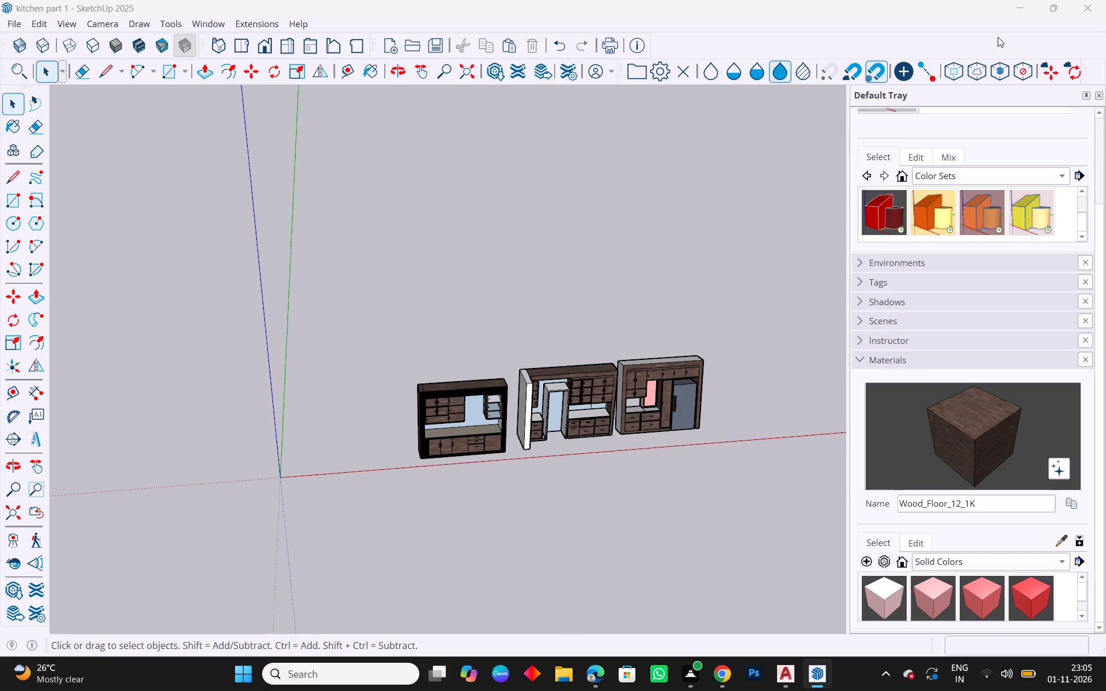